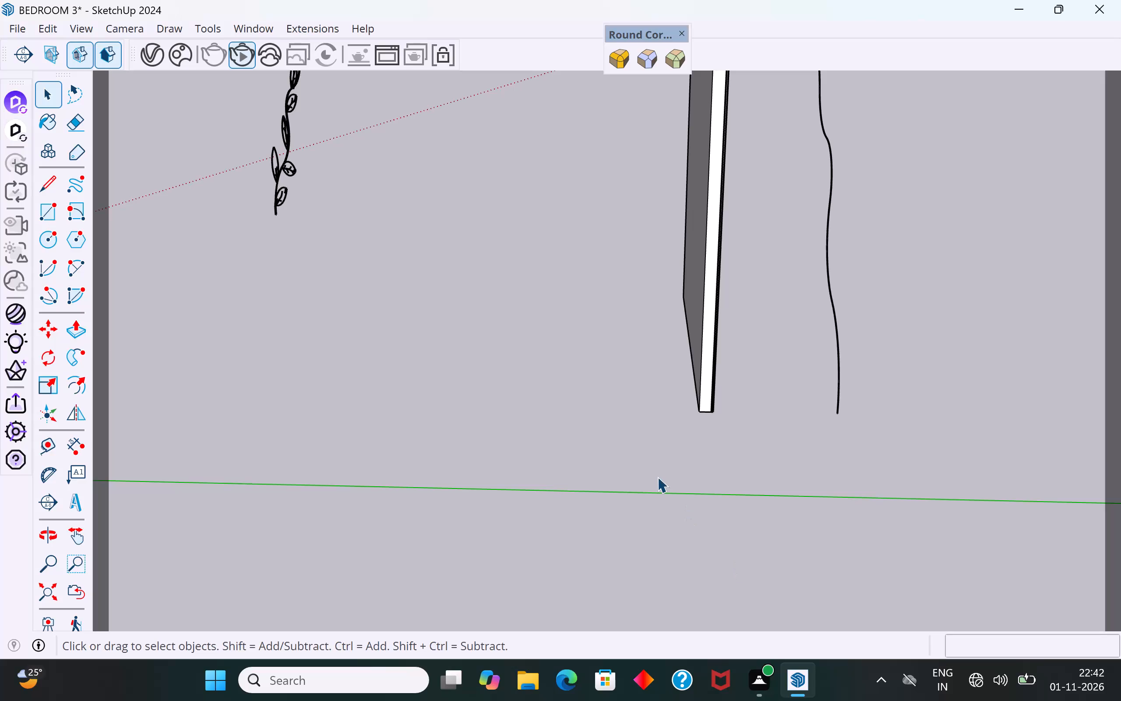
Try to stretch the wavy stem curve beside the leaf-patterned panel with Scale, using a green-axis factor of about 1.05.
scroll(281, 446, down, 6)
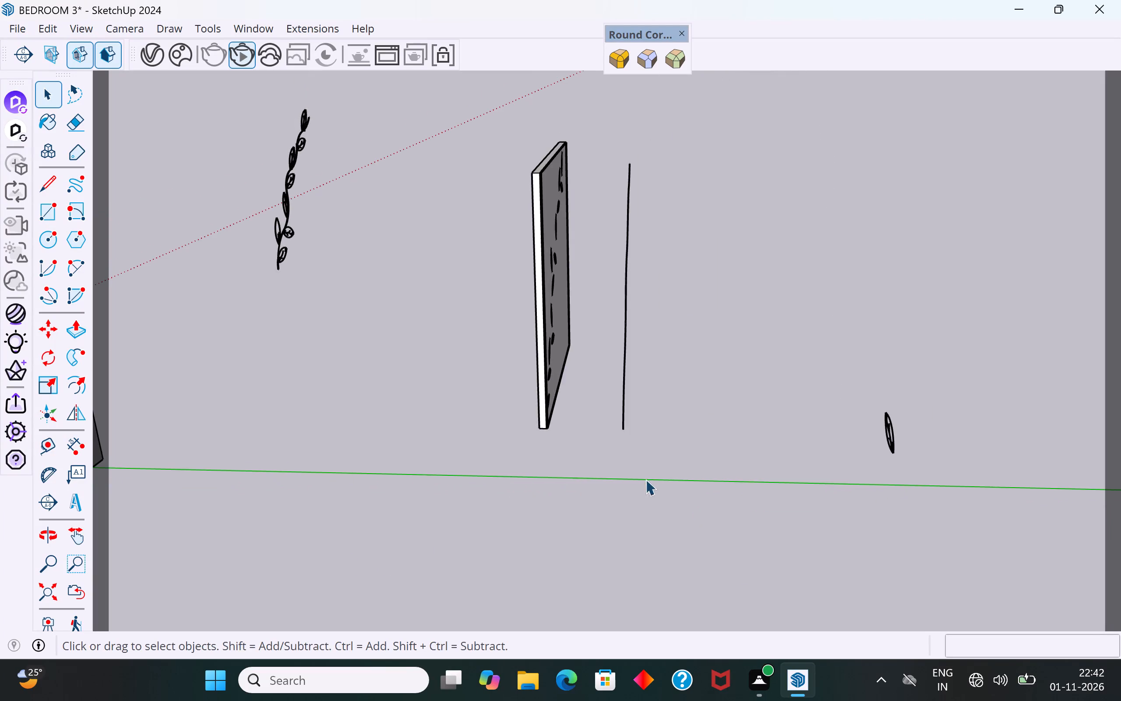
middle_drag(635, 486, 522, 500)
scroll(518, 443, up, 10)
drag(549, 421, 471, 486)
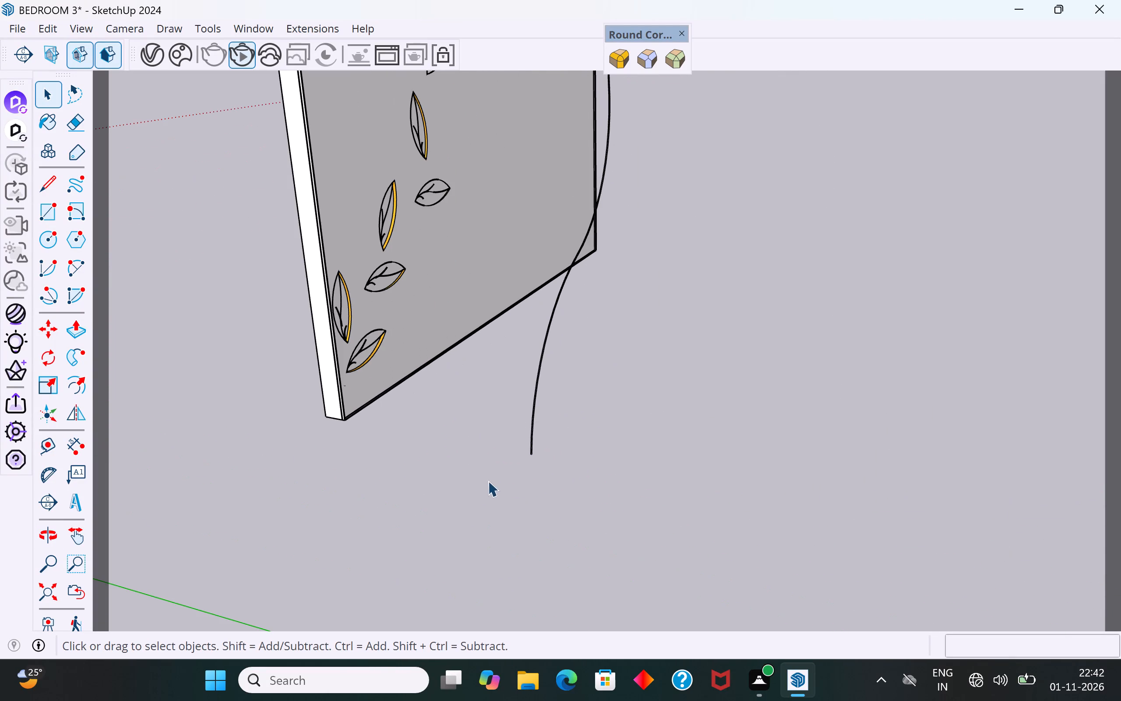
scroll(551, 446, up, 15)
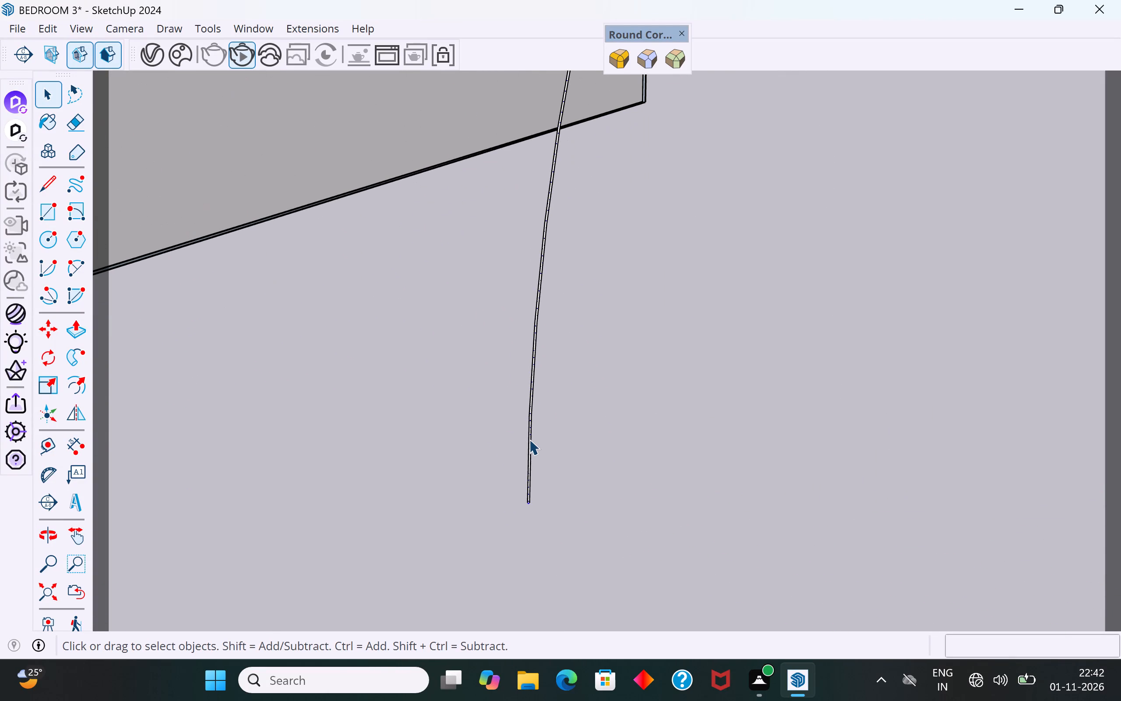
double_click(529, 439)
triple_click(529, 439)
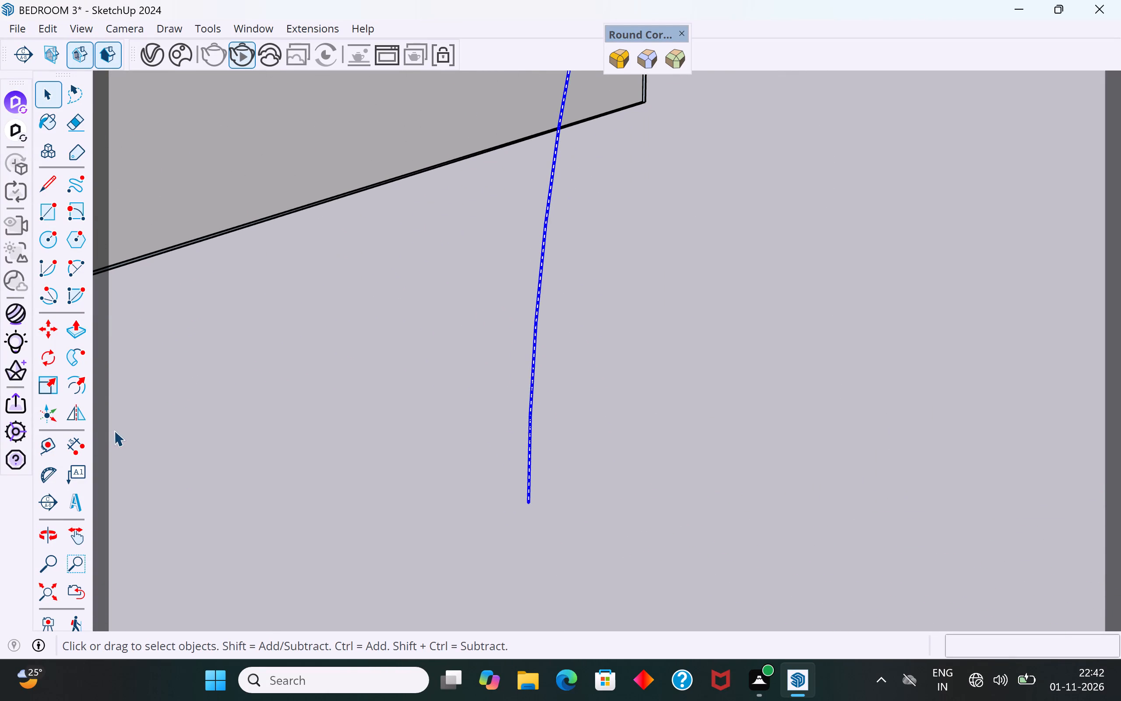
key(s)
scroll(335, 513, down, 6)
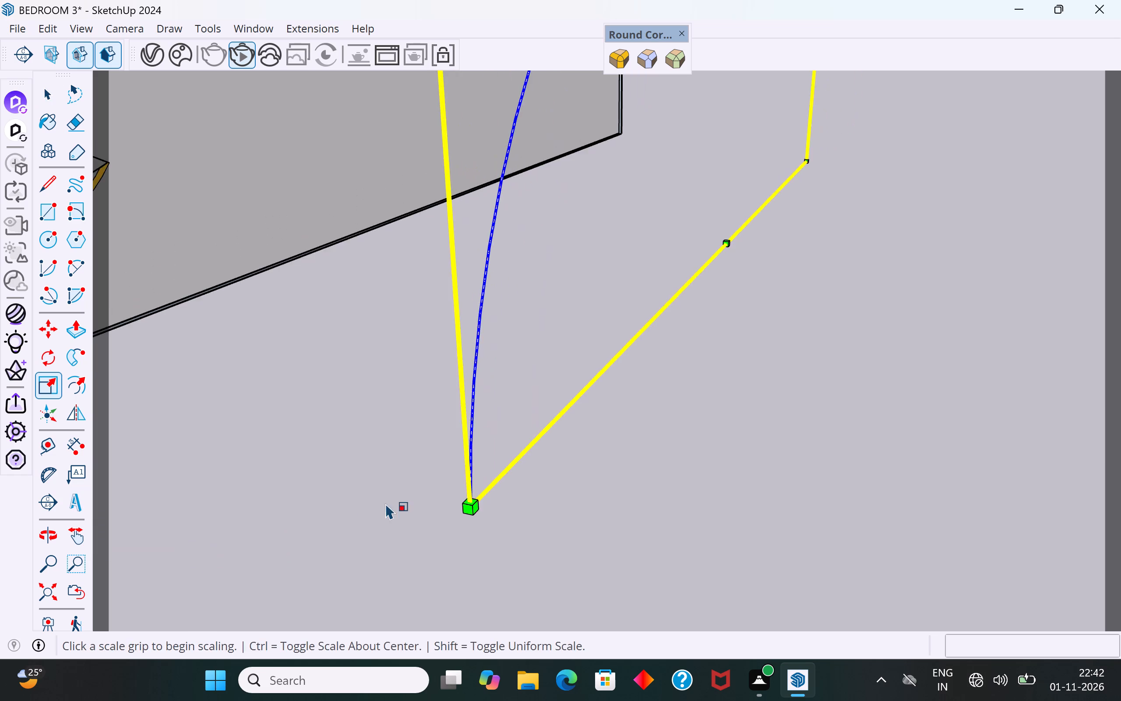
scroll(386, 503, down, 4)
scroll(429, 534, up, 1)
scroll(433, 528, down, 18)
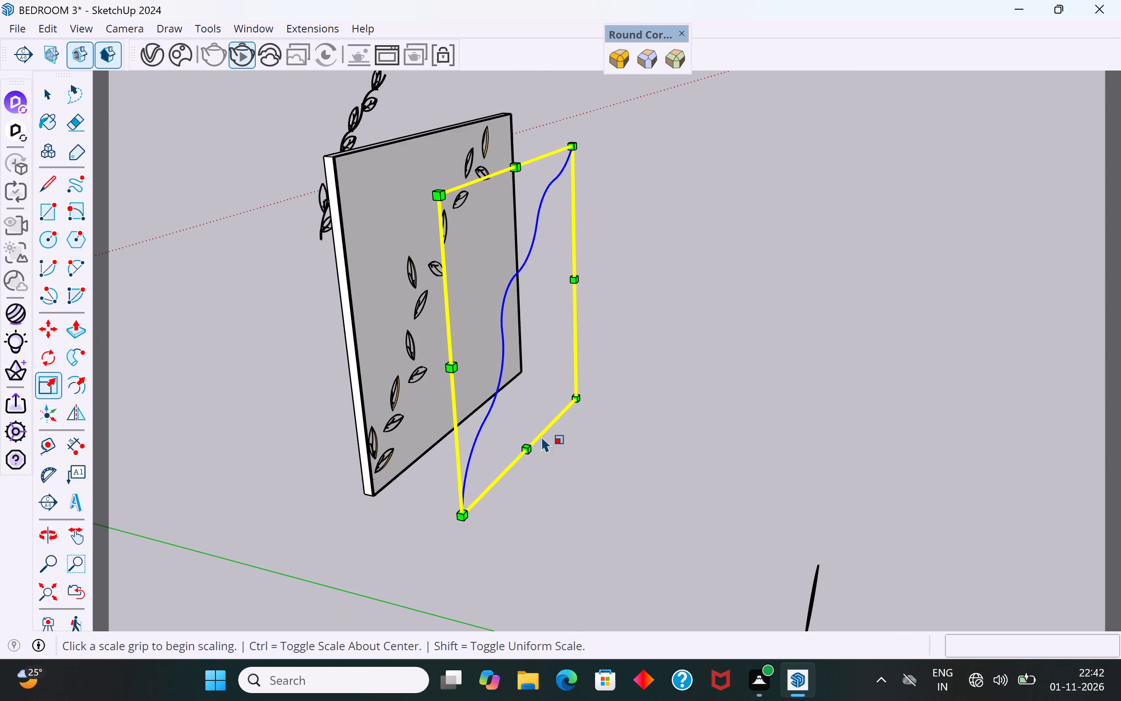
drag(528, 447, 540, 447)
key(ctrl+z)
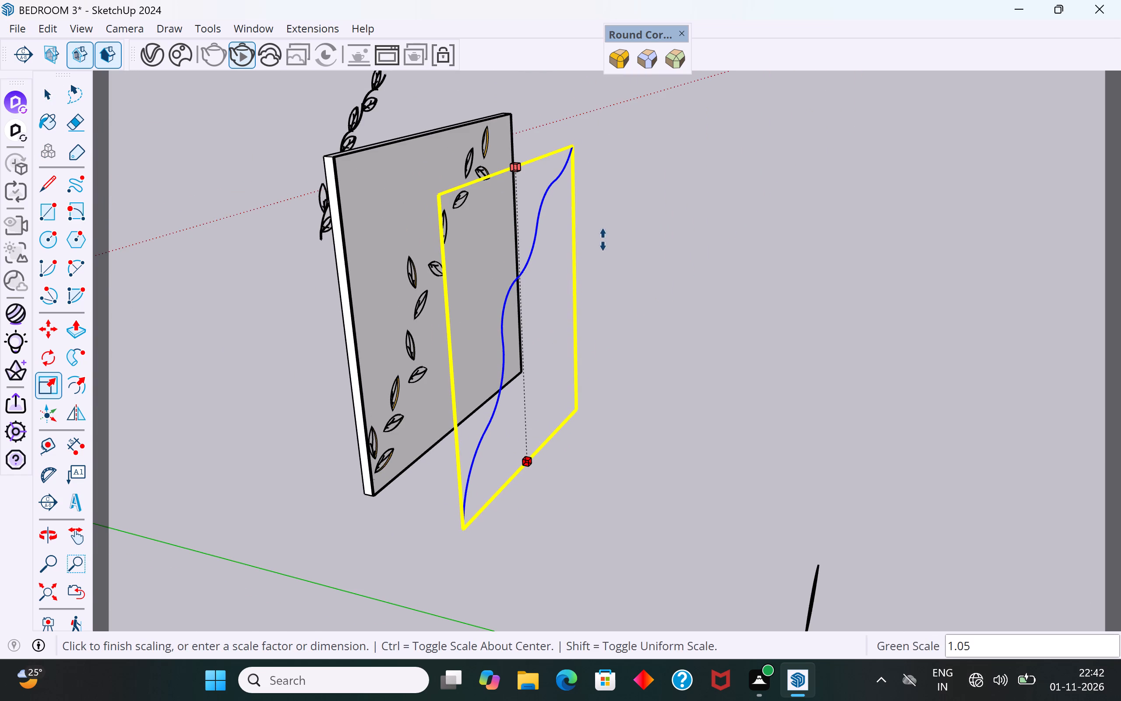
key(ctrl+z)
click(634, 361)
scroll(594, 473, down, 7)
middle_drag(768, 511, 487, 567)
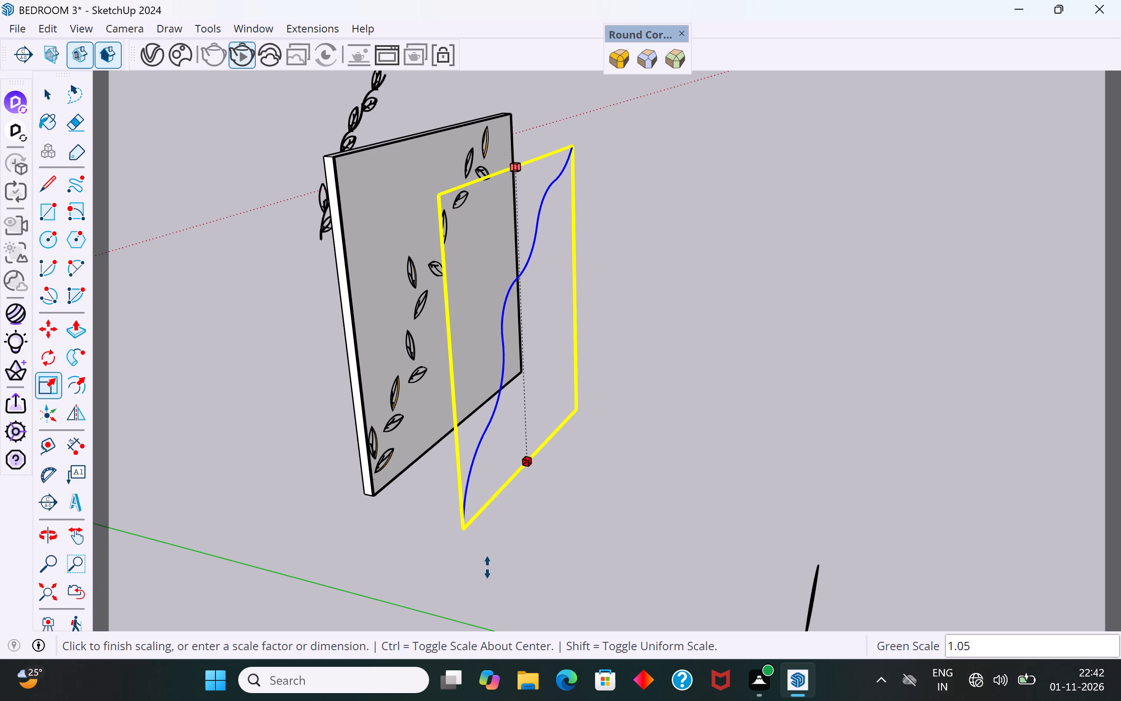
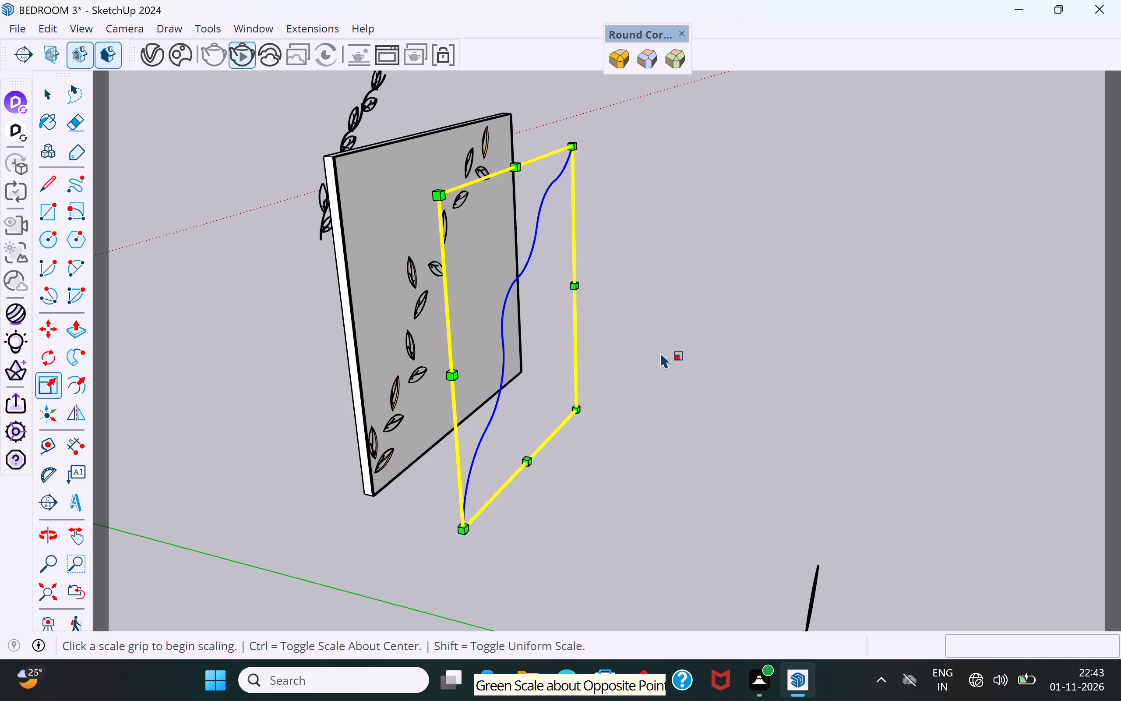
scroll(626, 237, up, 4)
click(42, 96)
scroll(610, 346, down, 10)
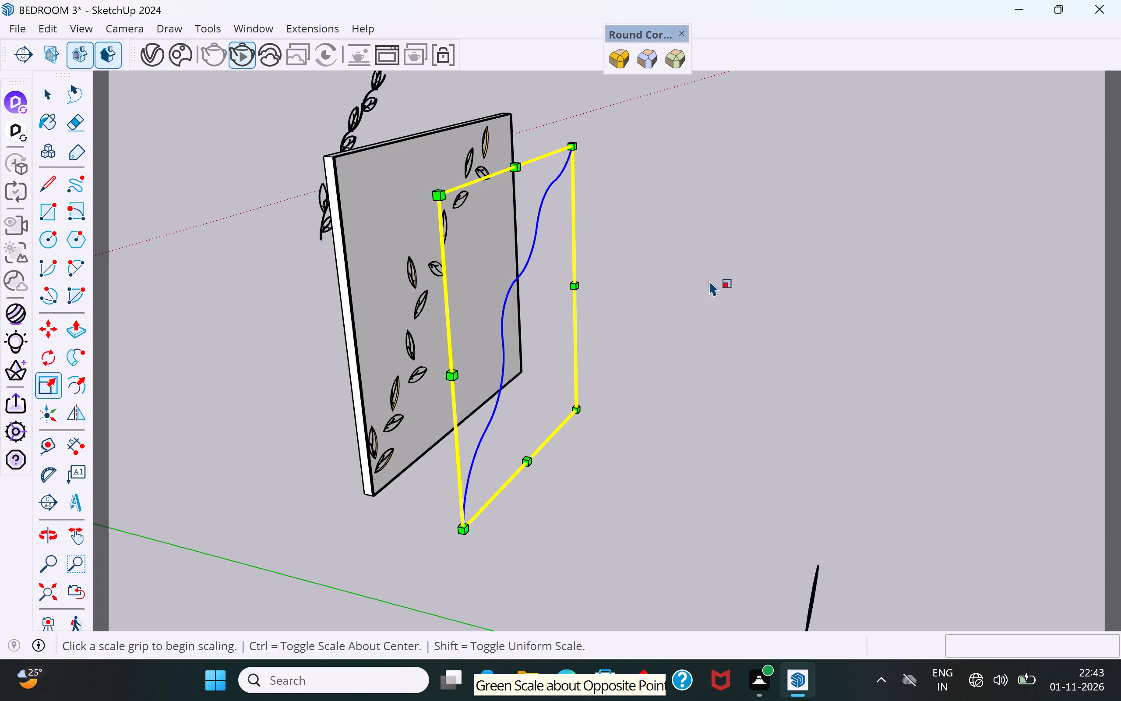
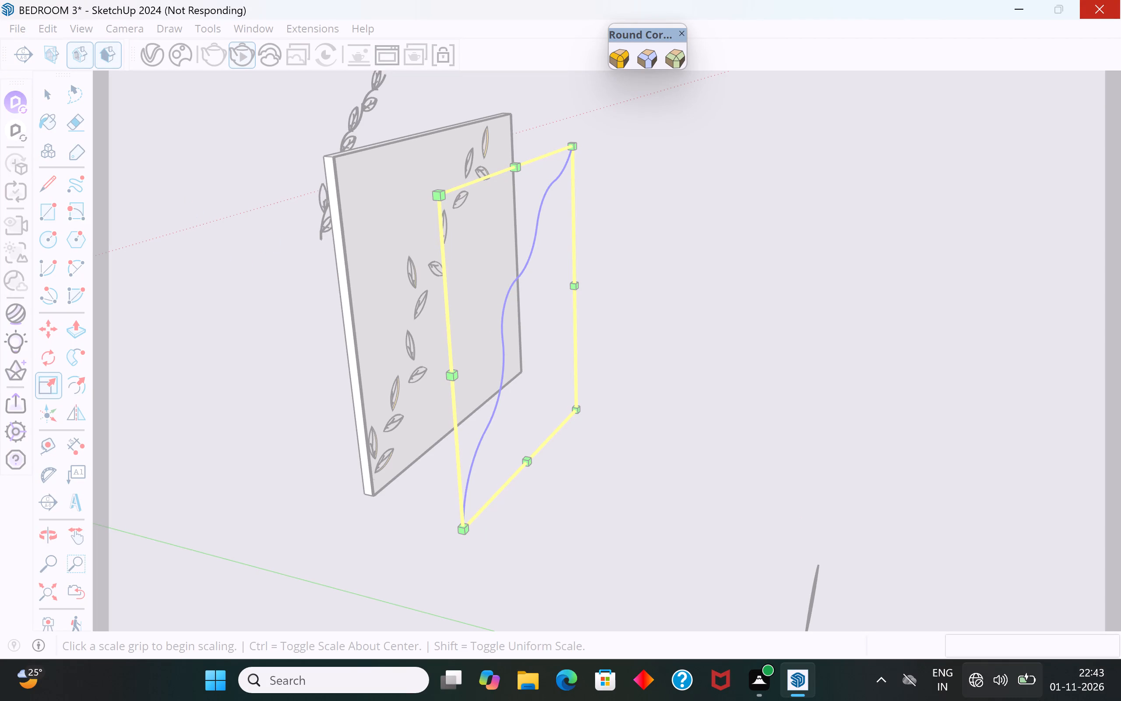
Open Windows Task Manager on its list of running processes to deal with the unresponsive SketchUp.
right_click(849, 686)
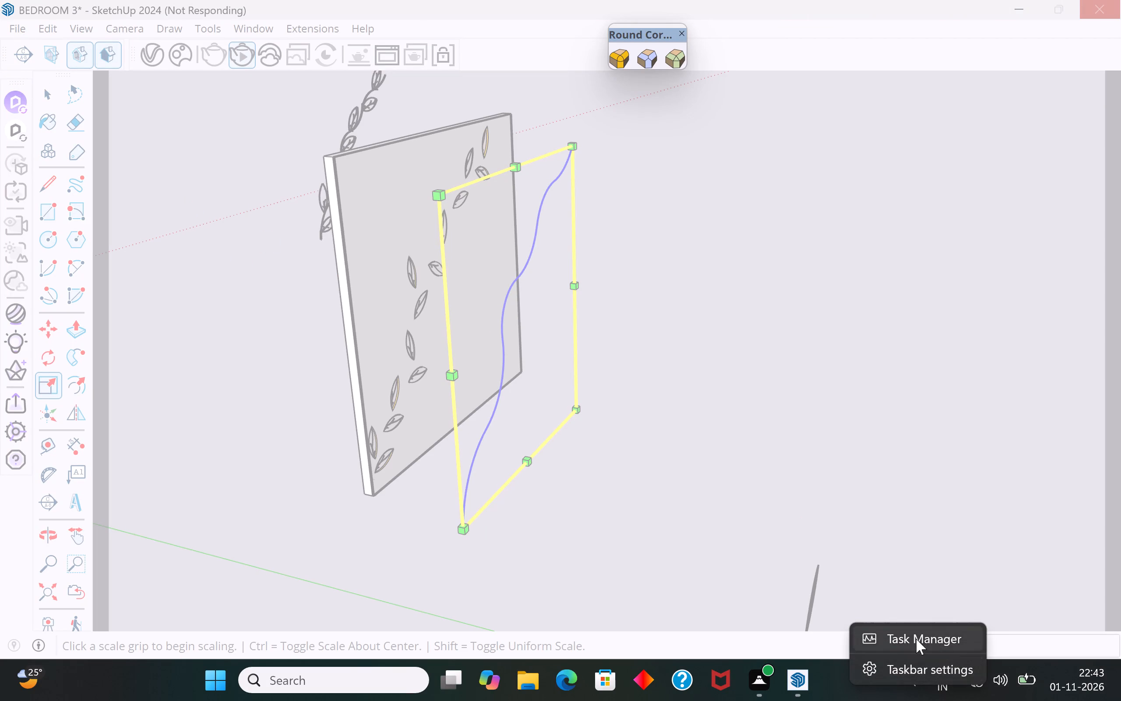
click(916, 639)
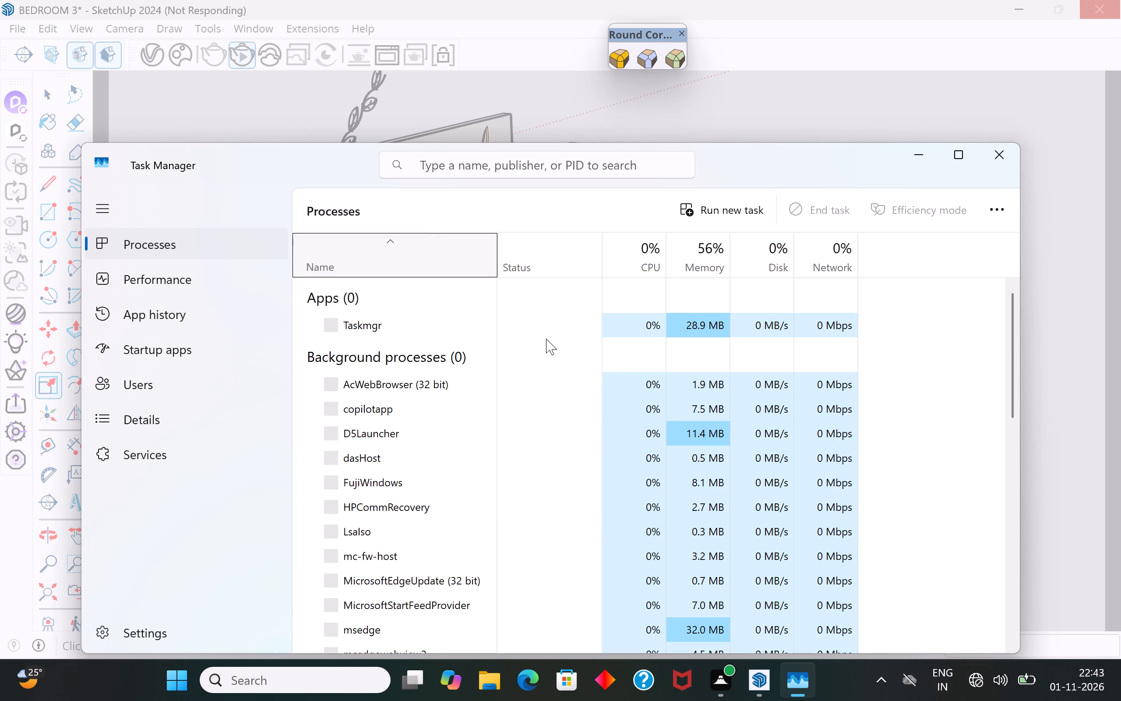
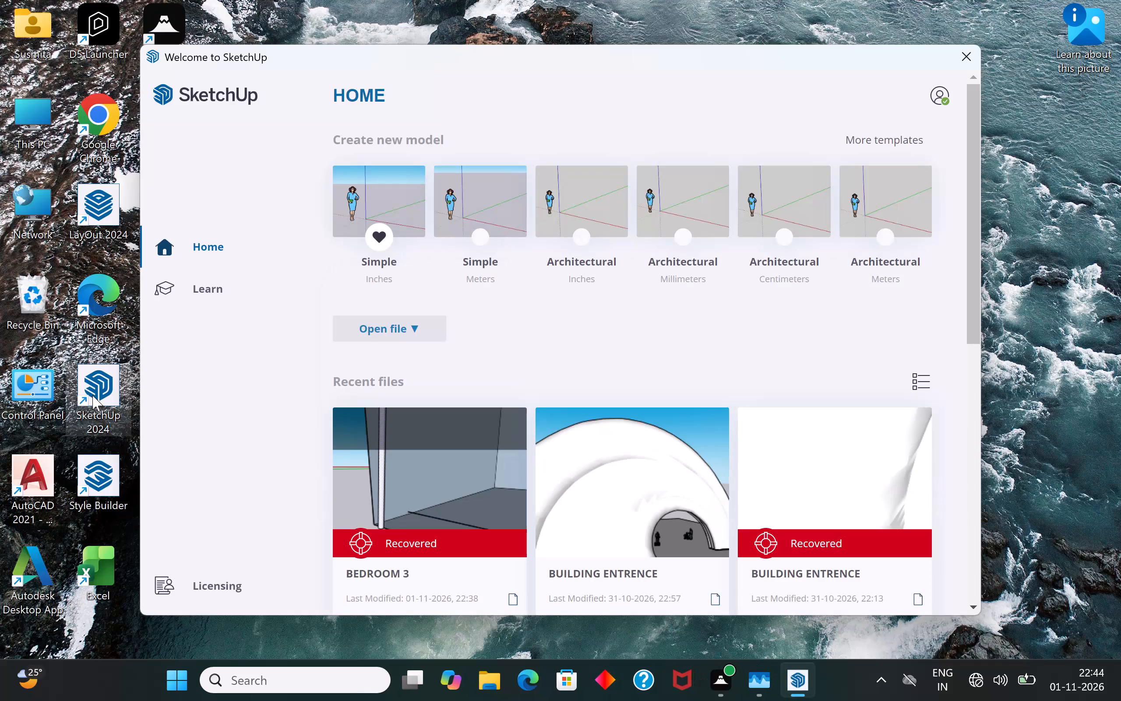
Open the BEDROOM 3 model marked as recovered from SketchUp's recent files.
scroll(478, 530, down, 3)
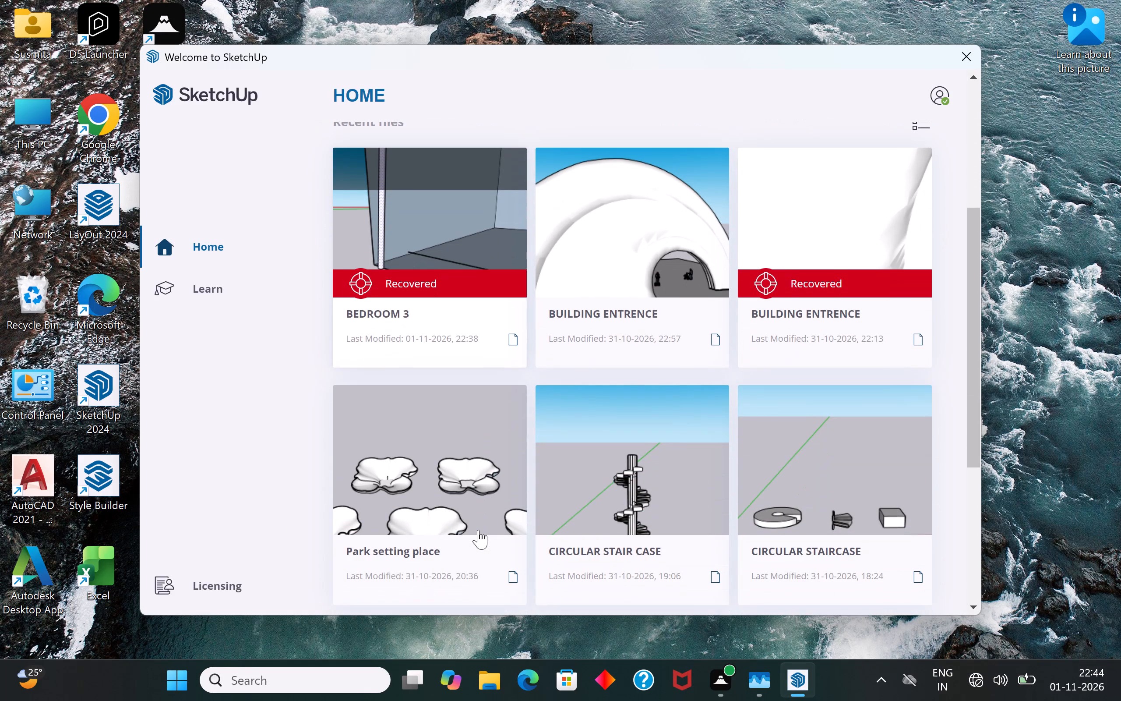
scroll(478, 530, up, 6)
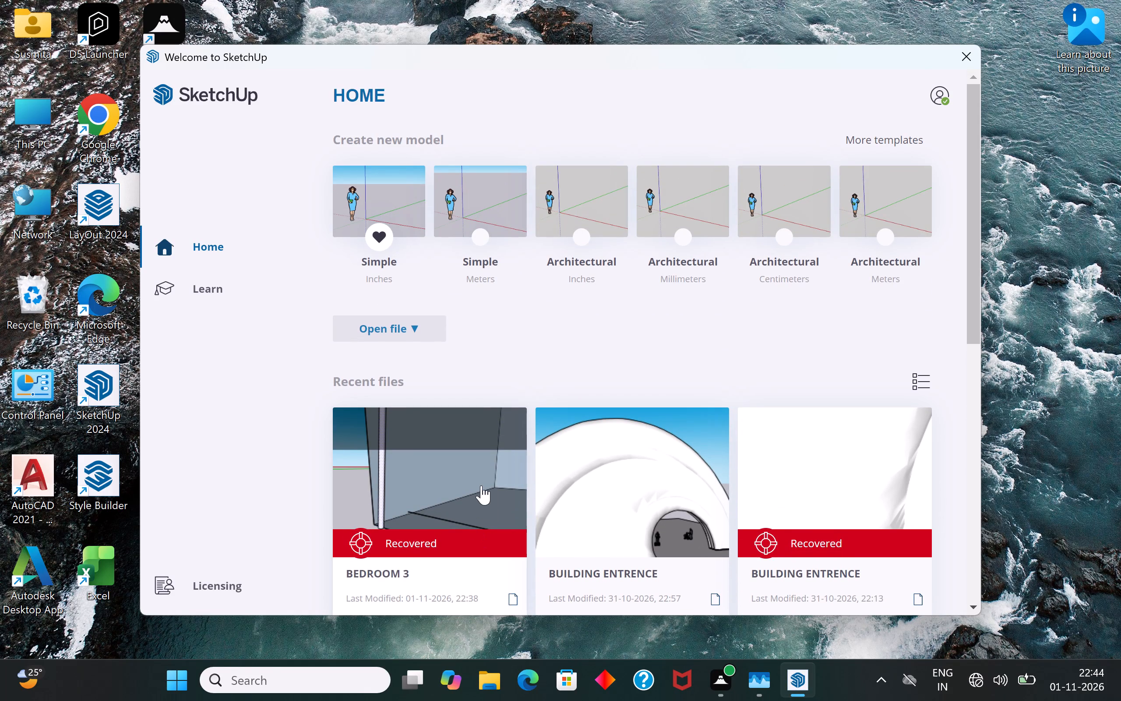
click(481, 485)
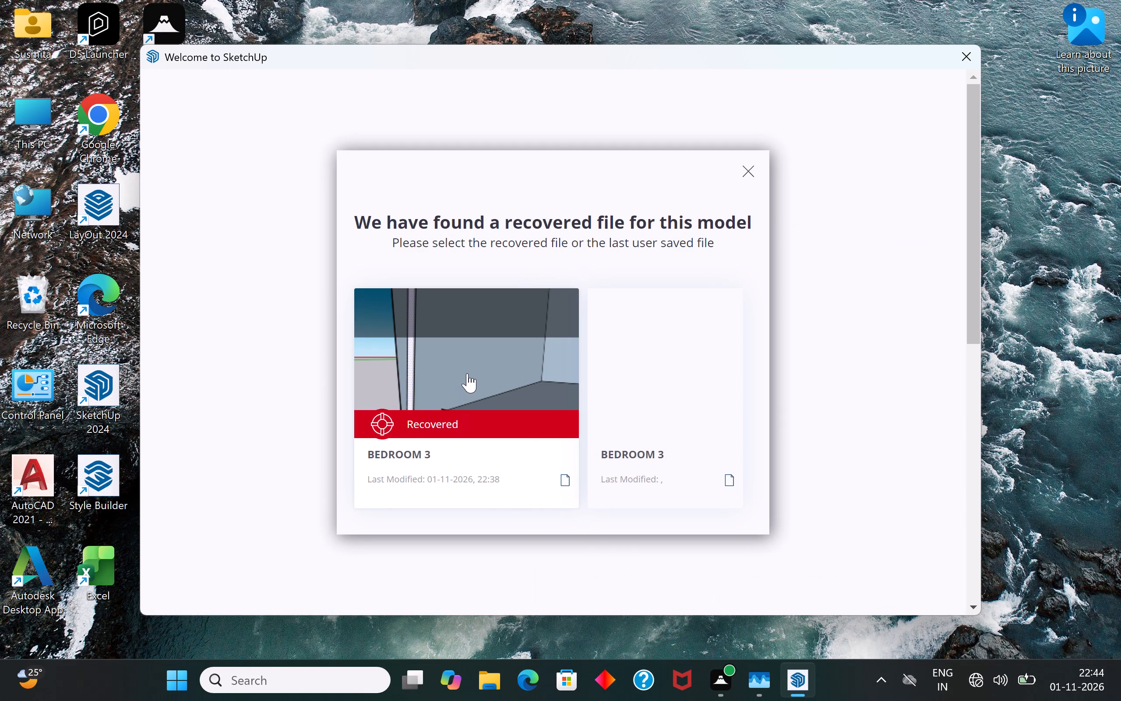
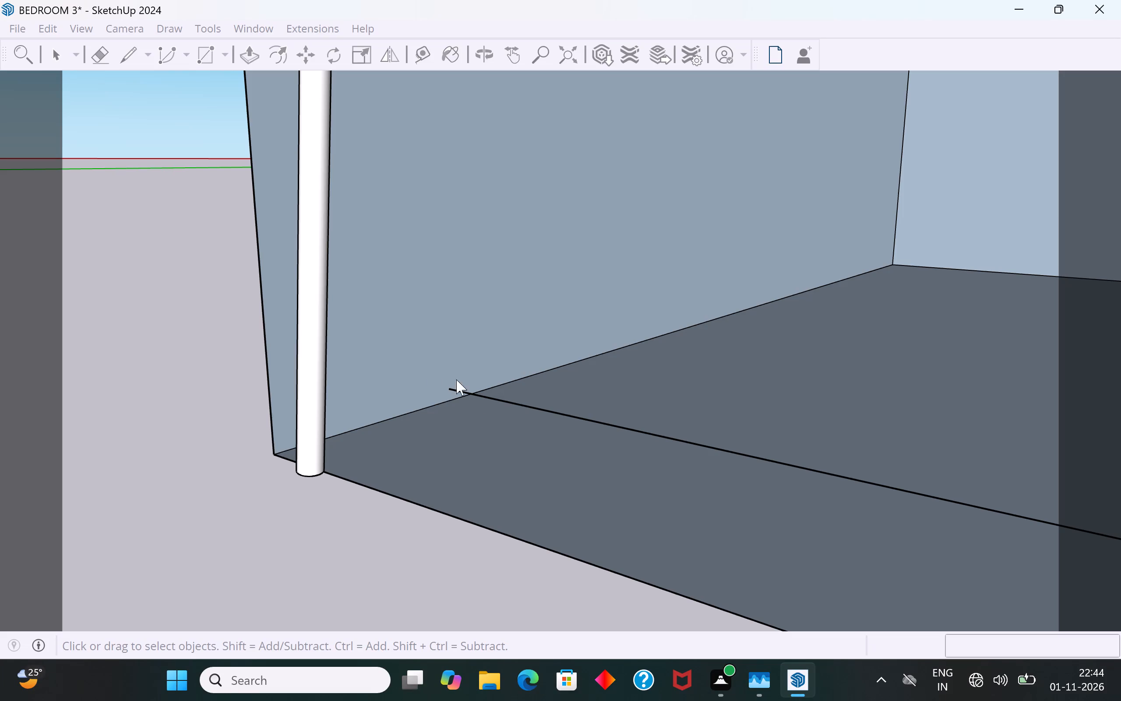
Select the thin wavy stem curve at the panel's lower corner and move it off the panel by about 3' 3 5/8".
scroll(481, 471, down, 14)
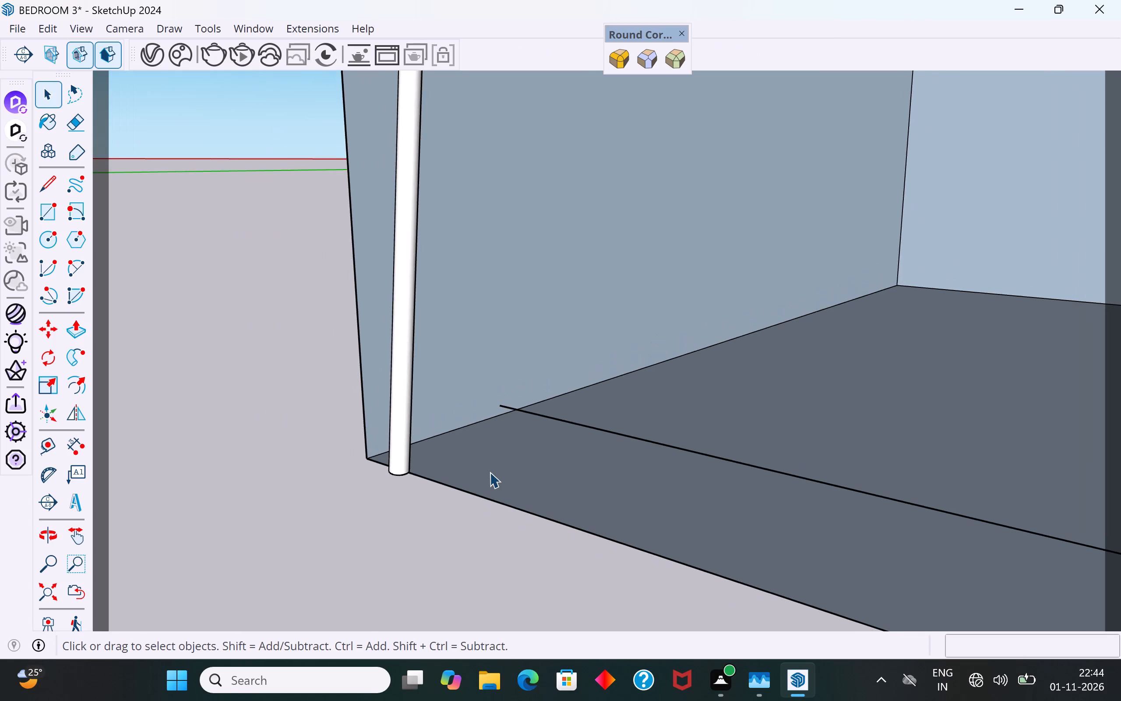
scroll(490, 472, down, 20)
scroll(490, 472, down, 20)
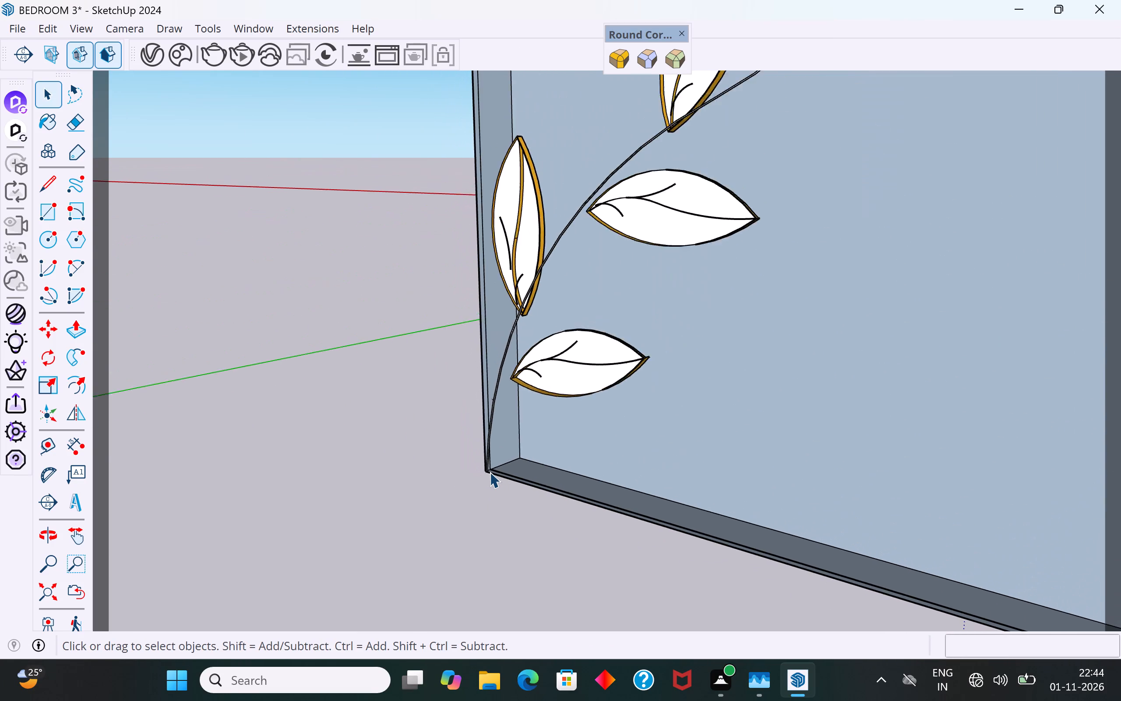
scroll(490, 472, down, 3)
middle_drag(490, 472, 1039, 521)
scroll(702, 354, down, 6)
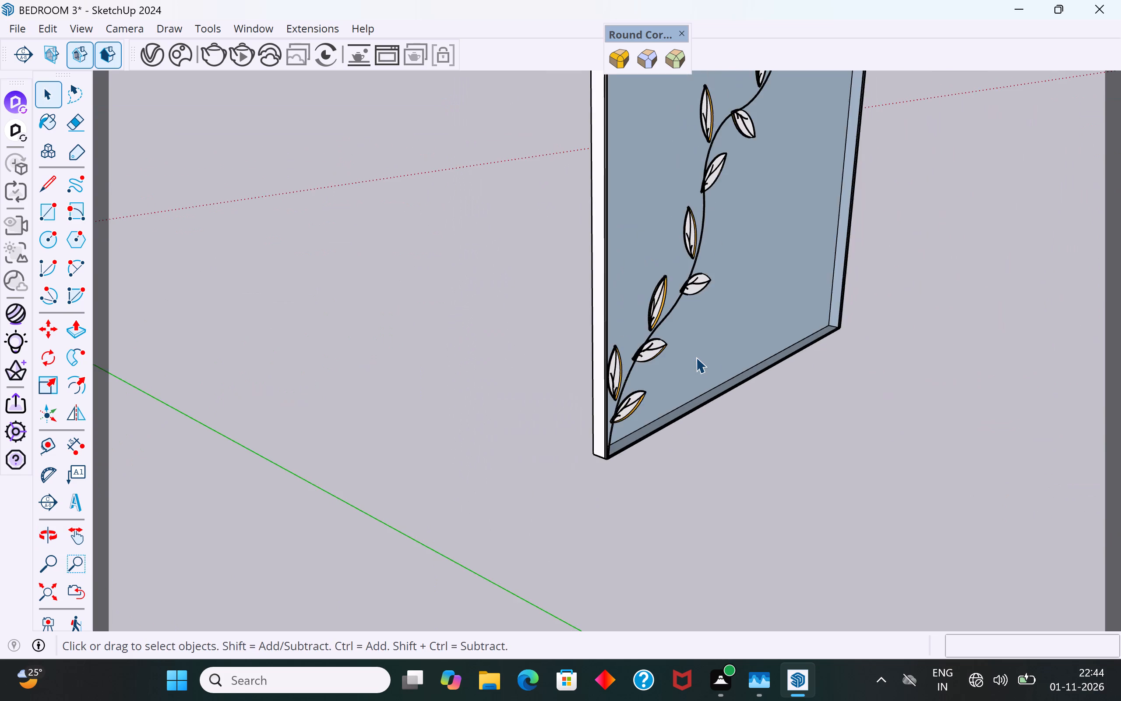
scroll(696, 357, down, 4)
middle_drag(704, 351, 661, 340)
scroll(661, 340, up, 4)
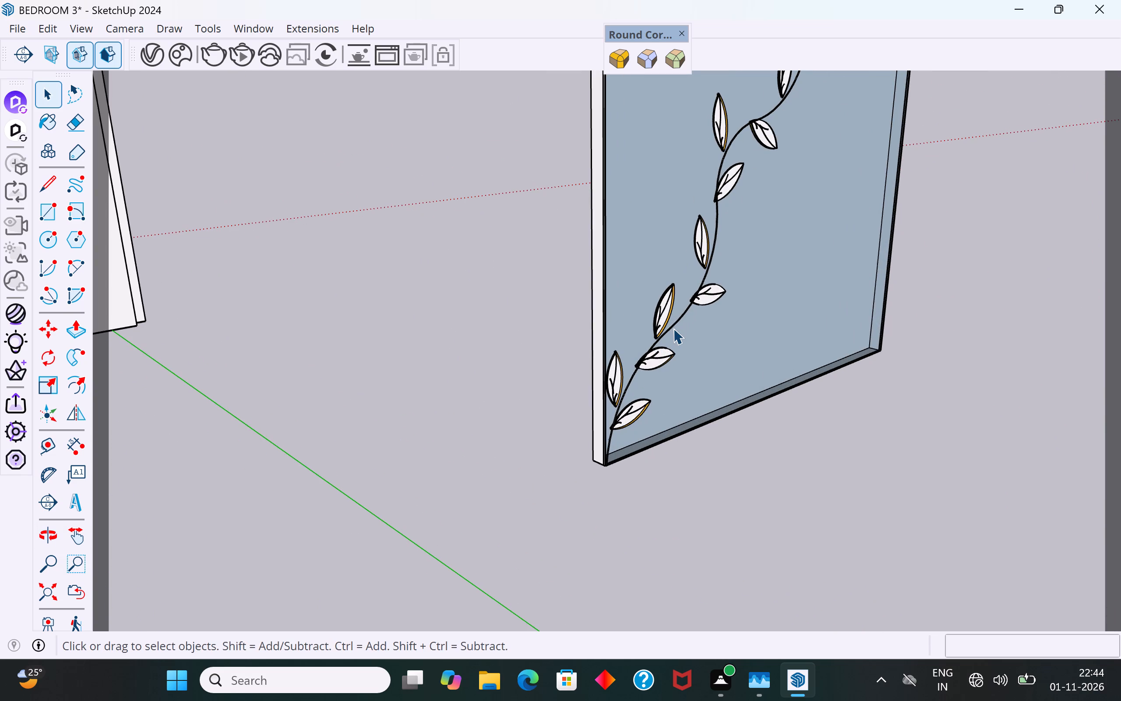
click(673, 328)
scroll(673, 328, up, 10)
click(686, 307)
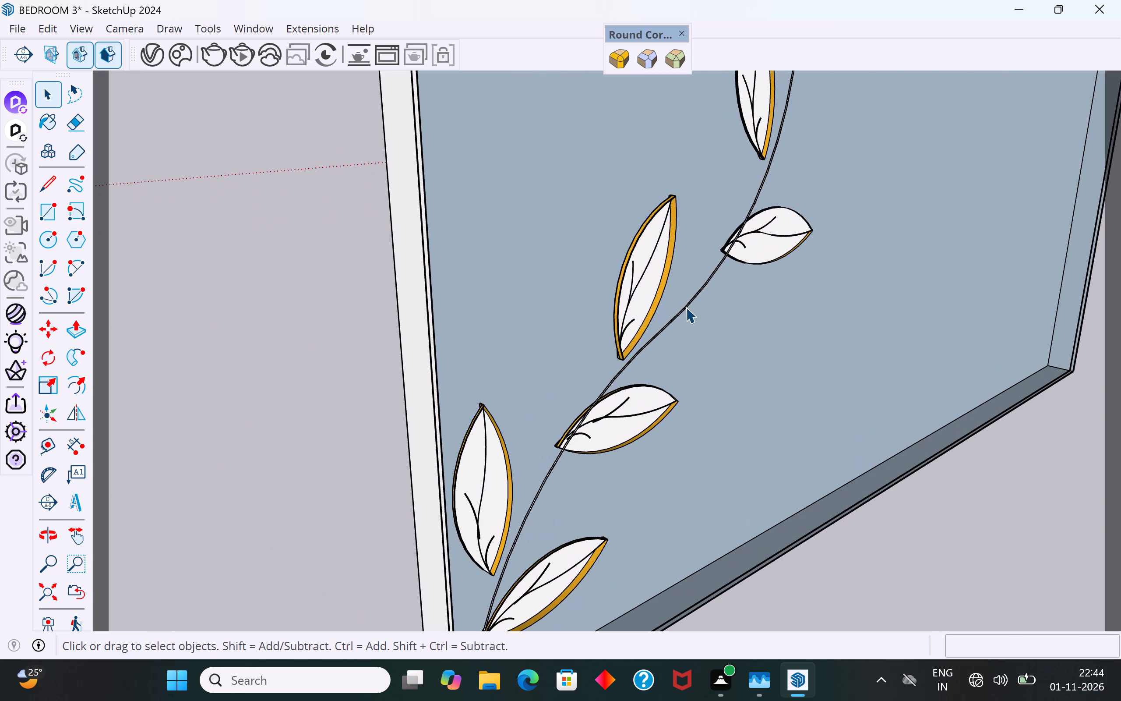
scroll(686, 307, down, 12)
scroll(632, 488, up, 16)
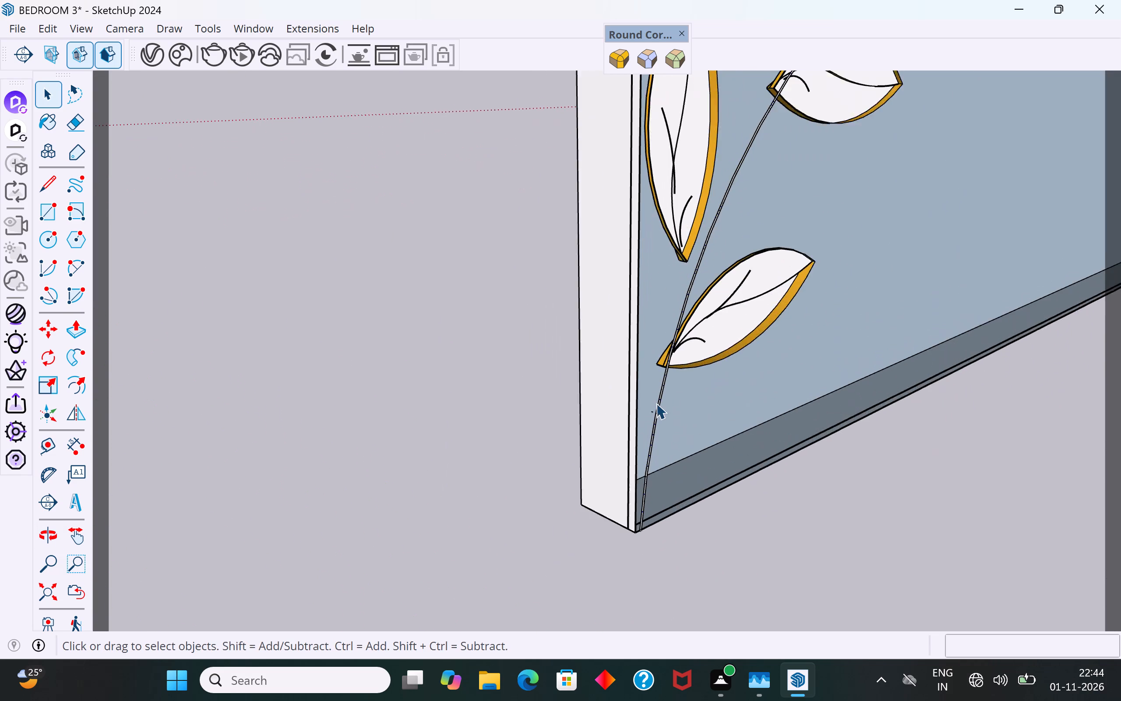
scroll(656, 403, up, 1)
scroll(644, 515, up, 5)
middle_drag(647, 594, 801, 481)
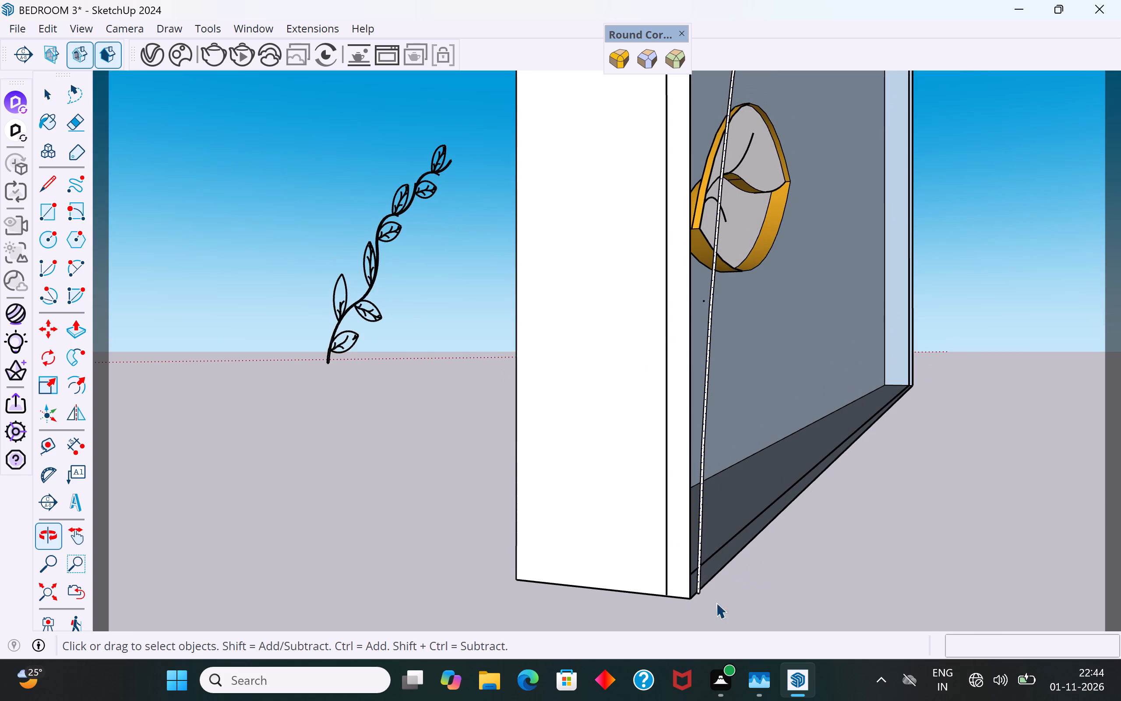
scroll(696, 585, up, 11)
click(708, 591)
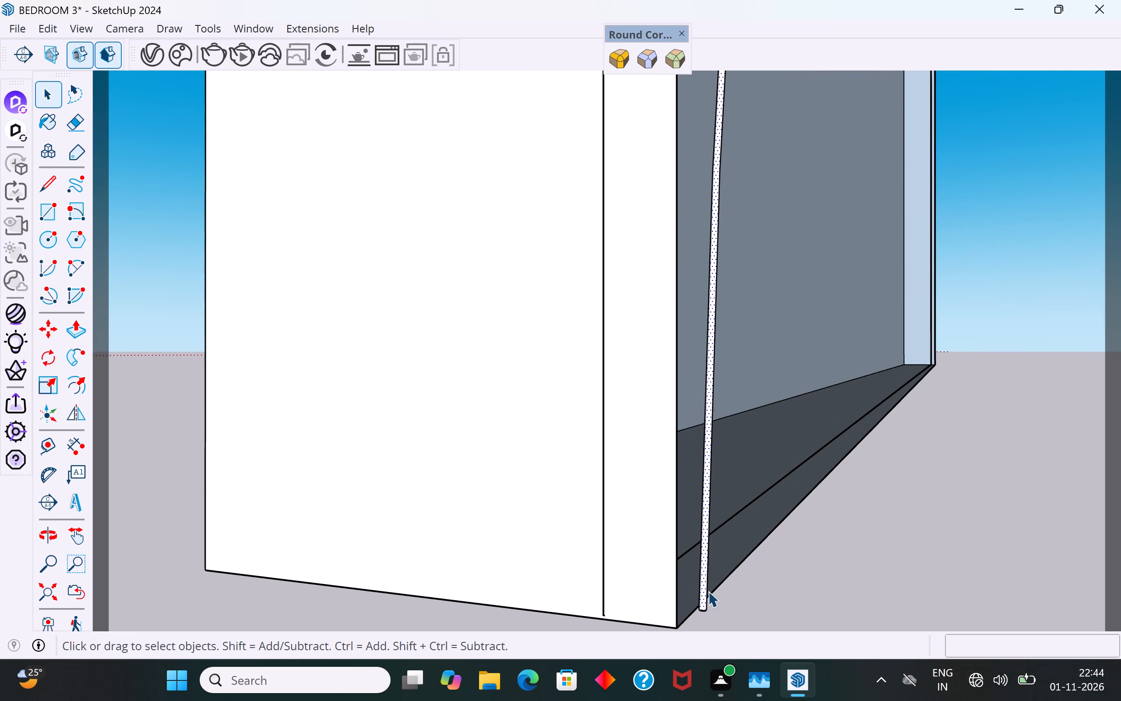
triple_click(704, 589)
key(m)
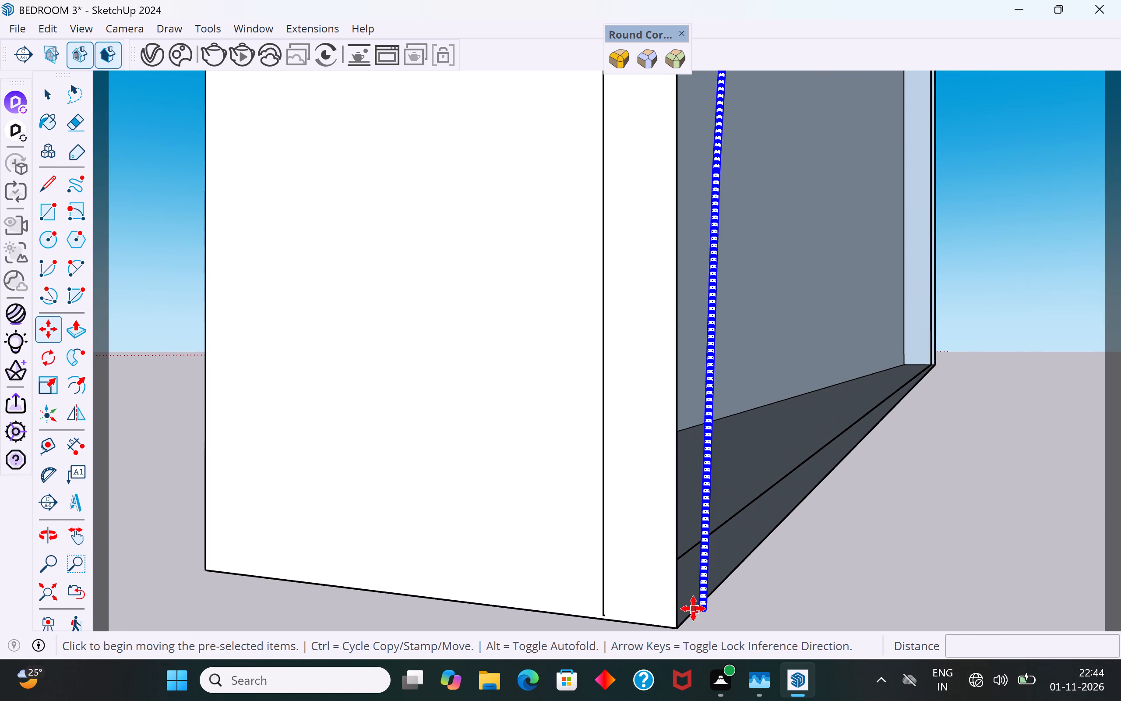
click(693, 609)
scroll(855, 597, down, 20)
scroll(855, 597, down, 2)
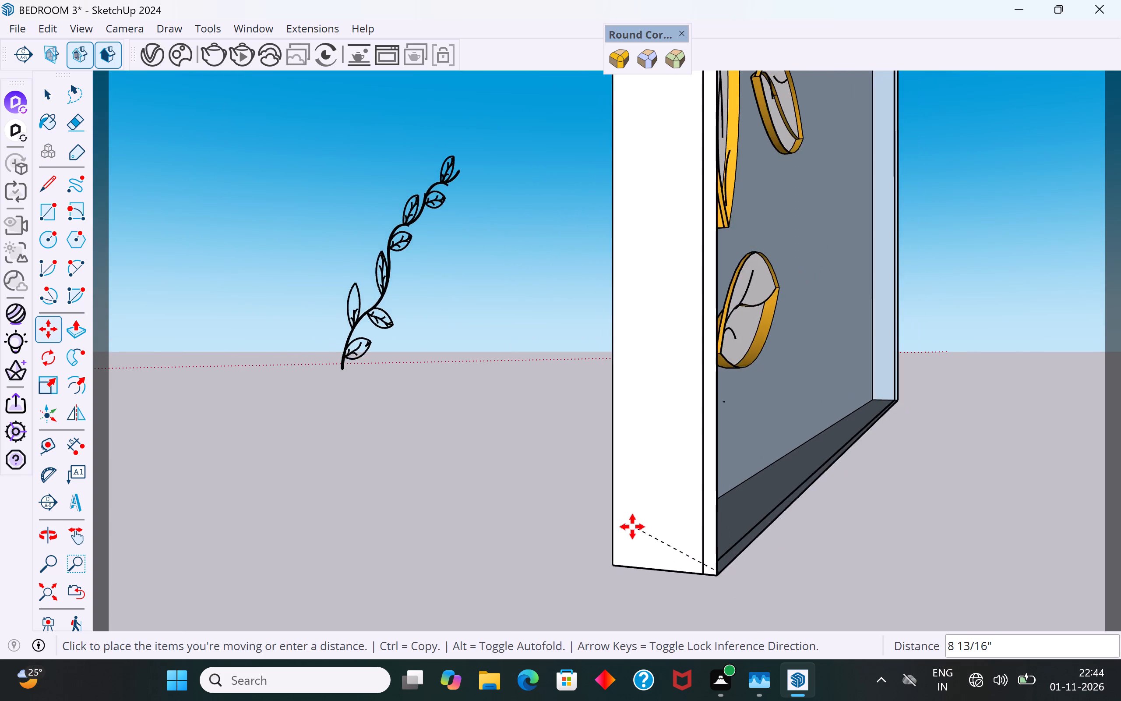
scroll(632, 527, down, 13)
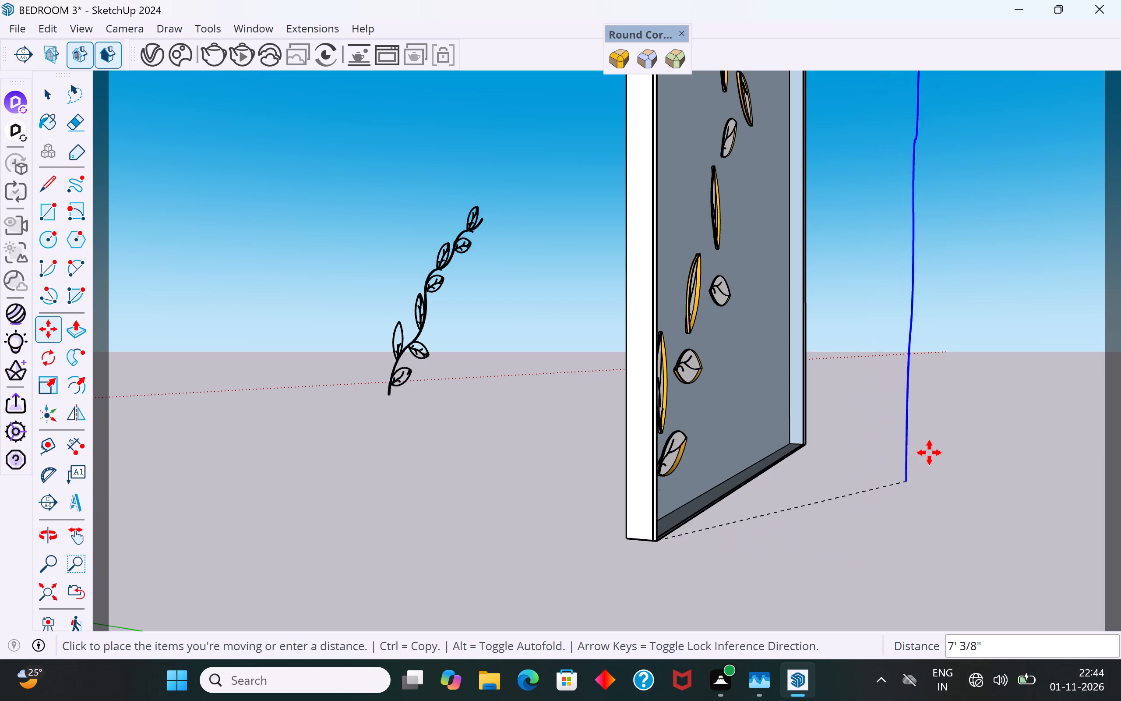
click(962, 395)
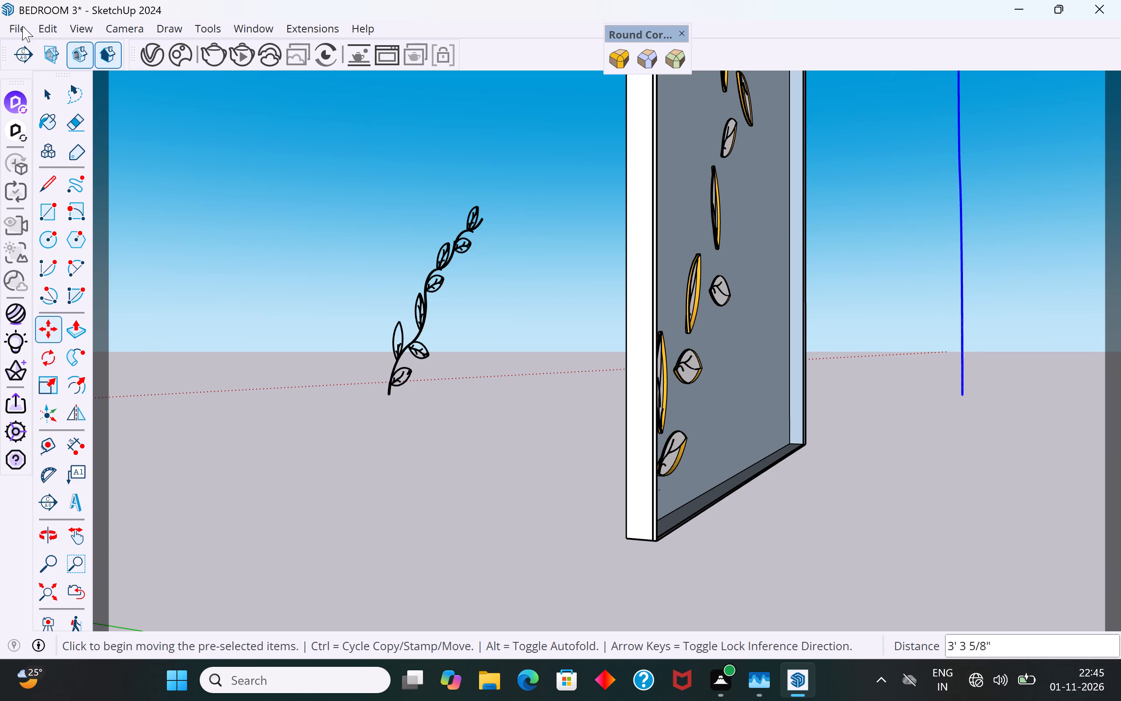
Unhide all hidden objects in the model.
click(21, 26)
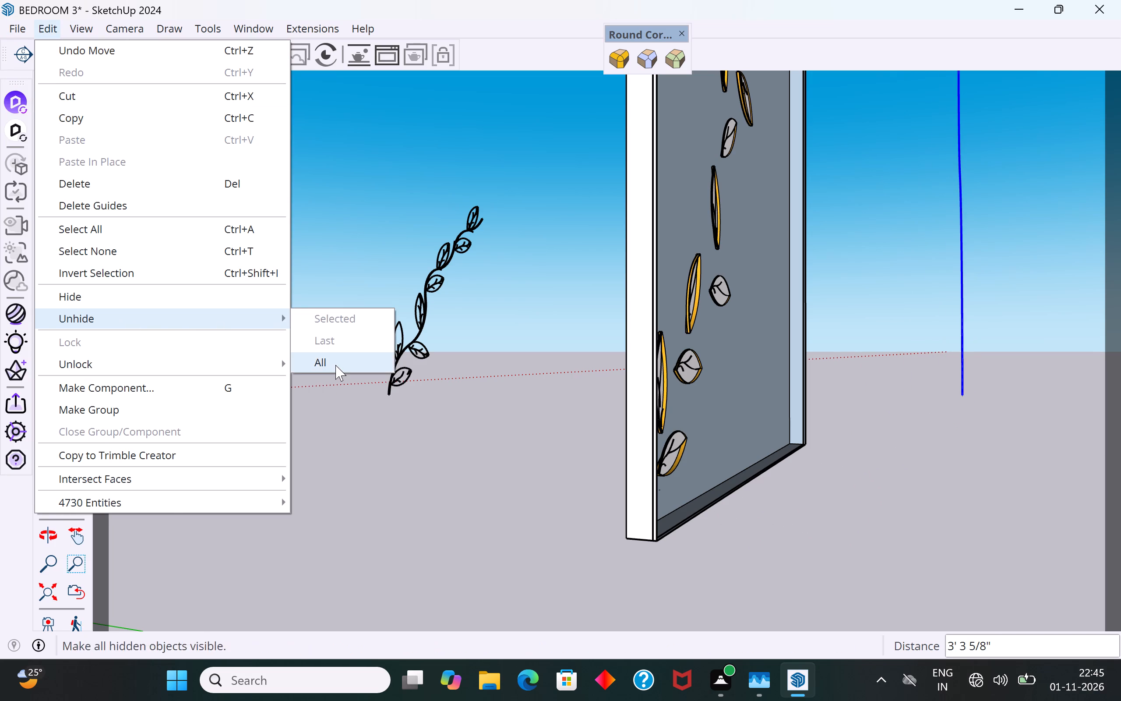
click(335, 365)
Apply the V-Ray Emissive material to the wavy stem strip's face inside the leaf panel group.
middle_drag(724, 449, 464, 572)
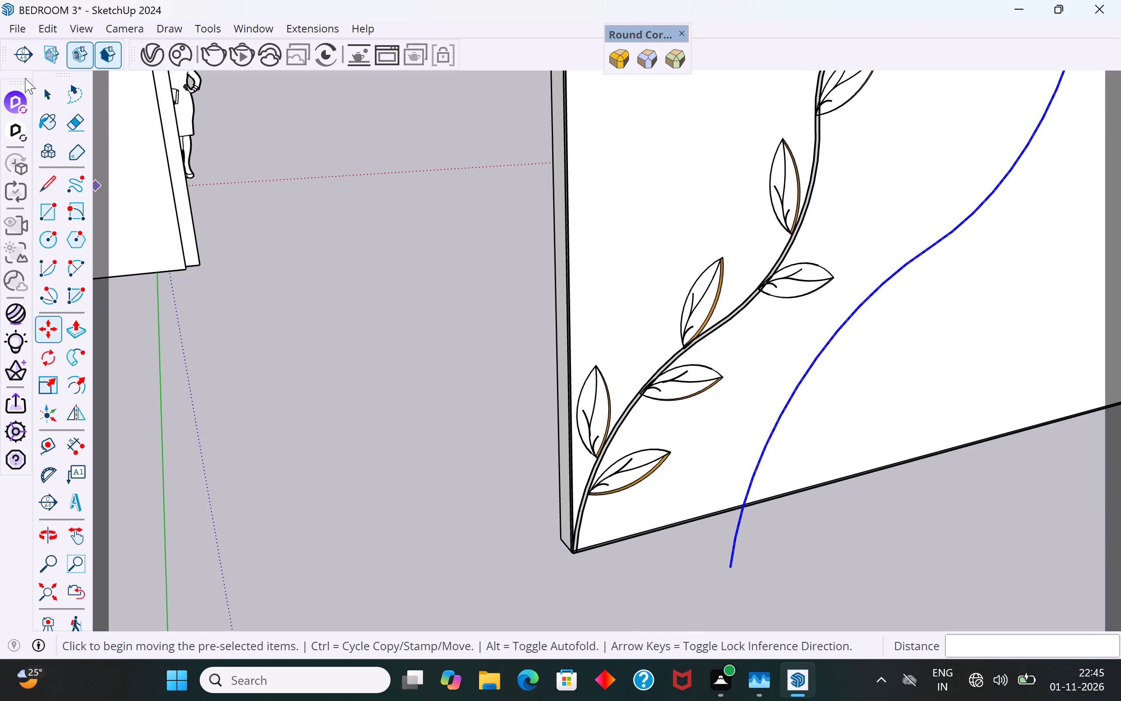
click(46, 89)
click(472, 531)
scroll(586, 527, up, 9)
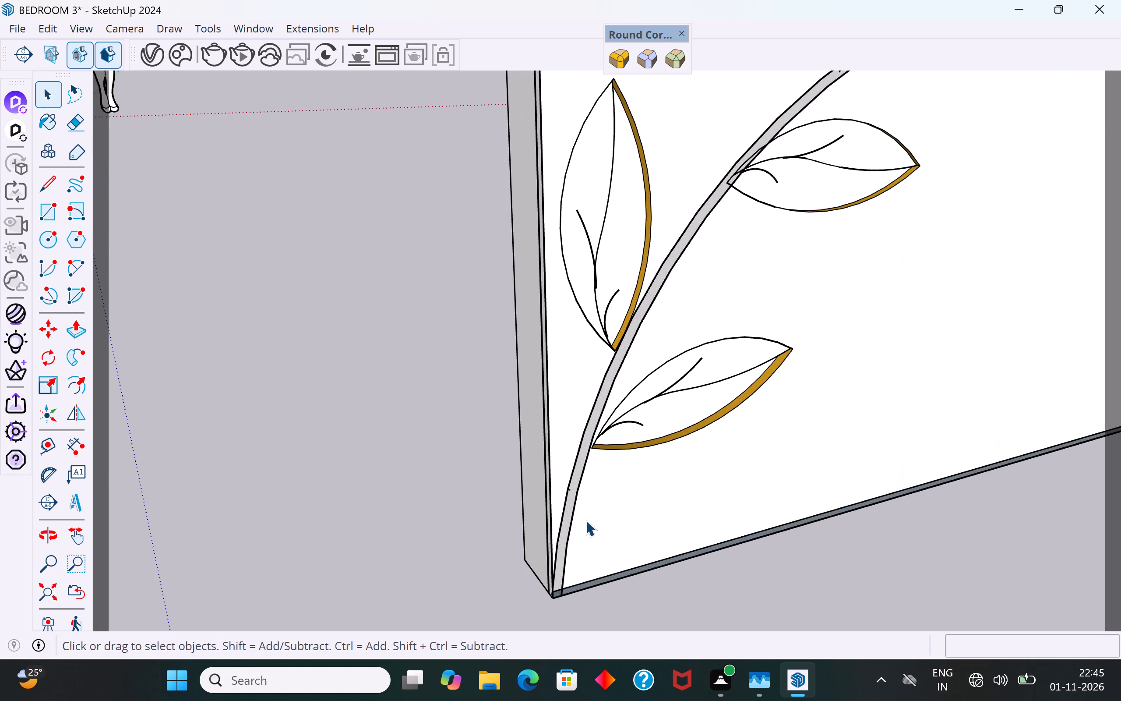
click(575, 486)
double_click(575, 486)
click(580, 469)
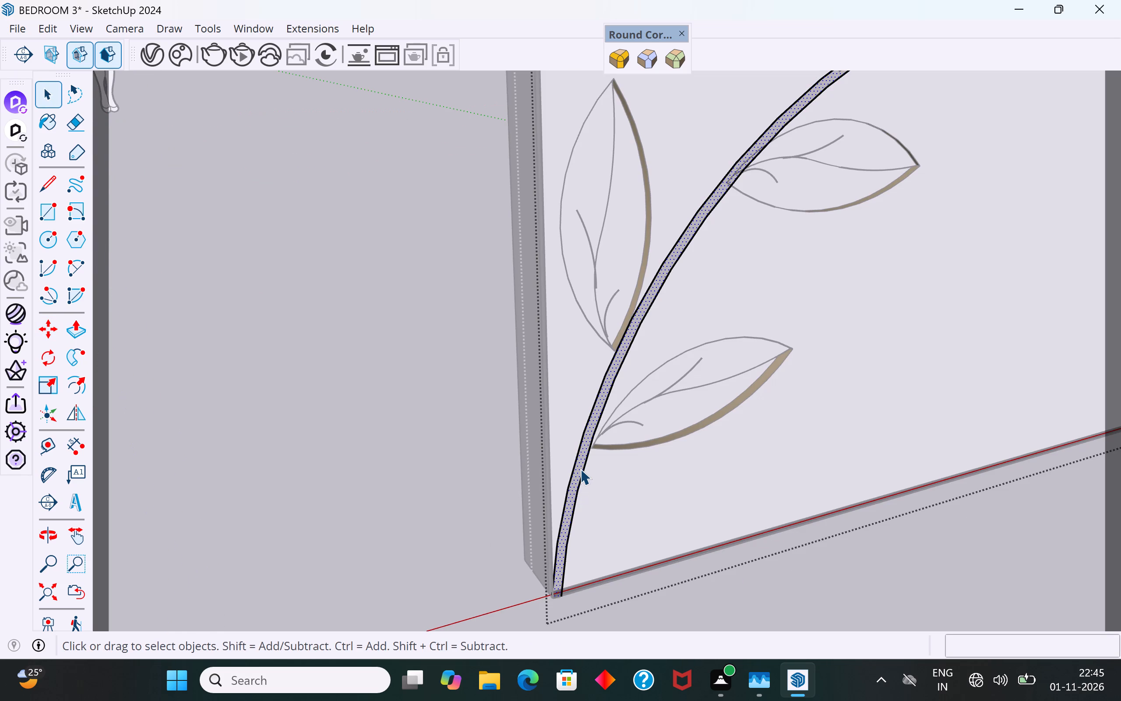
click(163, 57)
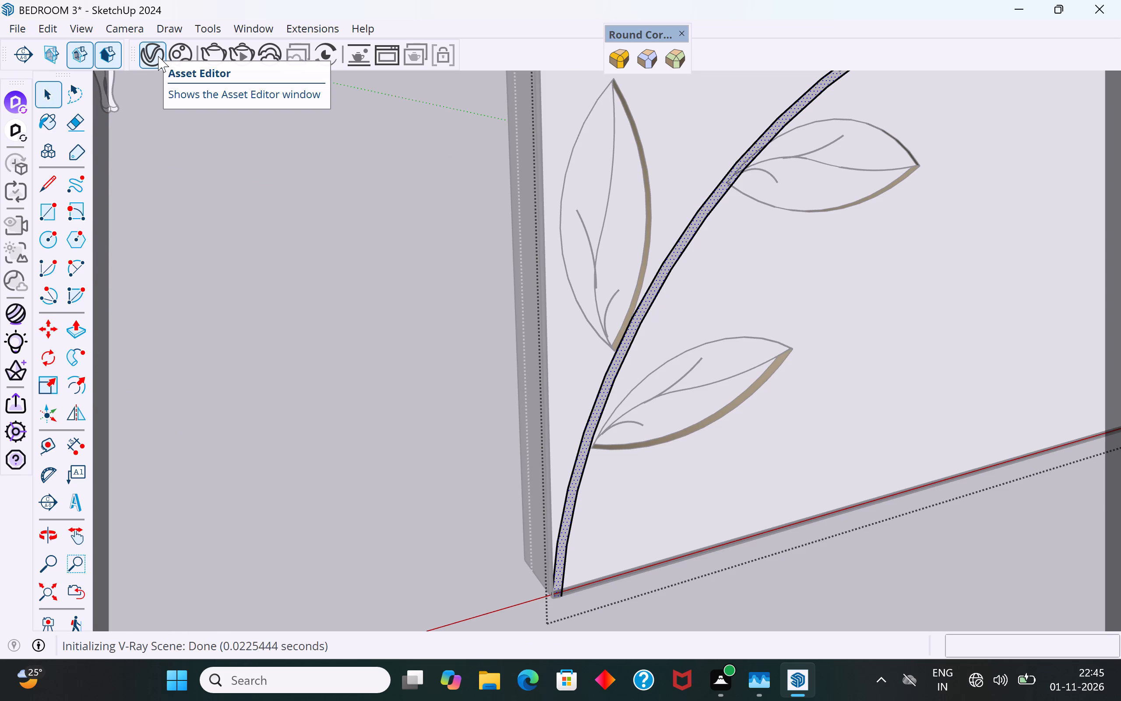
right_click(511, 171)
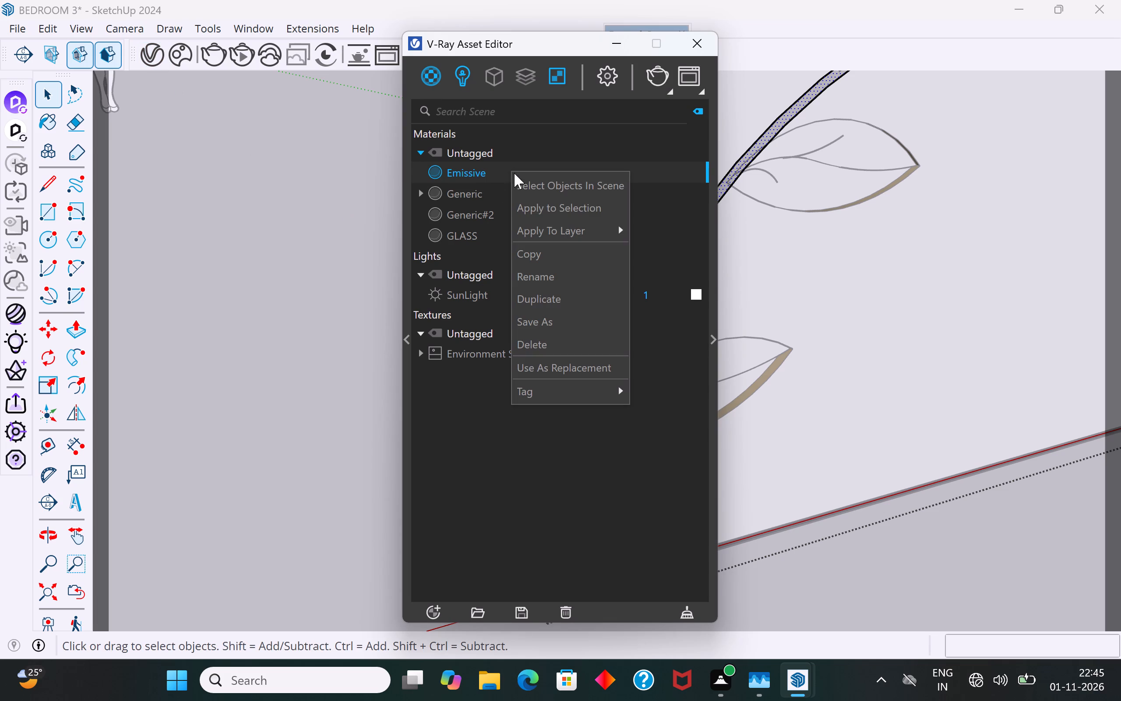
click(556, 203)
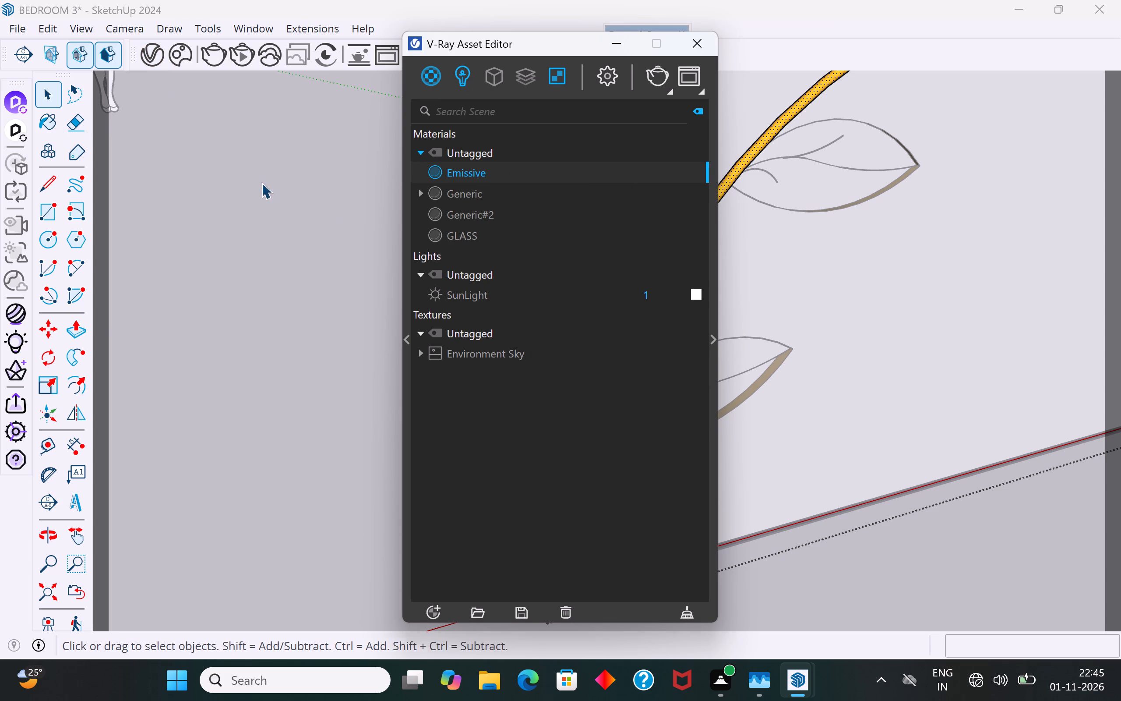
click(261, 183)
scroll(226, 336, down, 5)
click(703, 45)
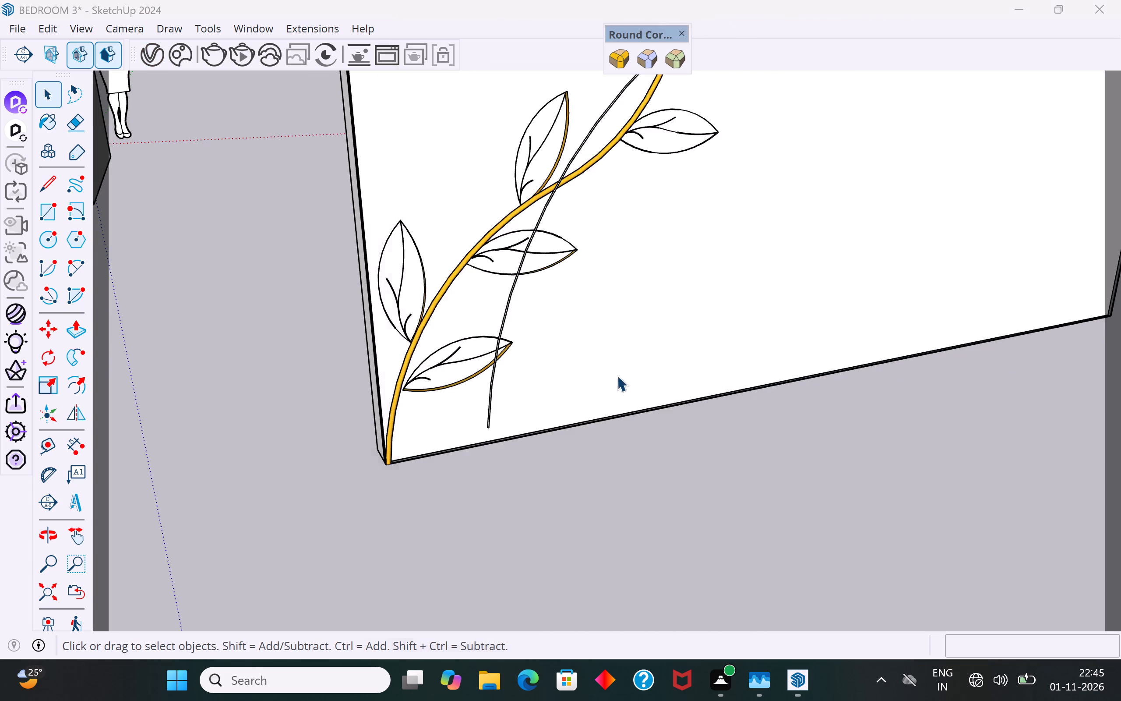
Move the loose wavy stem curve well clear of the panel, about 21' 10 3/4" along the red axis.
scroll(590, 418, down, 6)
middle_drag(525, 435, 718, 431)
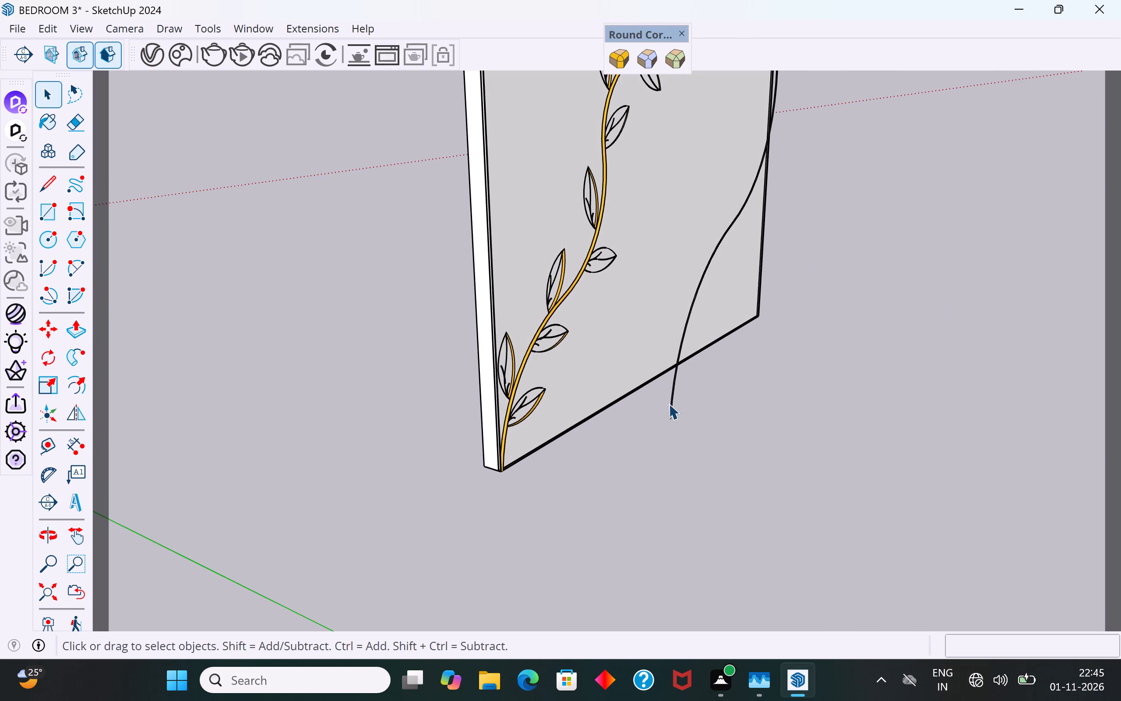
middle_drag(669, 405, 755, 408)
drag(744, 389, 682, 452)
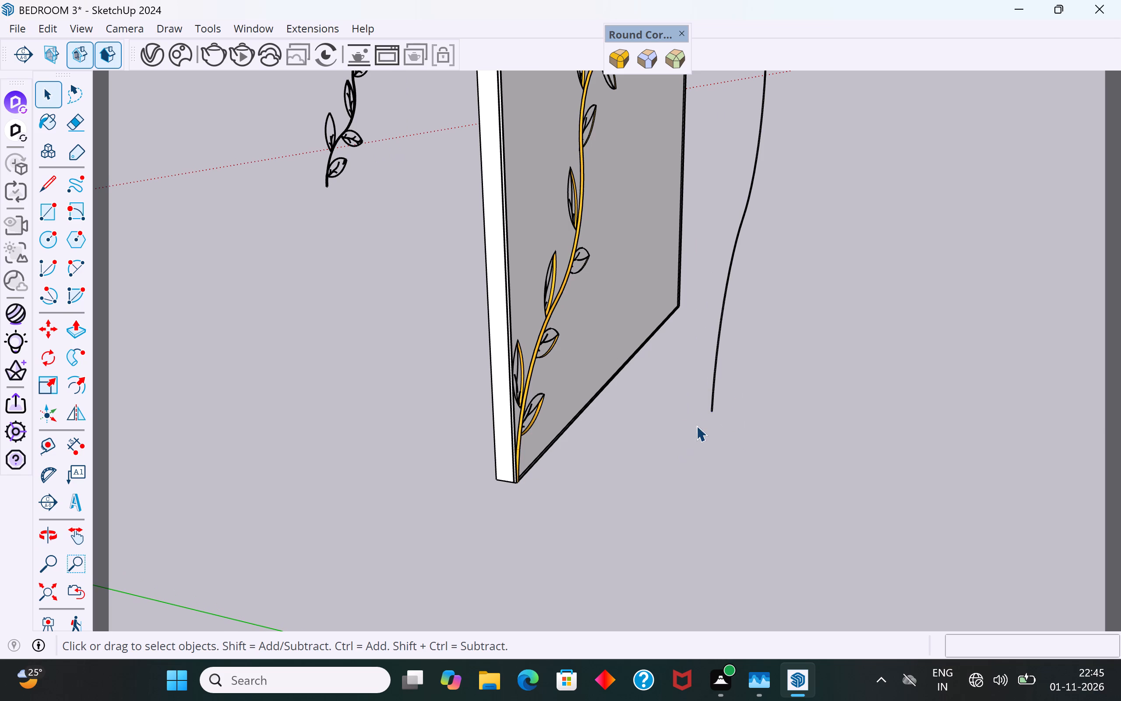
key(m)
click(716, 411)
scroll(529, 535, down, 12)
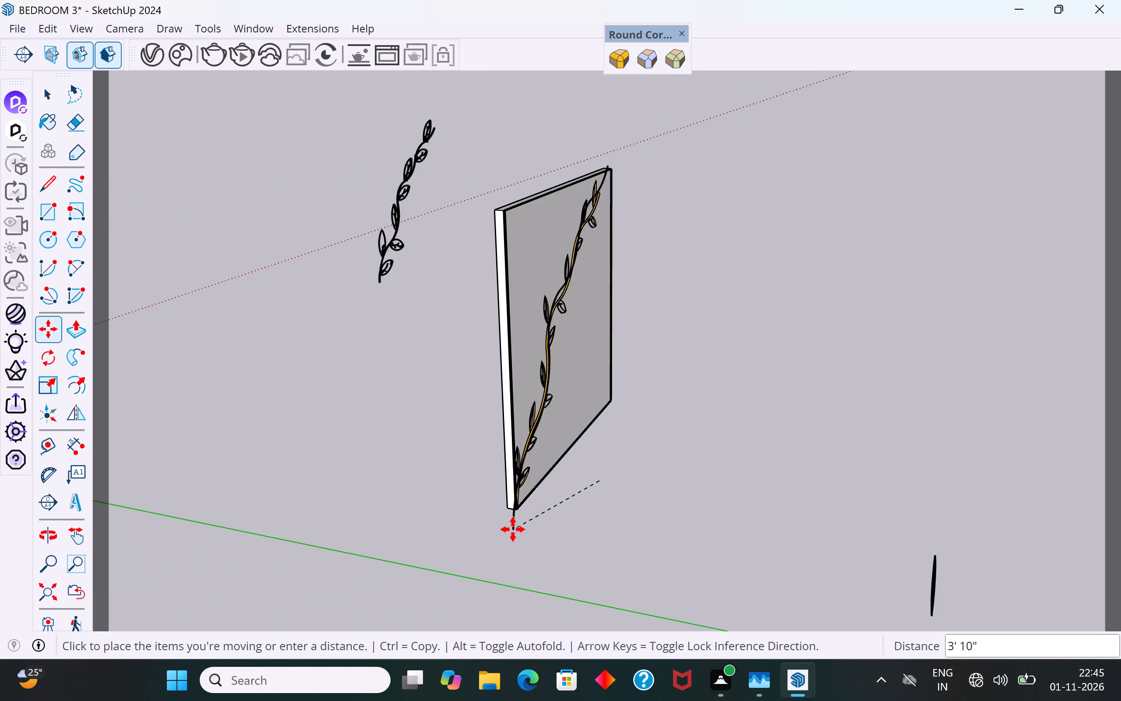
middle_drag(857, 328, 405, 433)
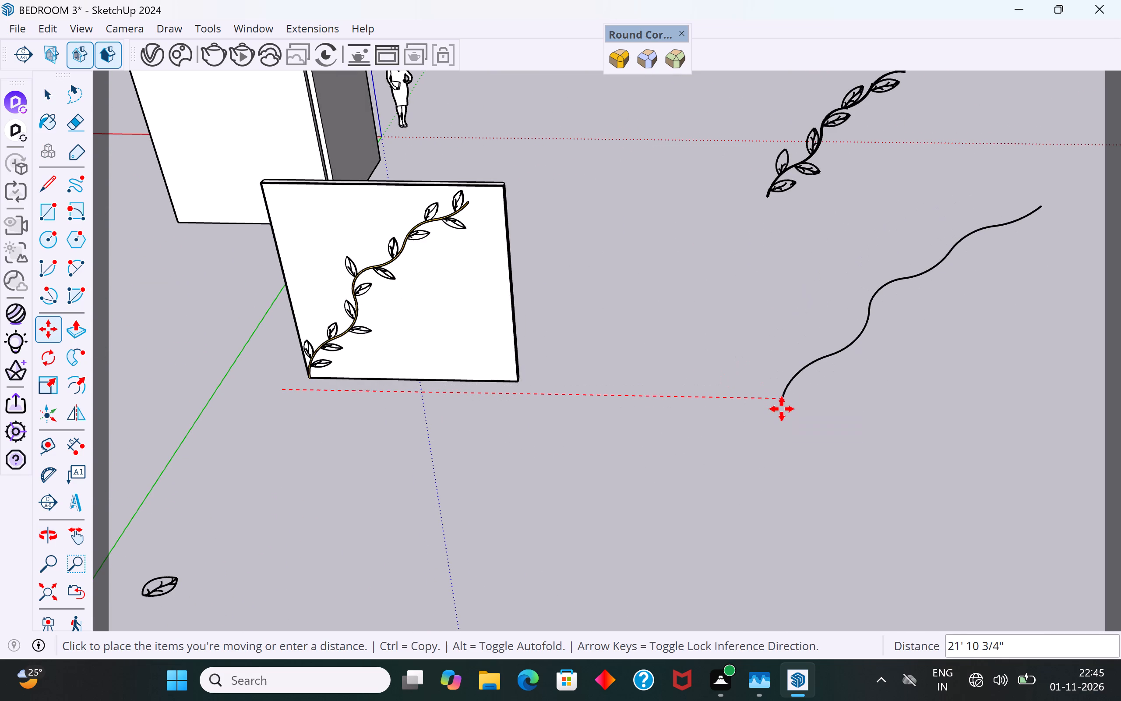
click(782, 409)
Run an interactive V-Ray render and inspect the emissive stem and leaves on the panel.
click(51, 94)
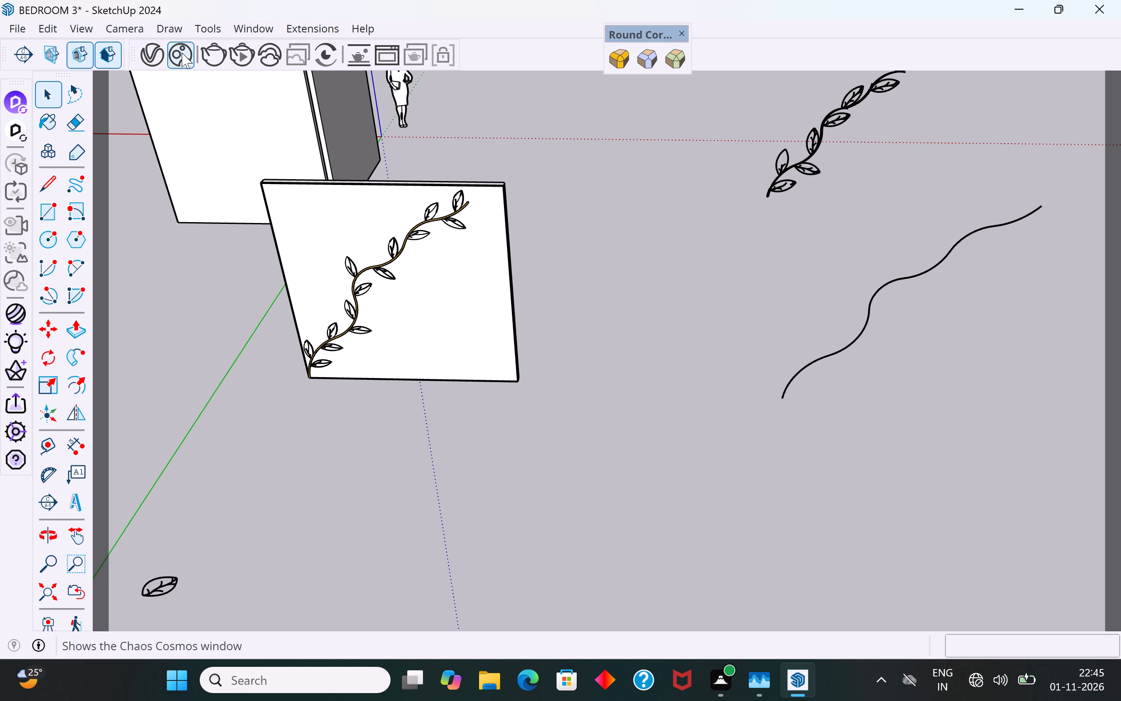
click(241, 57)
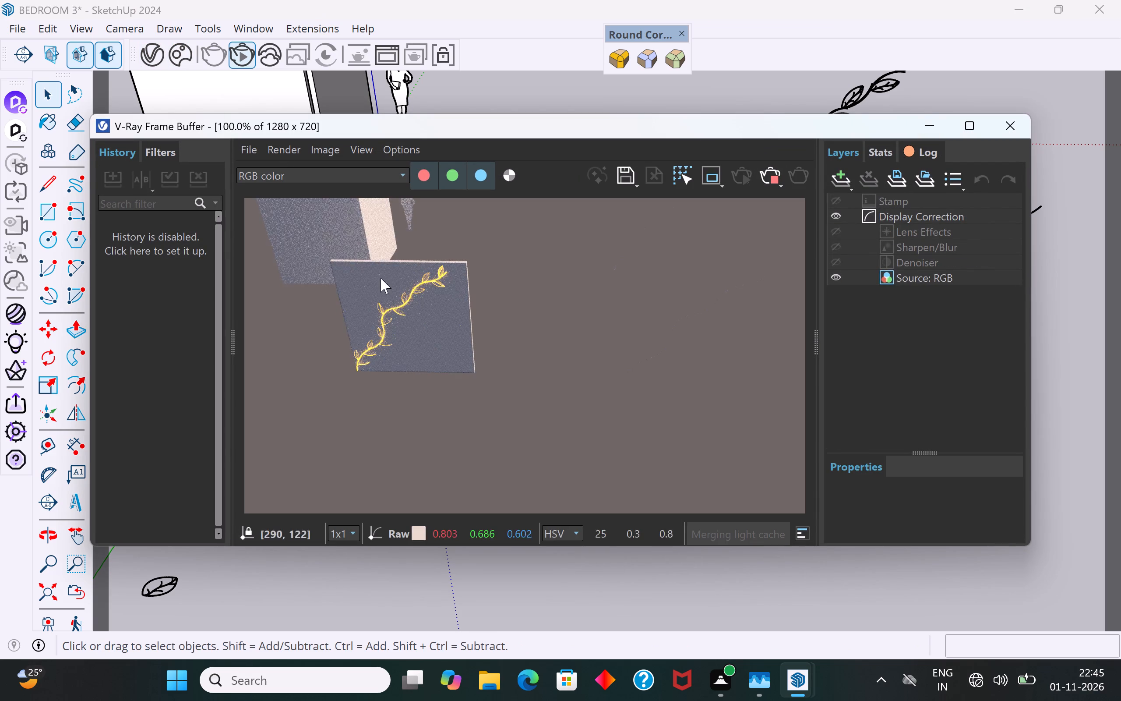
scroll(334, 290, up, 1)
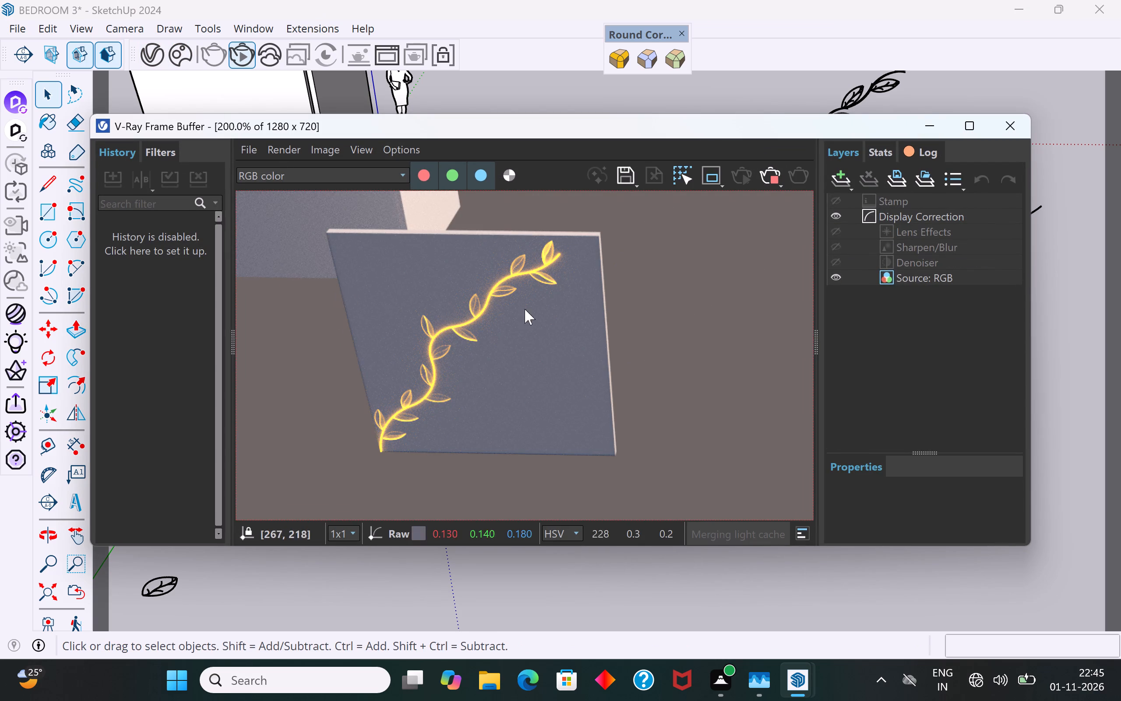
click(1017, 127)
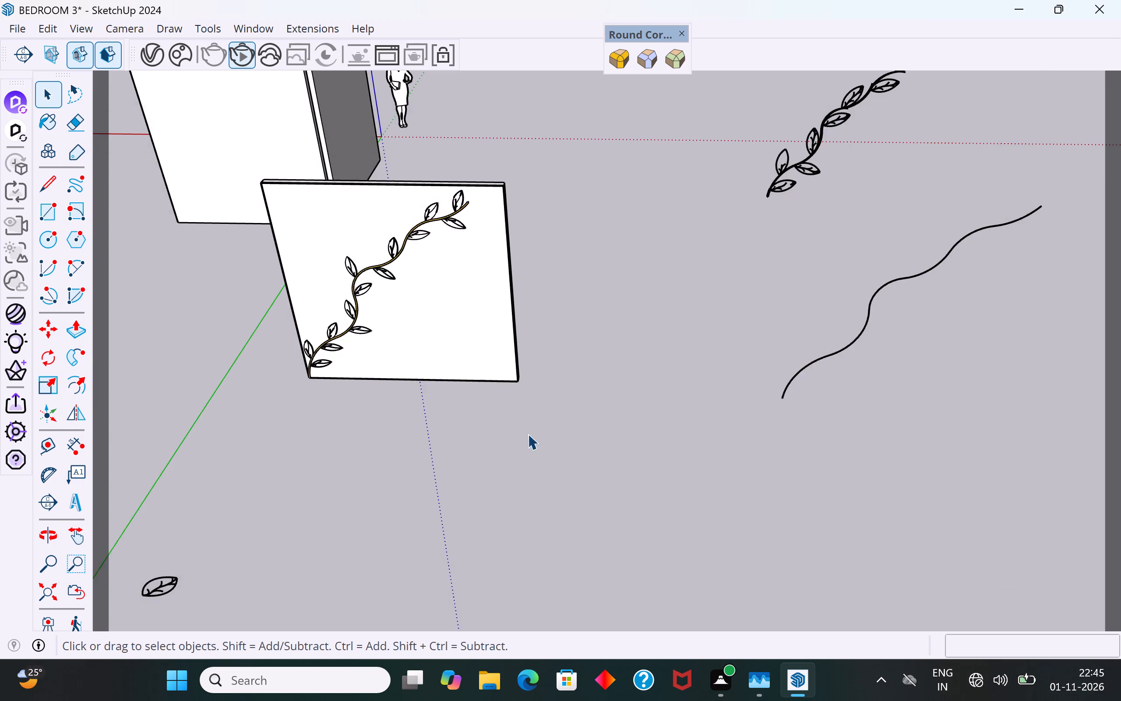
Examine the stem and leaf pattern on the panel's front face.
middle_drag(527, 434, 730, 346)
scroll(529, 435, up, 1)
scroll(804, 533, down, 4)
middle_drag(591, 406, 473, 315)
scroll(431, 265, up, 7)
scroll(486, 267, up, 1)
middle_drag(472, 258, 433, 234)
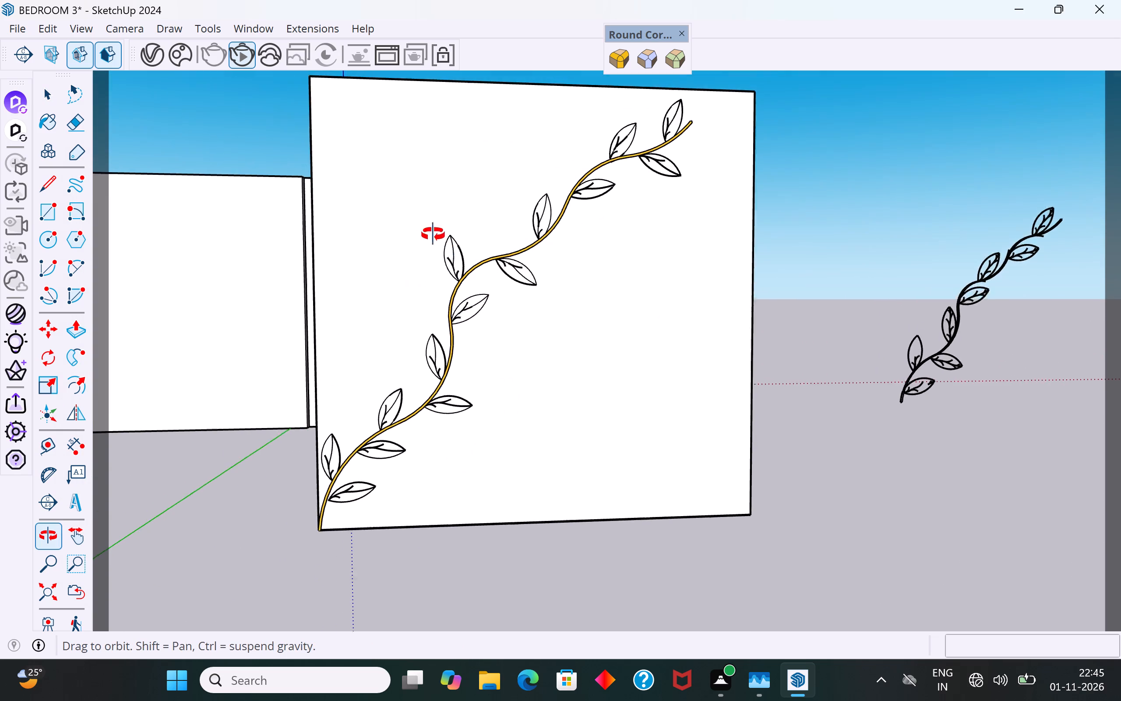
middle_drag(433, 234, 380, 277)
scroll(551, 479, down, 2)
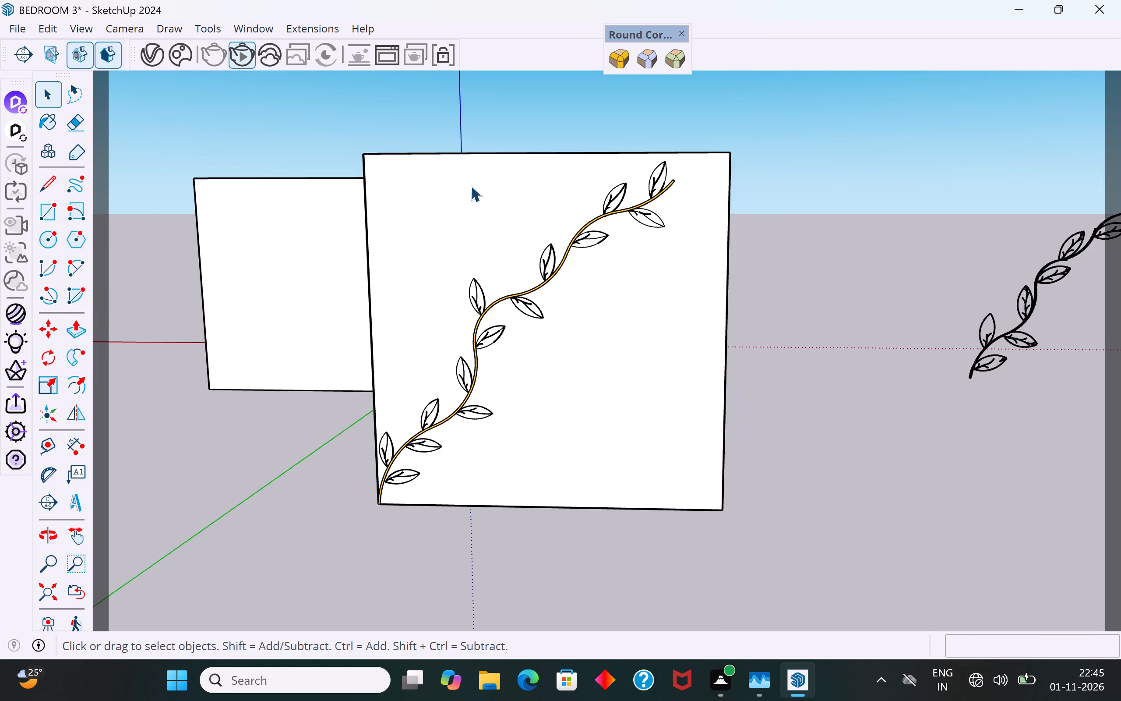
scroll(471, 185, up, 2)
middle_drag(578, 308, 584, 255)
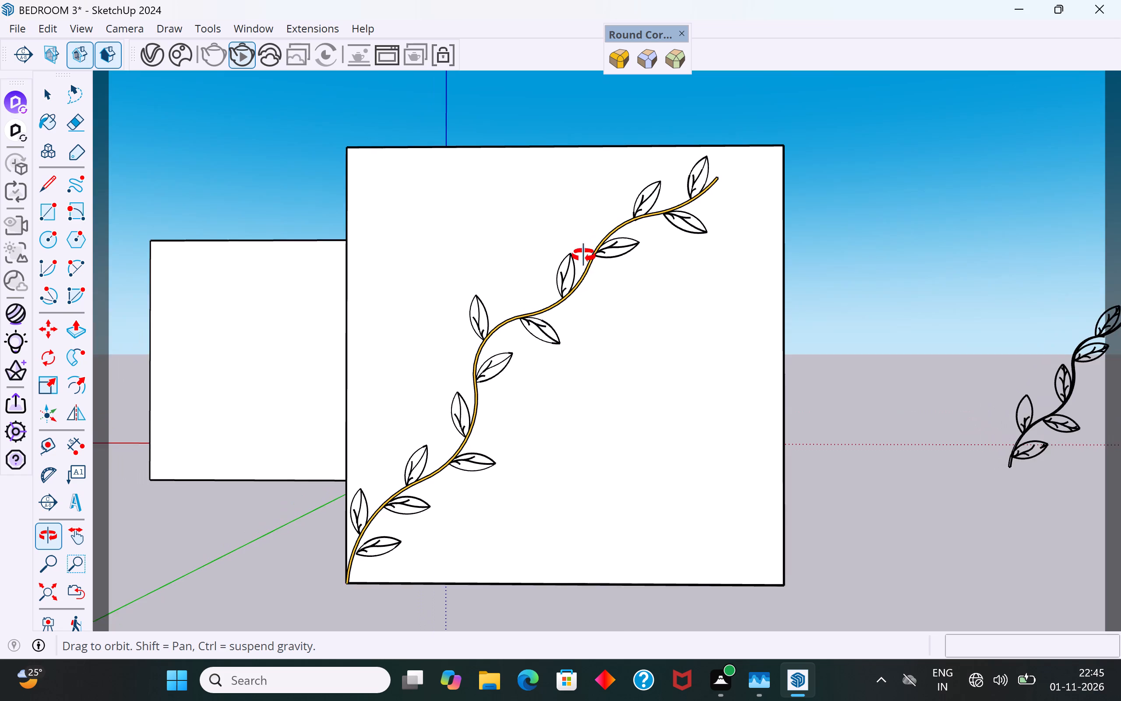
middle_drag(584, 255, 642, 287)
scroll(461, 350, up, 1)
middle_drag(472, 368, 489, 331)
Select the spare leafy branch beside the panel and move it farther away from the panel.
drag(1086, 244, 894, 508)
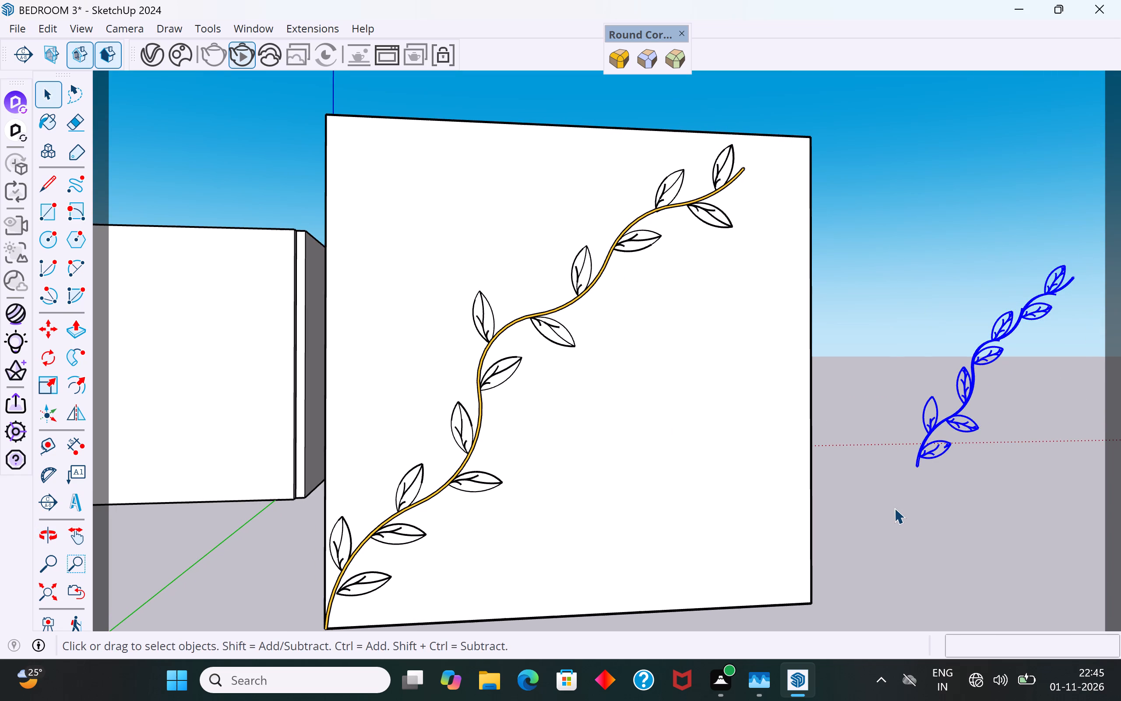
key(m)
click(917, 465)
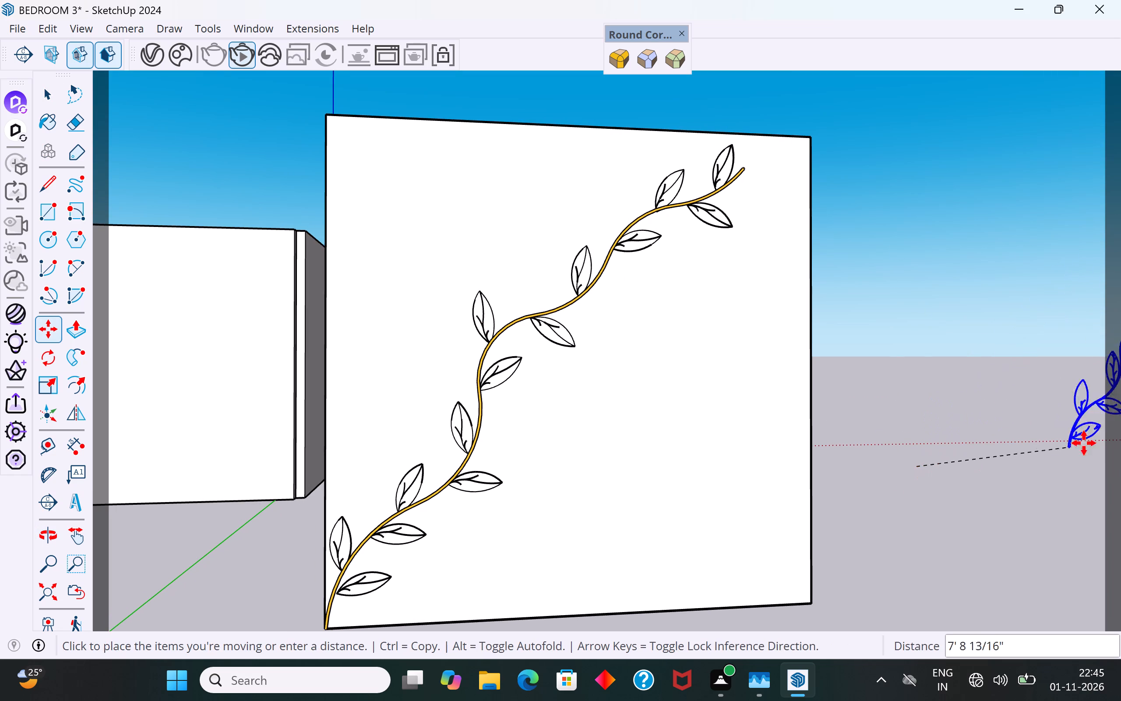
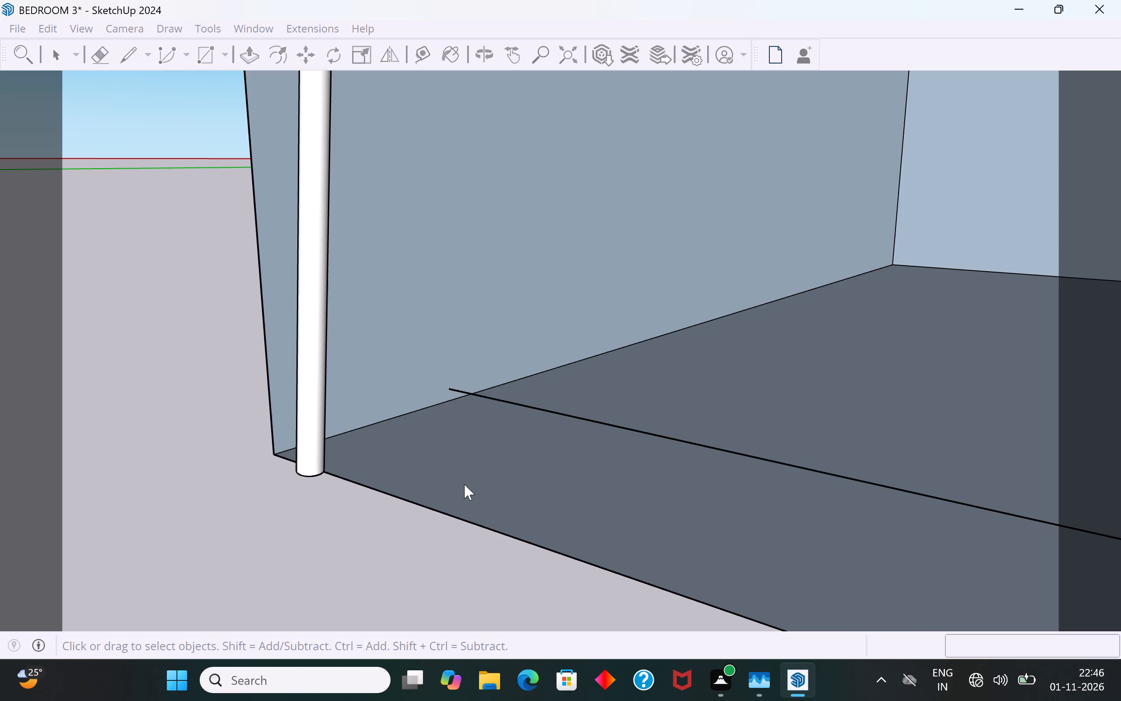
Select the thin wavy stem strip at the panel's lower corner and move it about 17' 4" along the red axis, clear of the panel.
scroll(679, 479, down, 16)
scroll(677, 472, down, 7)
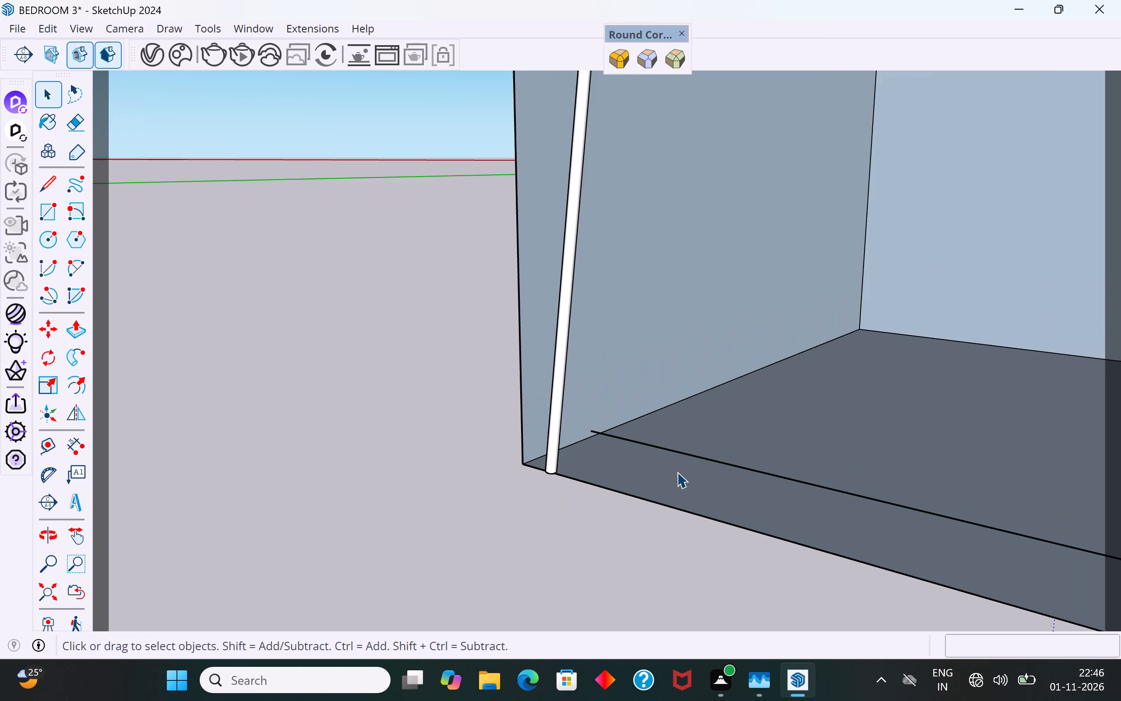
scroll(677, 472, down, 5)
middle_drag(473, 464, 759, 571)
scroll(455, 457, down, 12)
middle_drag(535, 543, 713, 540)
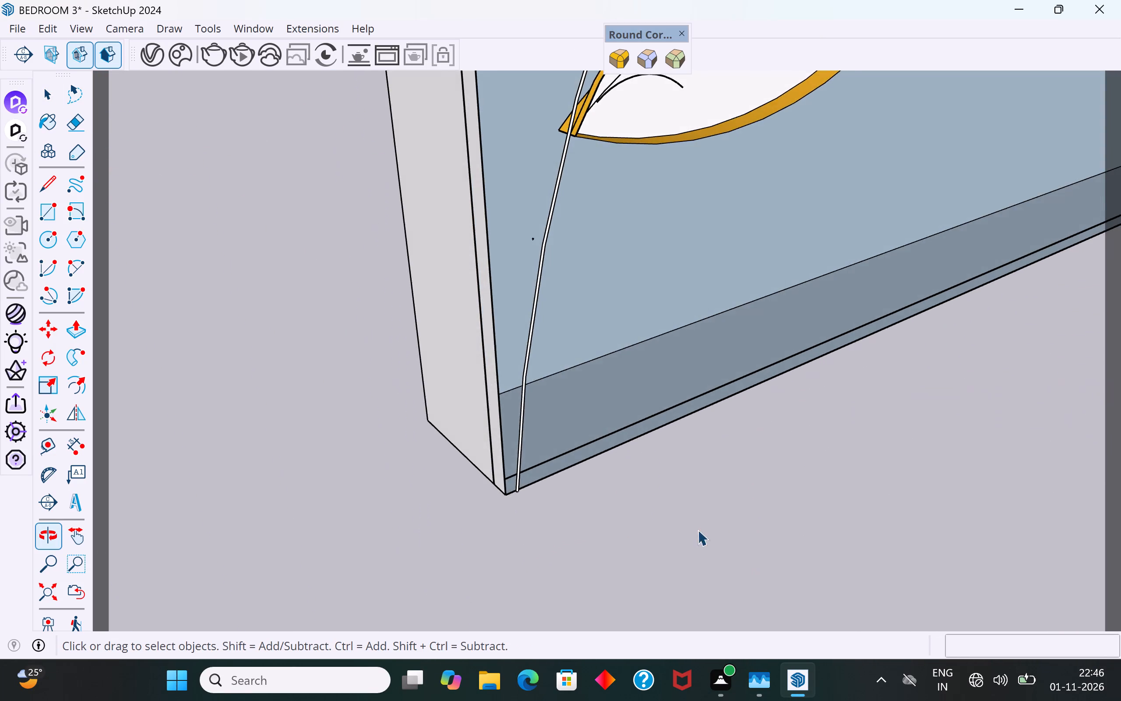
scroll(549, 462, down, 5)
middle_drag(520, 480, 751, 435)
scroll(580, 527, up, 7)
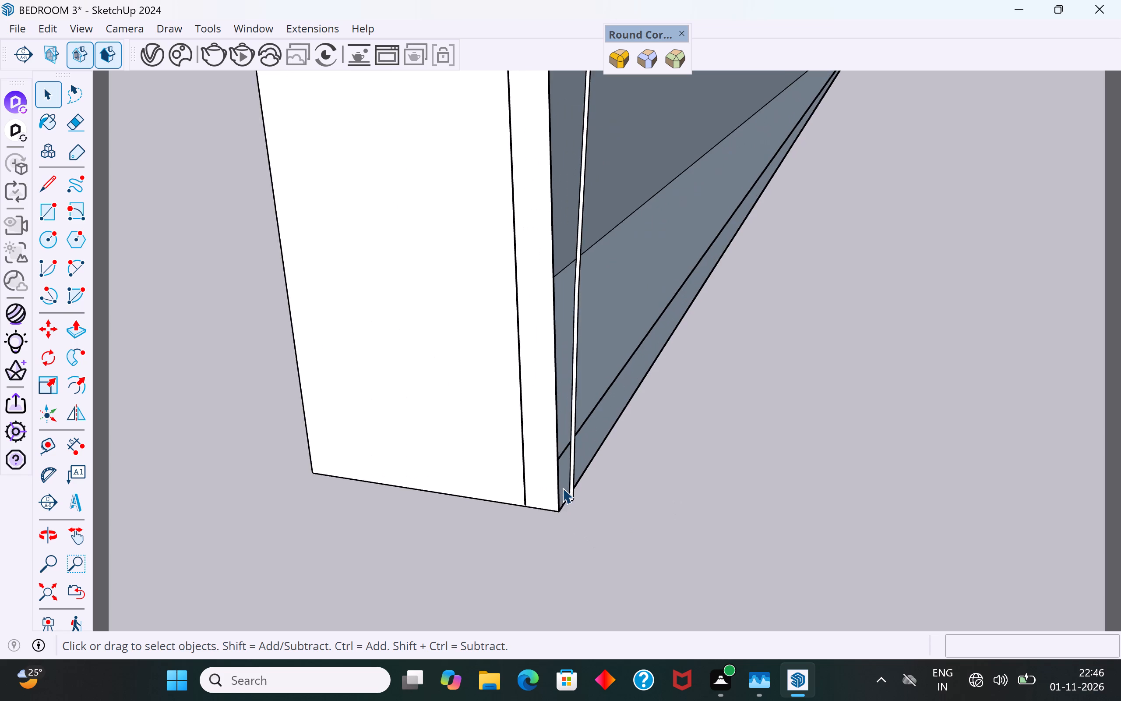
scroll(562, 488, up, 10)
click(591, 495)
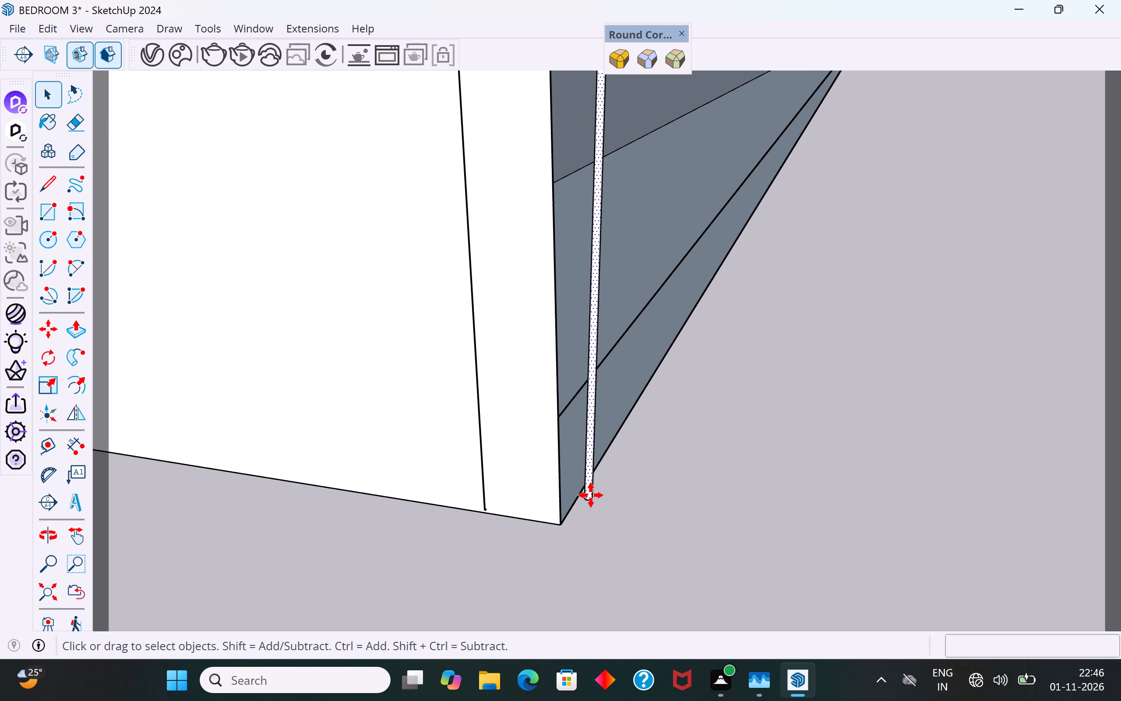
key(m)
click(589, 504)
scroll(630, 552, down, 6)
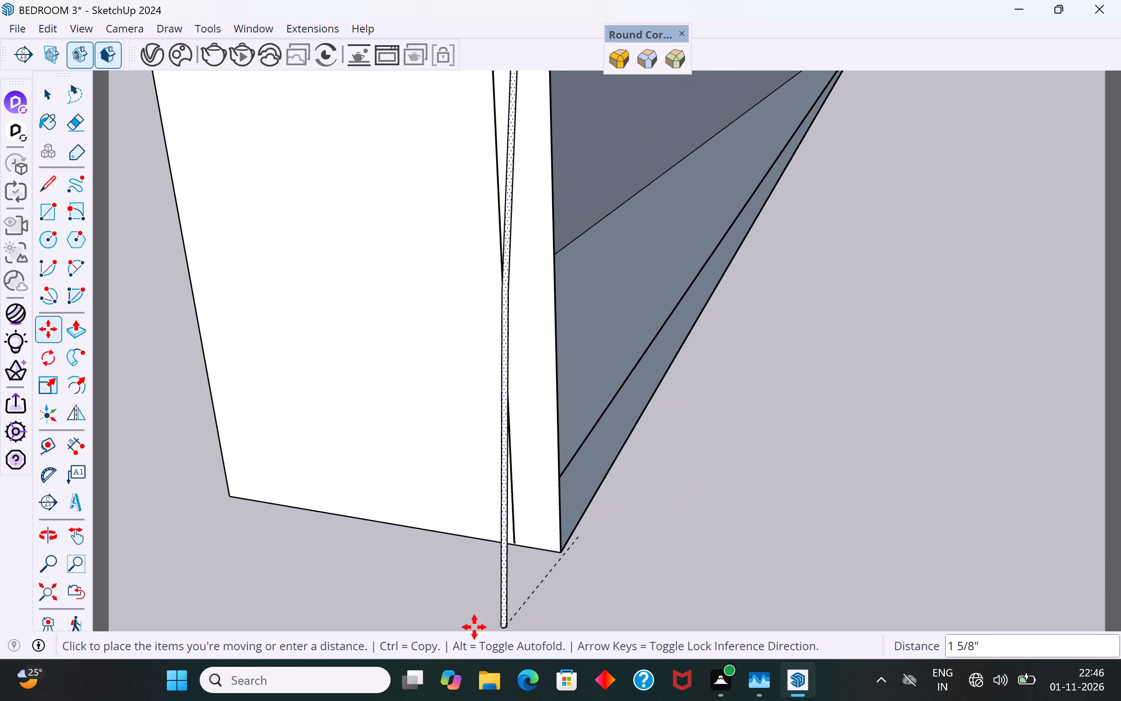
scroll(474, 627, down, 20)
scroll(474, 627, down, 20)
scroll(474, 627, down, 3)
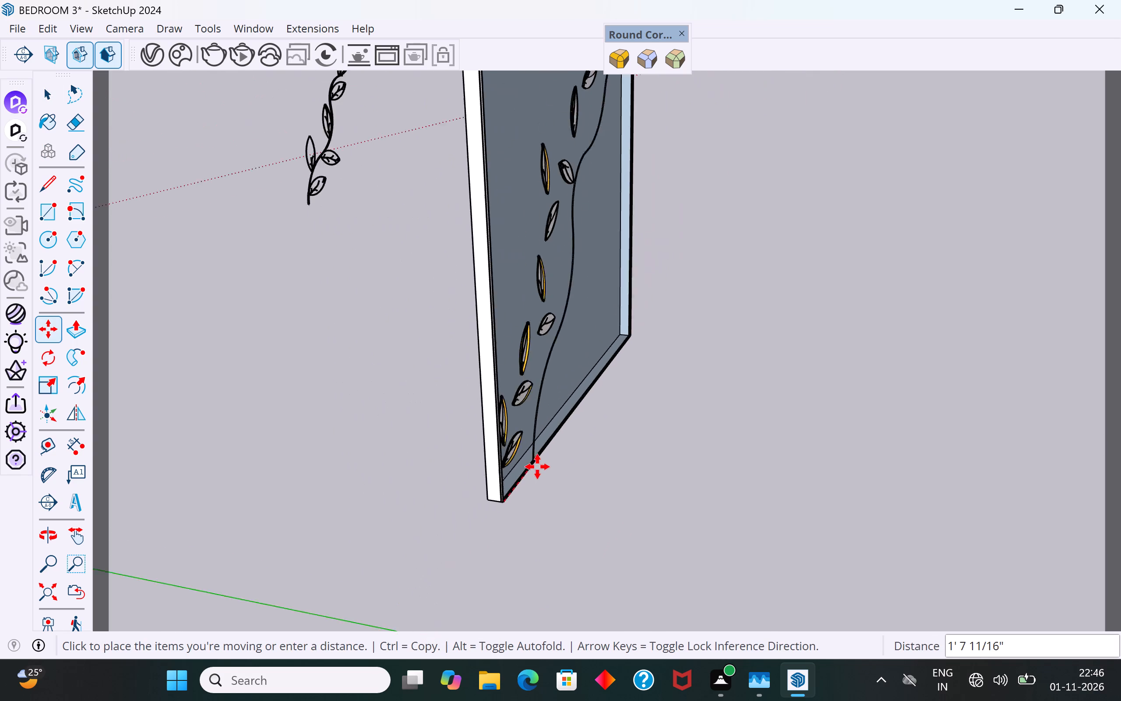
middle_drag(695, 475, 357, 476)
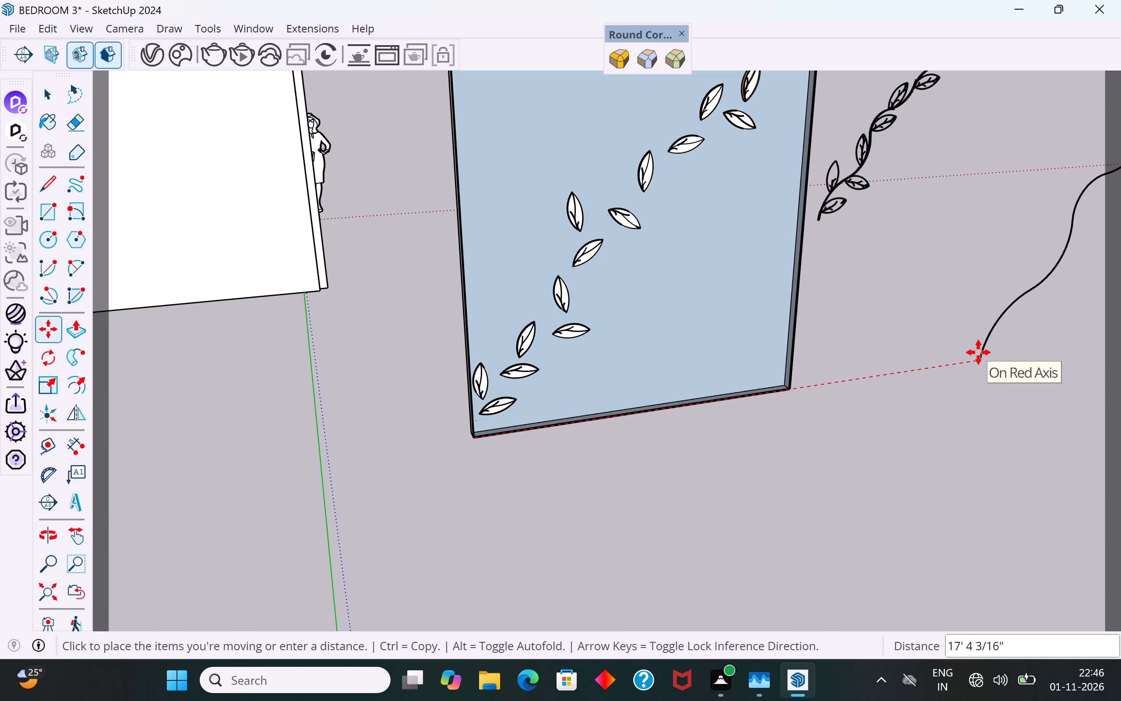
click(978, 352)
click(53, 87)
click(384, 368)
Unhide all hidden geometry to bring back the panel's front sheet.
middle_drag(534, 479, 755, 507)
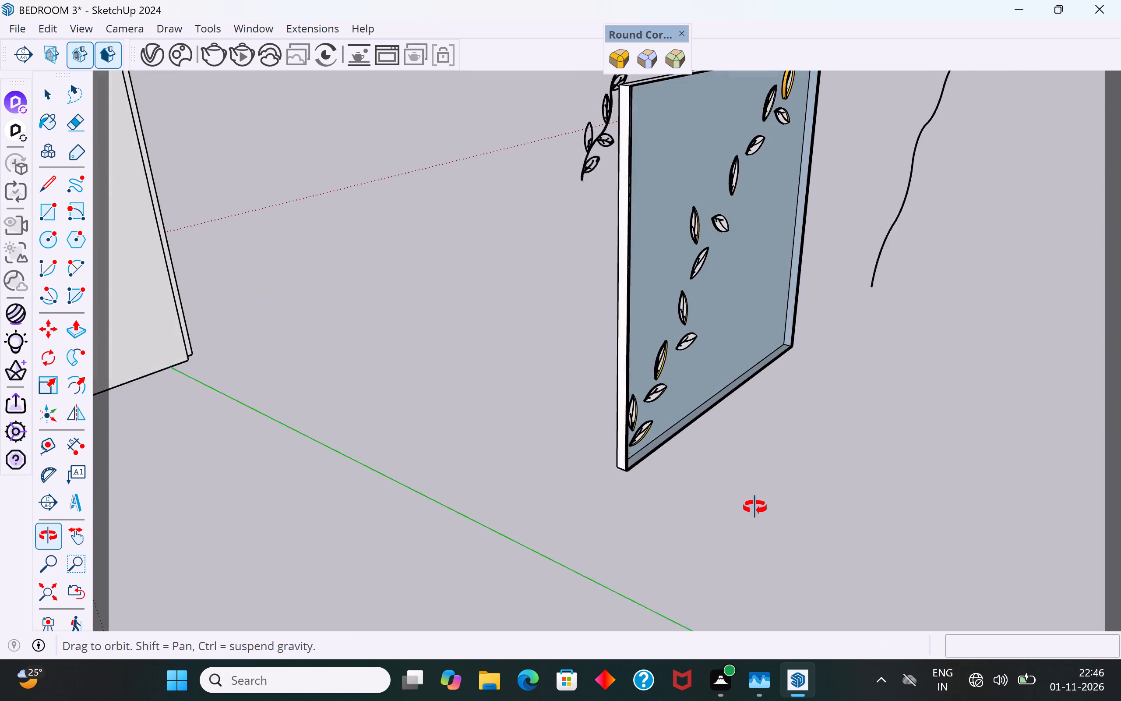
middle_drag(755, 507, 710, 476)
click(49, 26)
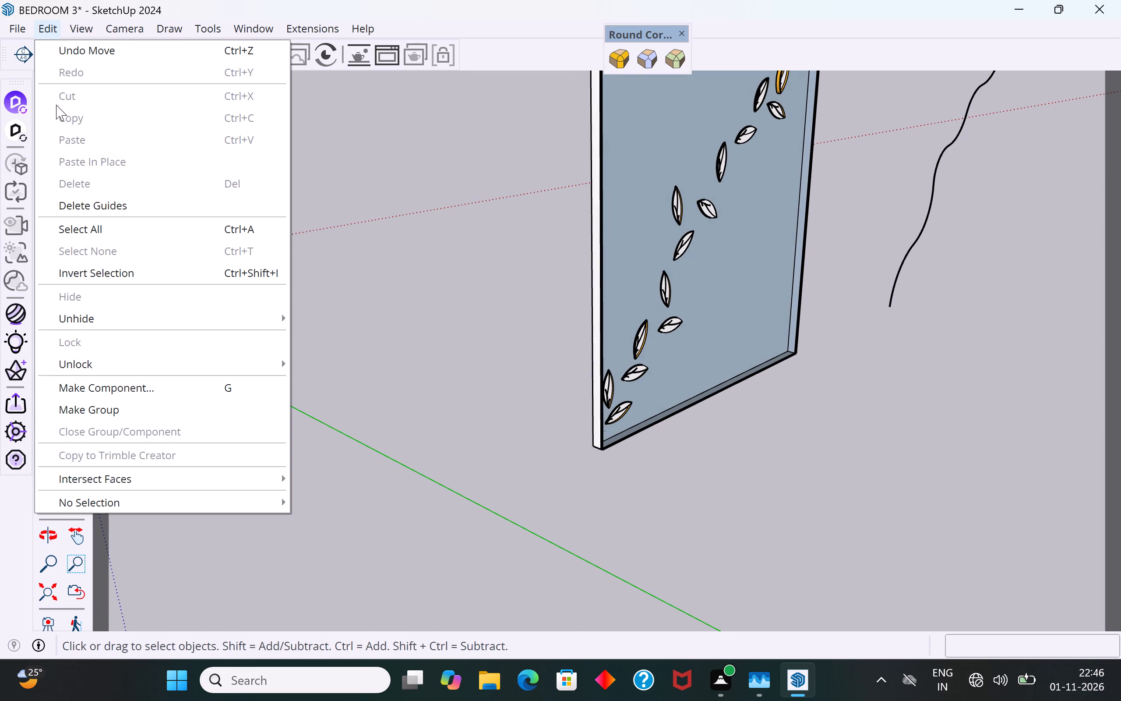
click(329, 365)
Open the panel's front sheet for editing and apply the V-Ray Emissive material to its wavy stem face.
scroll(636, 443, up, 2)
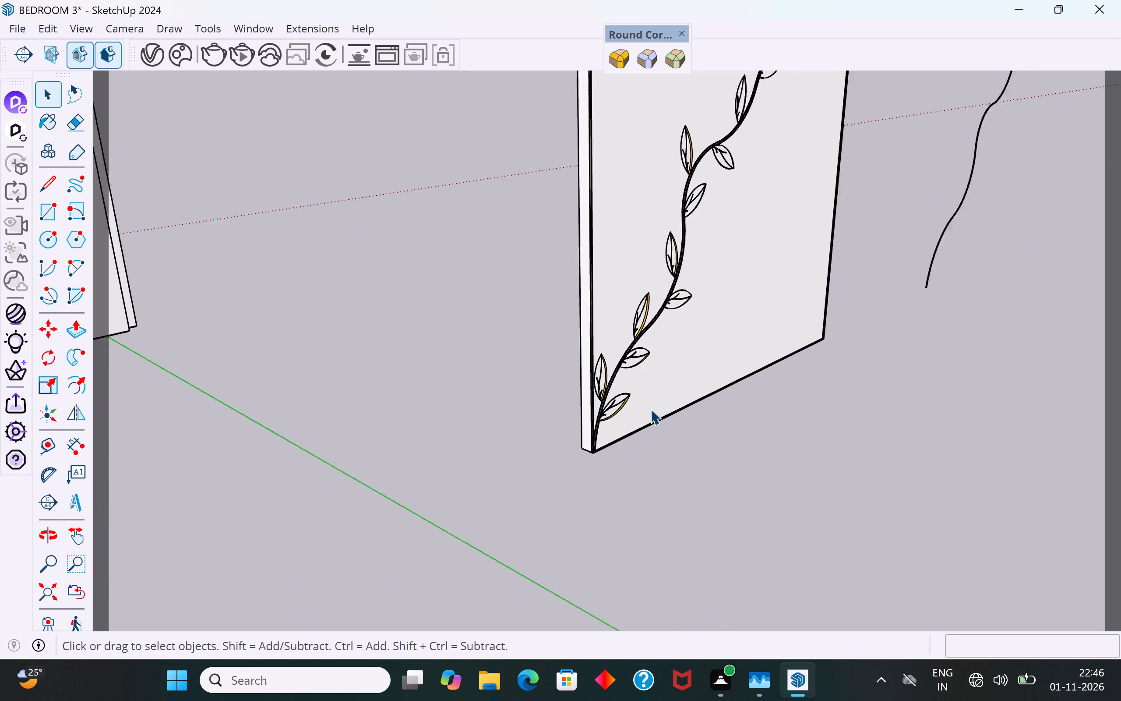
scroll(650, 409, up, 15)
click(589, 397)
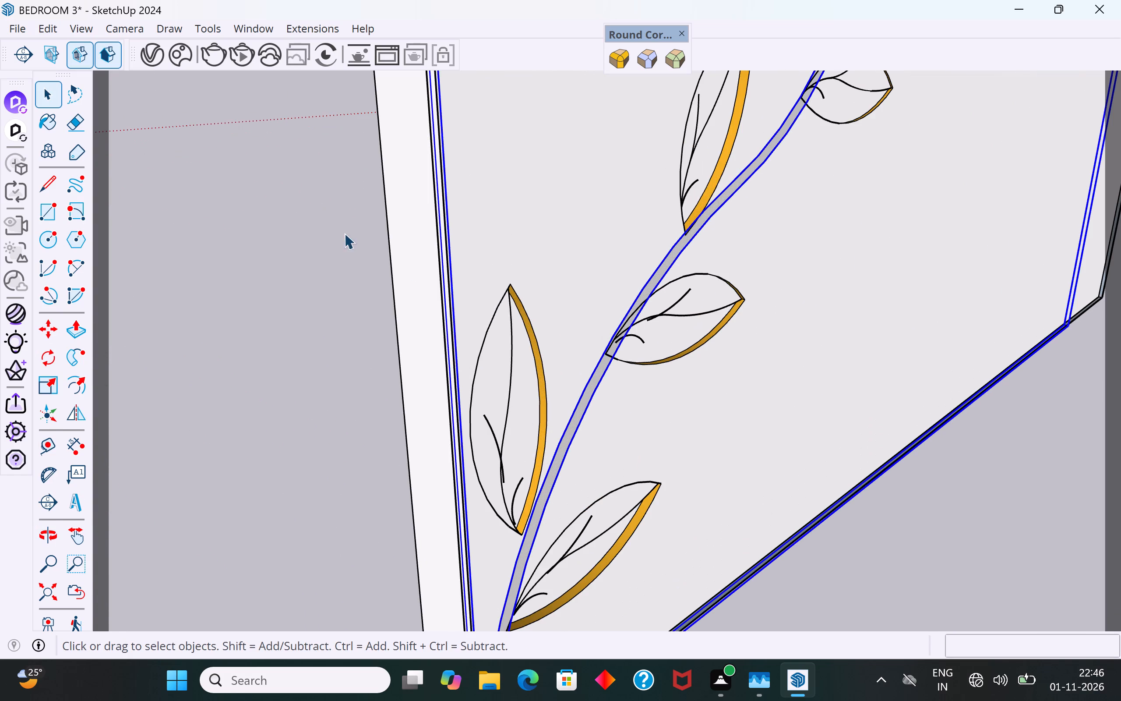
double_click(592, 389)
click(592, 386)
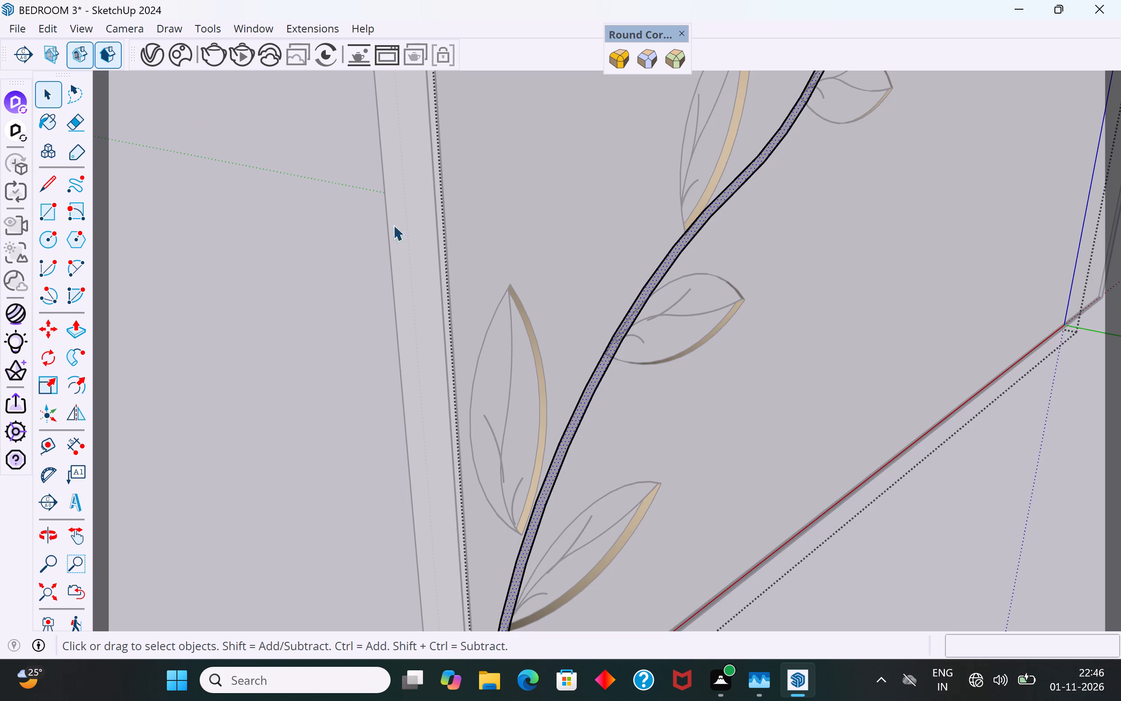
click(161, 58)
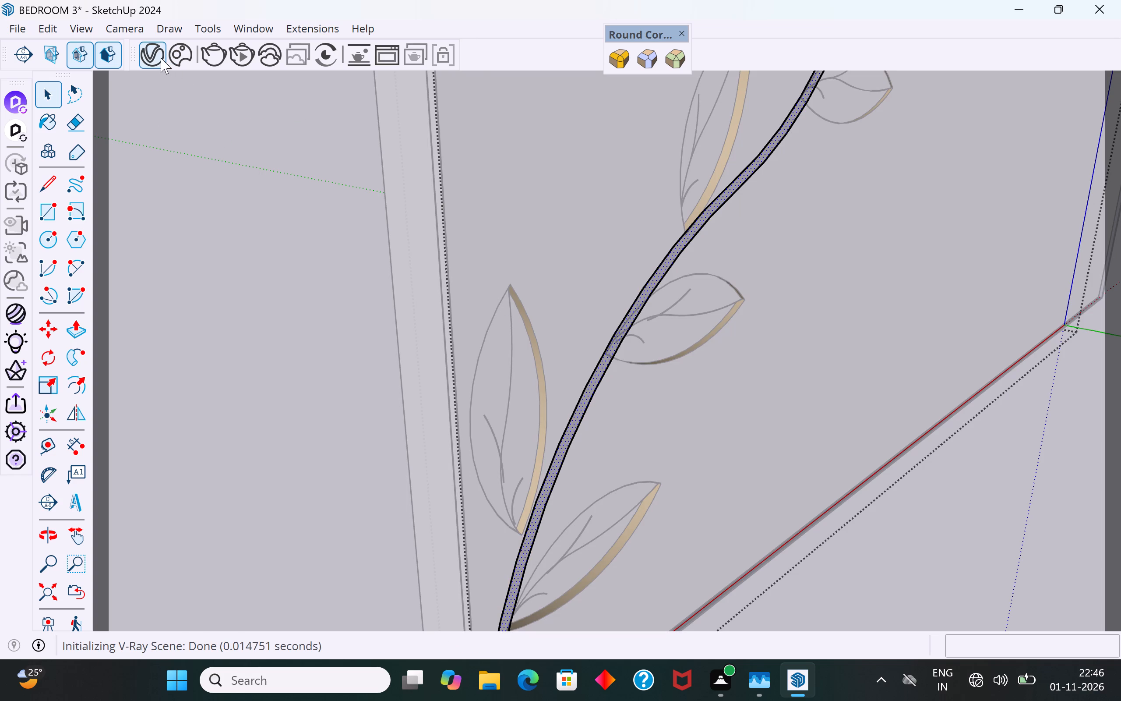
right_click(522, 171)
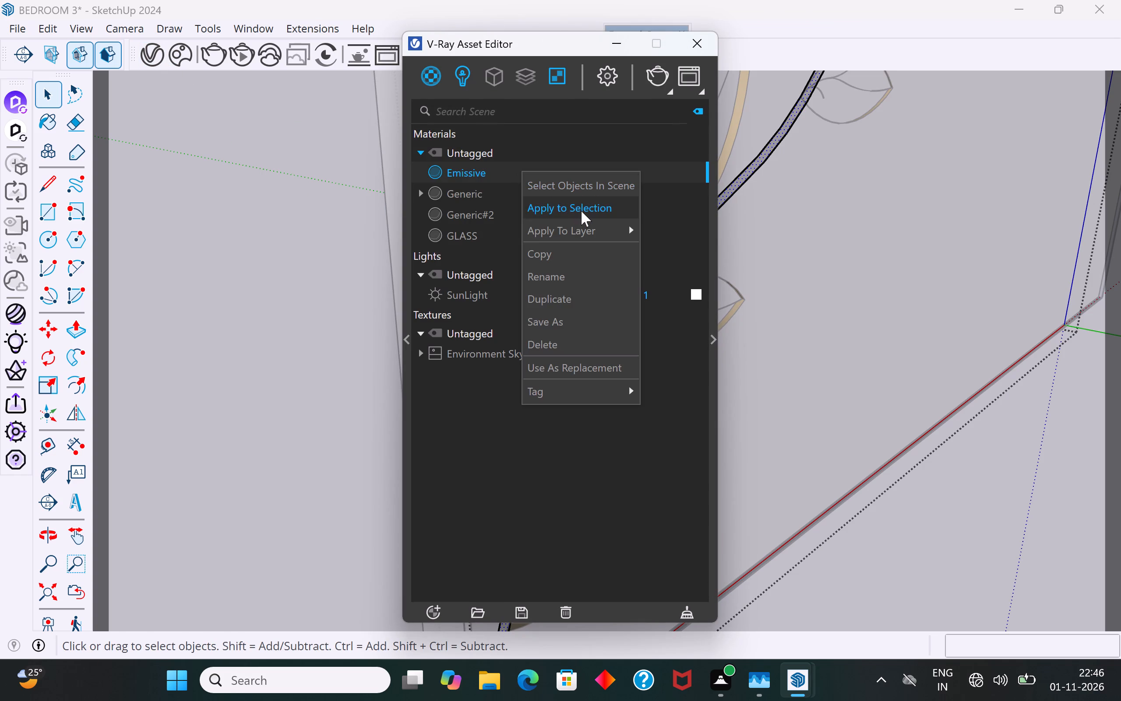
click(581, 211)
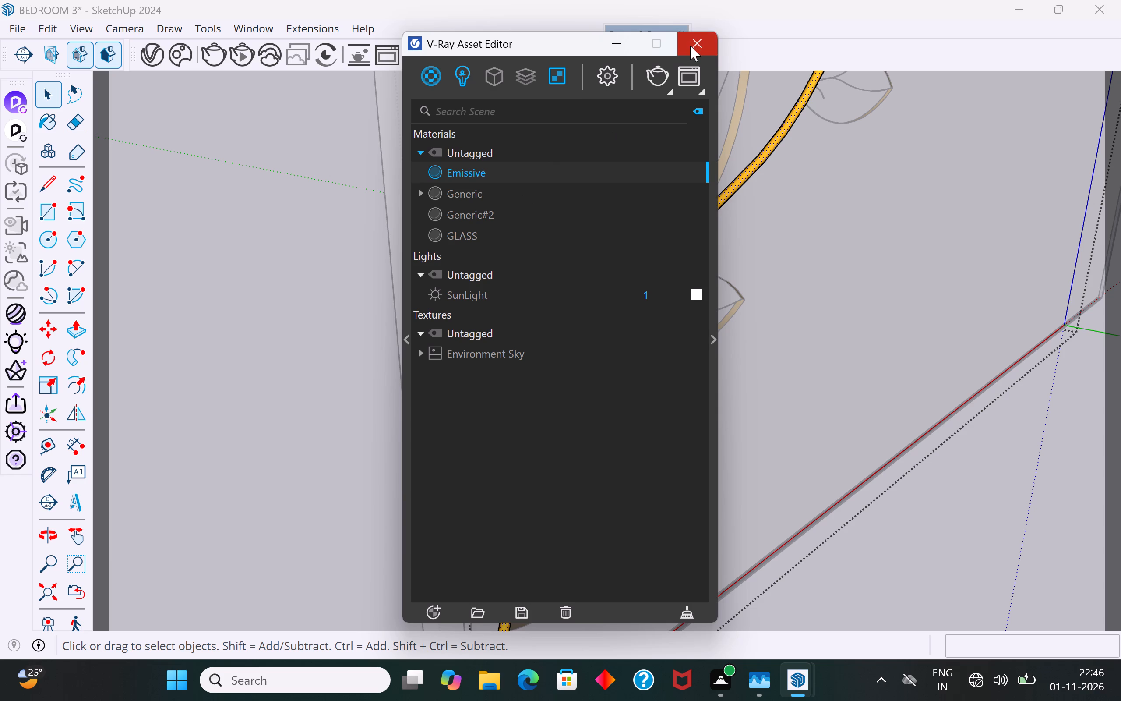
click(690, 46)
click(309, 297)
Select the loose wavy stem strip beside the panel and move it about 65' farther along the red axis.
scroll(292, 452, down, 15)
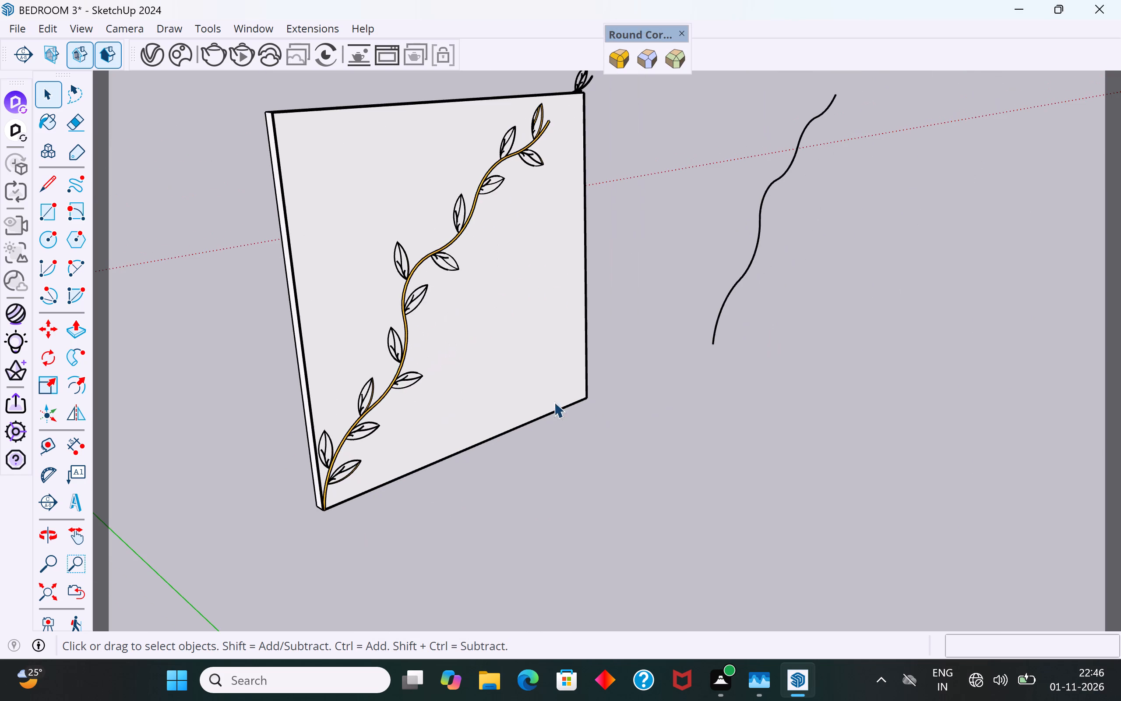
middle_drag(743, 350, 716, 369)
drag(820, 139, 730, 301)
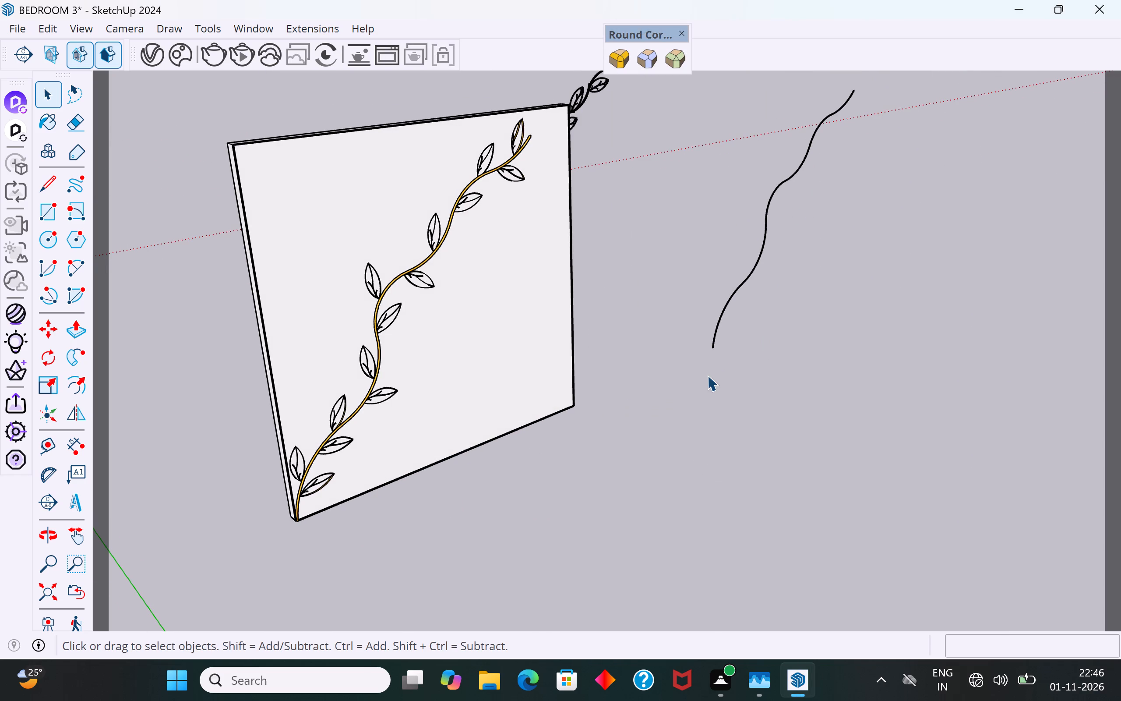
drag(761, 288, 649, 441)
scroll(737, 352, up, 20)
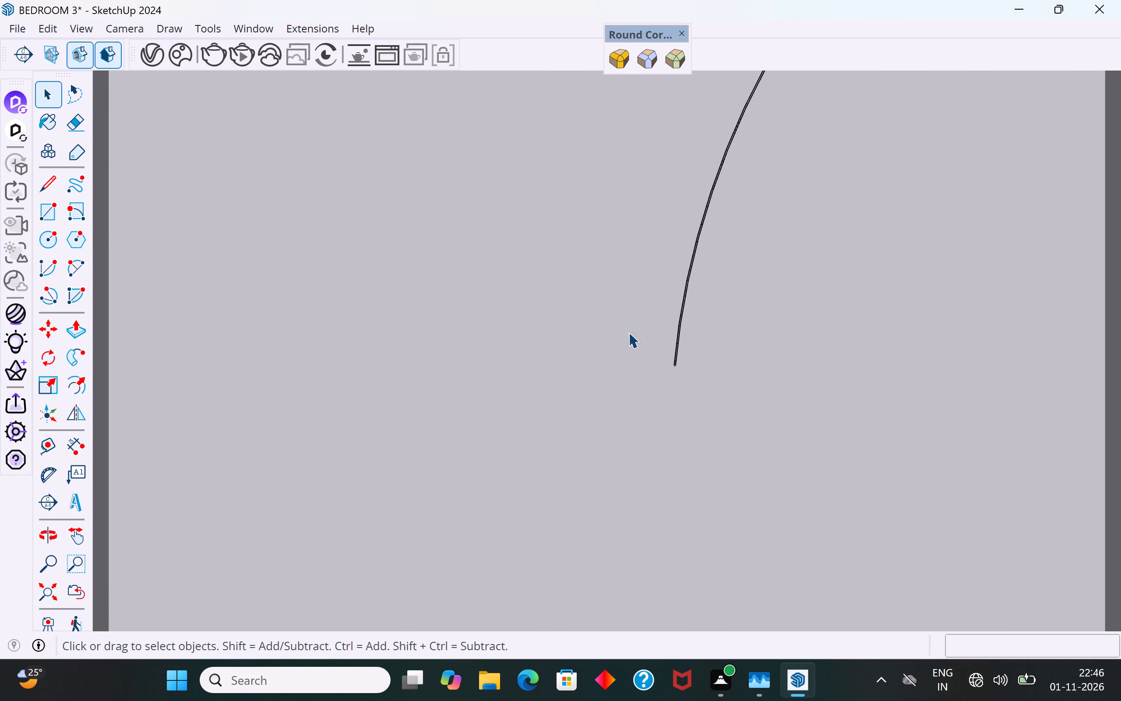
scroll(628, 332, up, 10)
key(m)
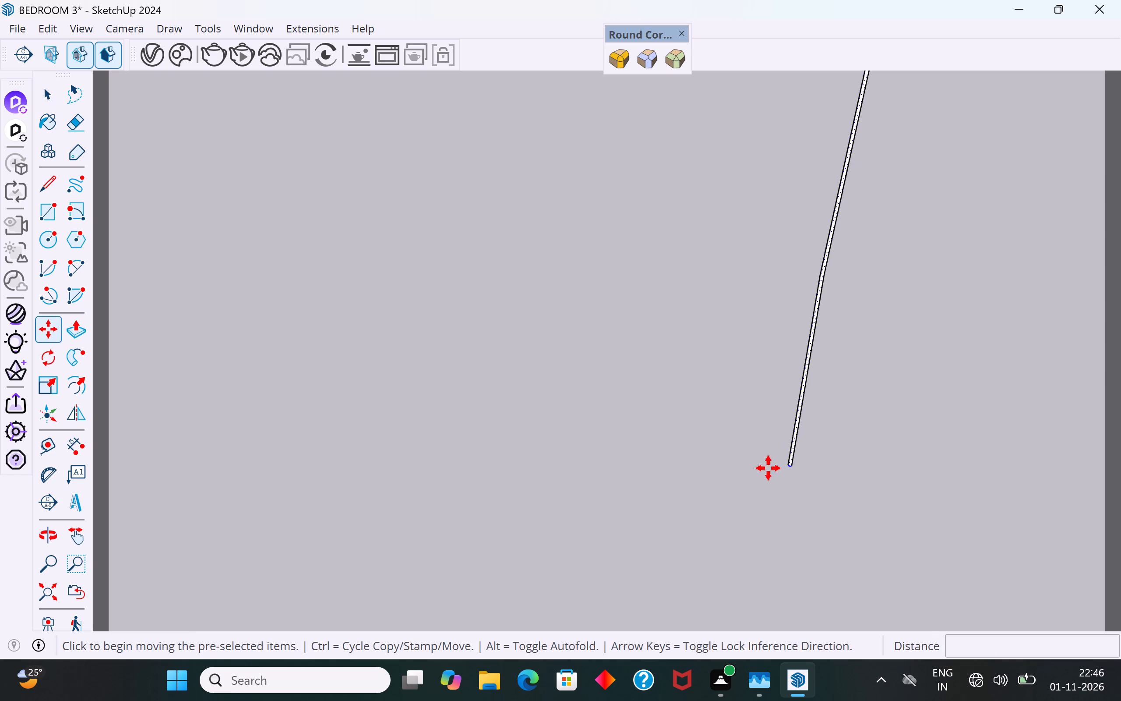
click(787, 469)
scroll(503, 458, down, 20)
scroll(503, 458, down, 3)
scroll(522, 475, up, 1)
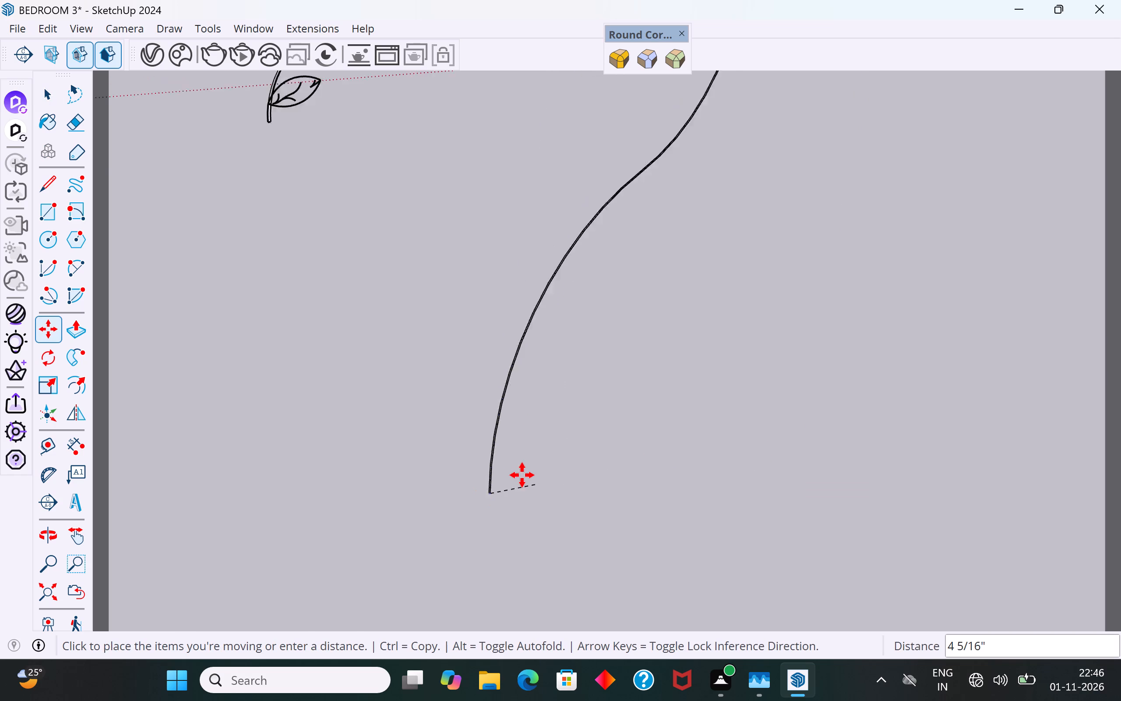
scroll(522, 475, down, 20)
scroll(522, 475, down, 7)
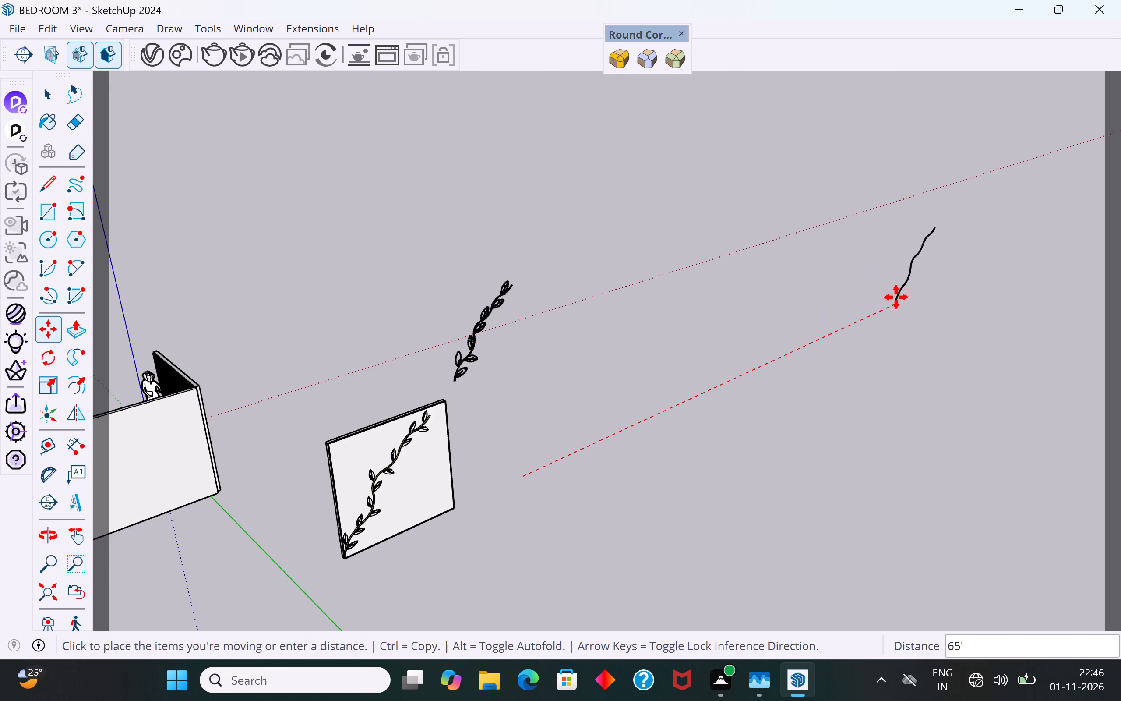
click(899, 296)
click(45, 93)
click(398, 276)
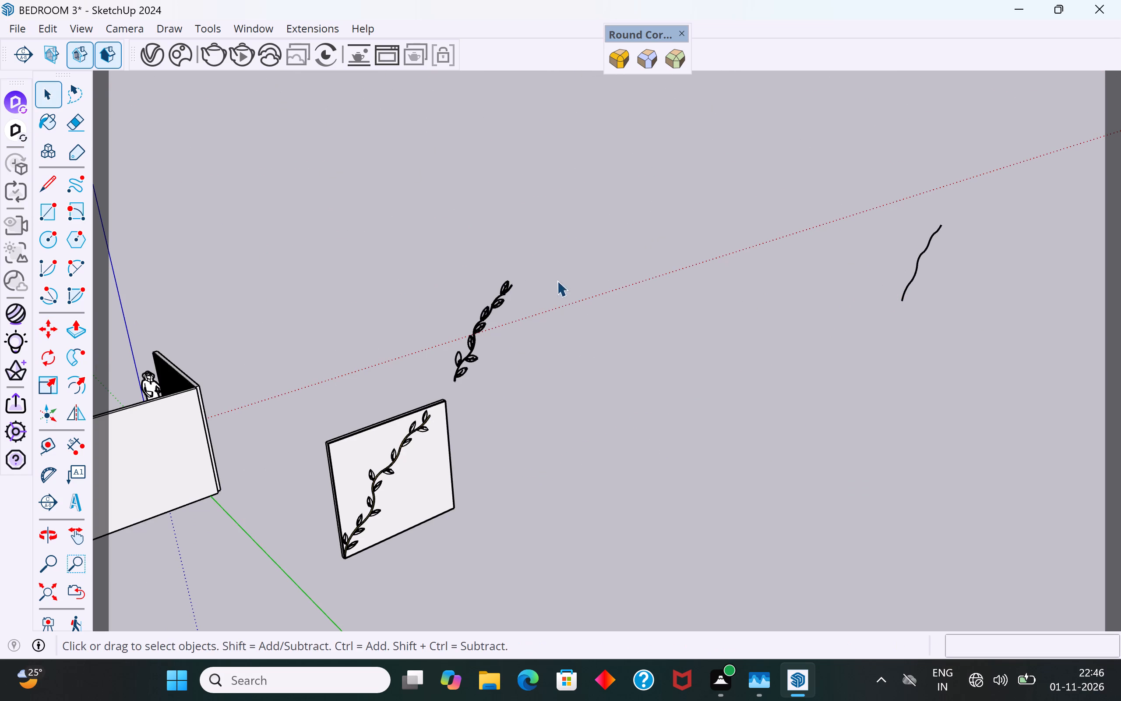
Select the spare leafy branch behind the panel and move it far away, next to the loose wavy strip.
drag(553, 235, 447, 387)
key(m)
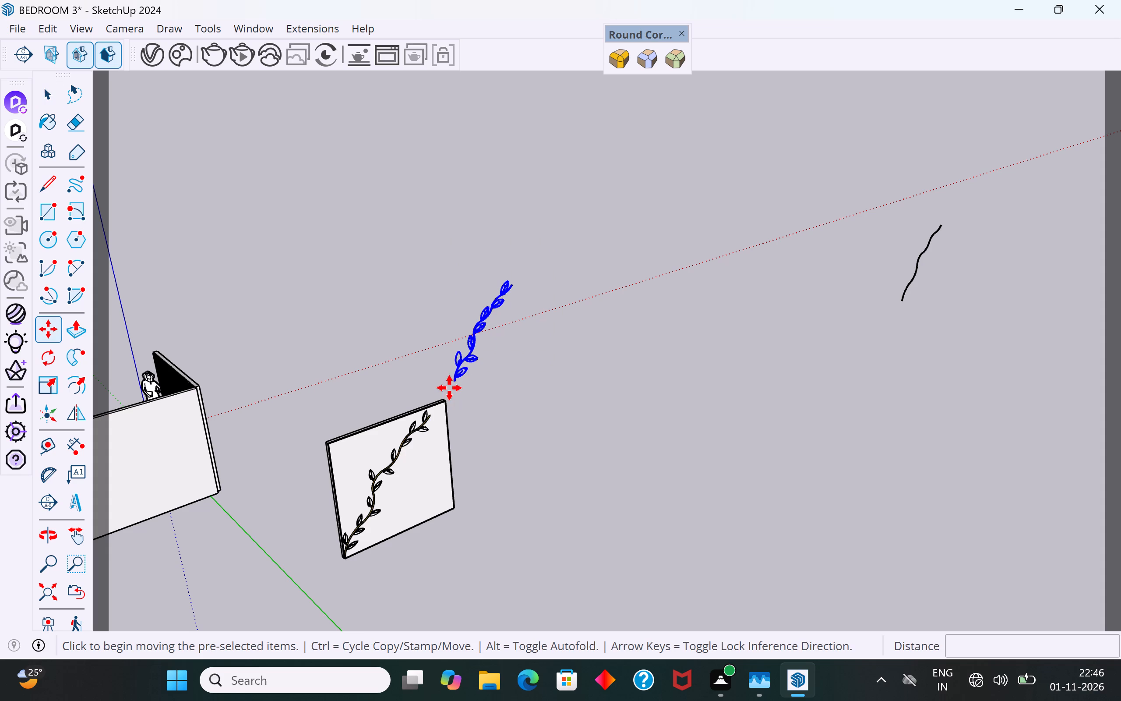
click(457, 382)
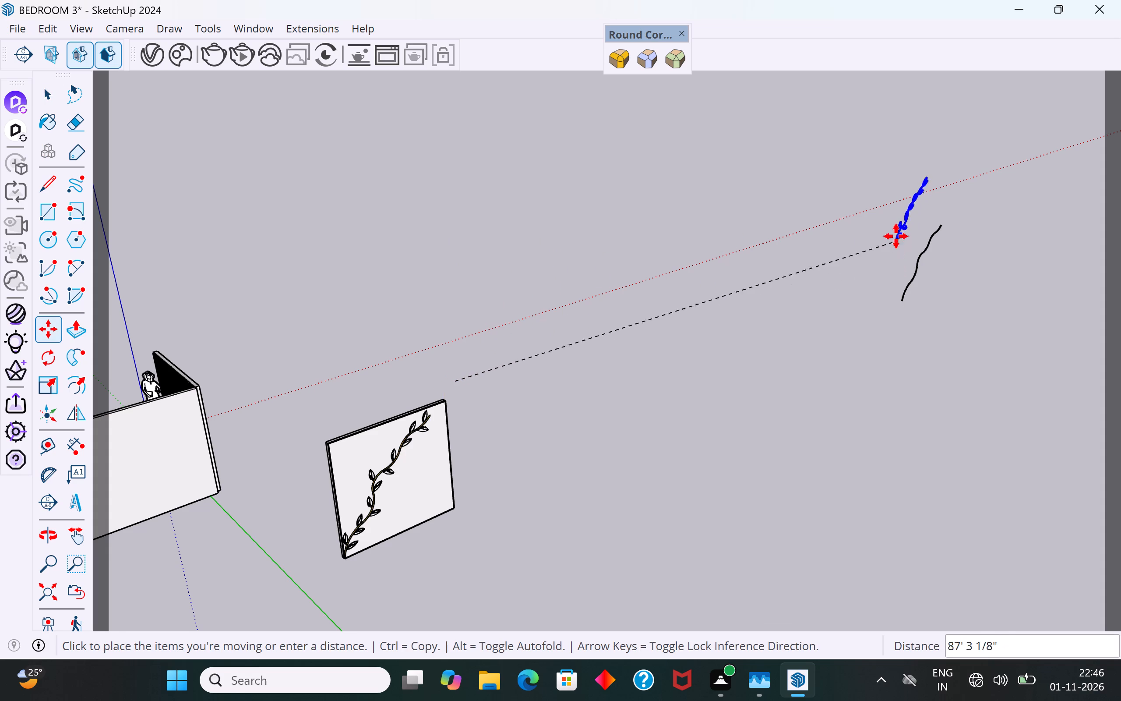
click(914, 213)
click(52, 96)
click(625, 277)
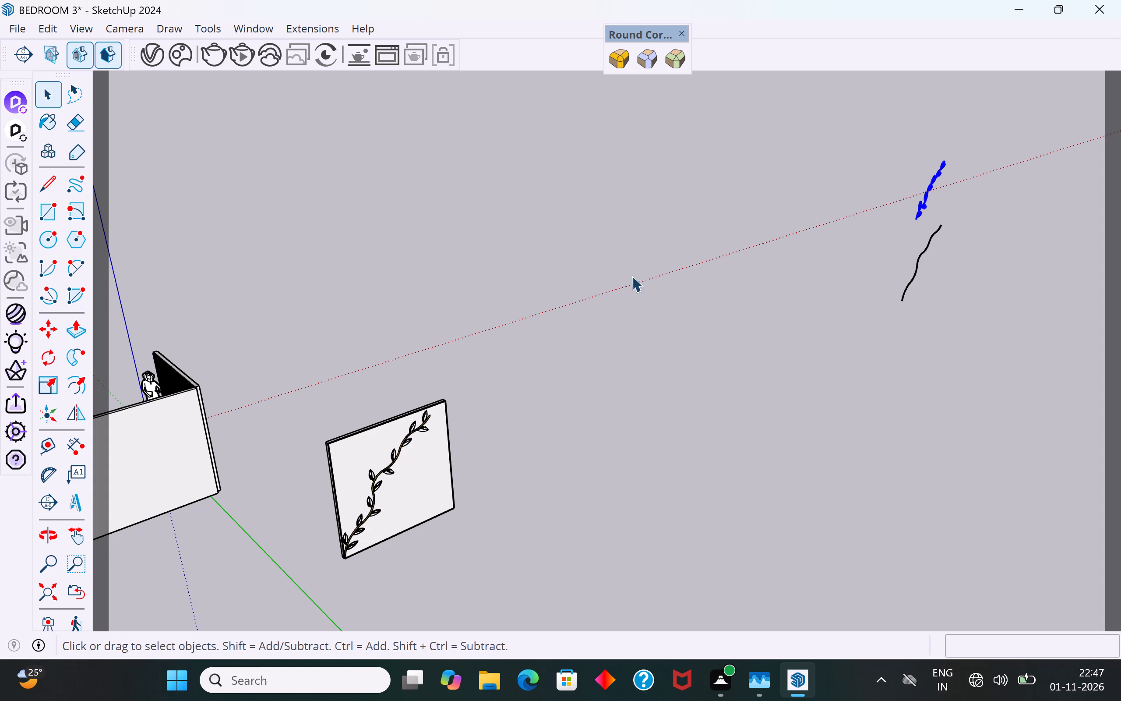
Select the spare single leaf in front of the panel and move it about 52' 8" away.
scroll(748, 236, down, 6)
middle_drag(642, 380, 405, 347)
scroll(409, 346, up, 7)
drag(463, 347, 397, 407)
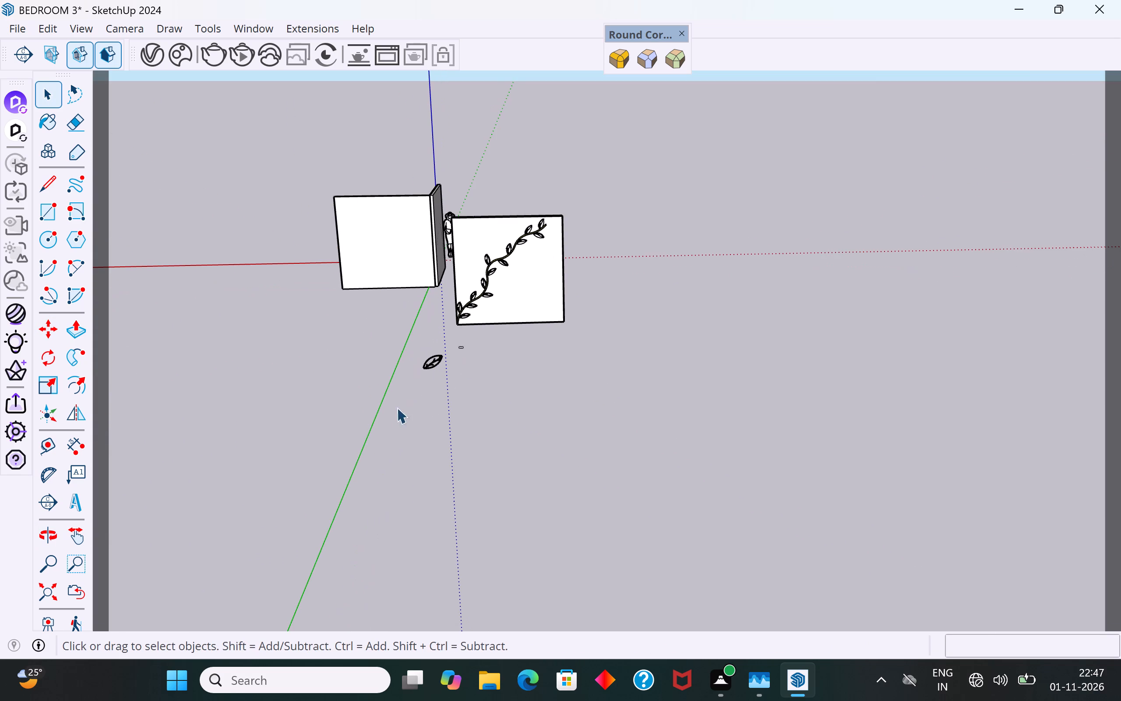
drag(397, 407, 378, 422)
key(m)
click(420, 370)
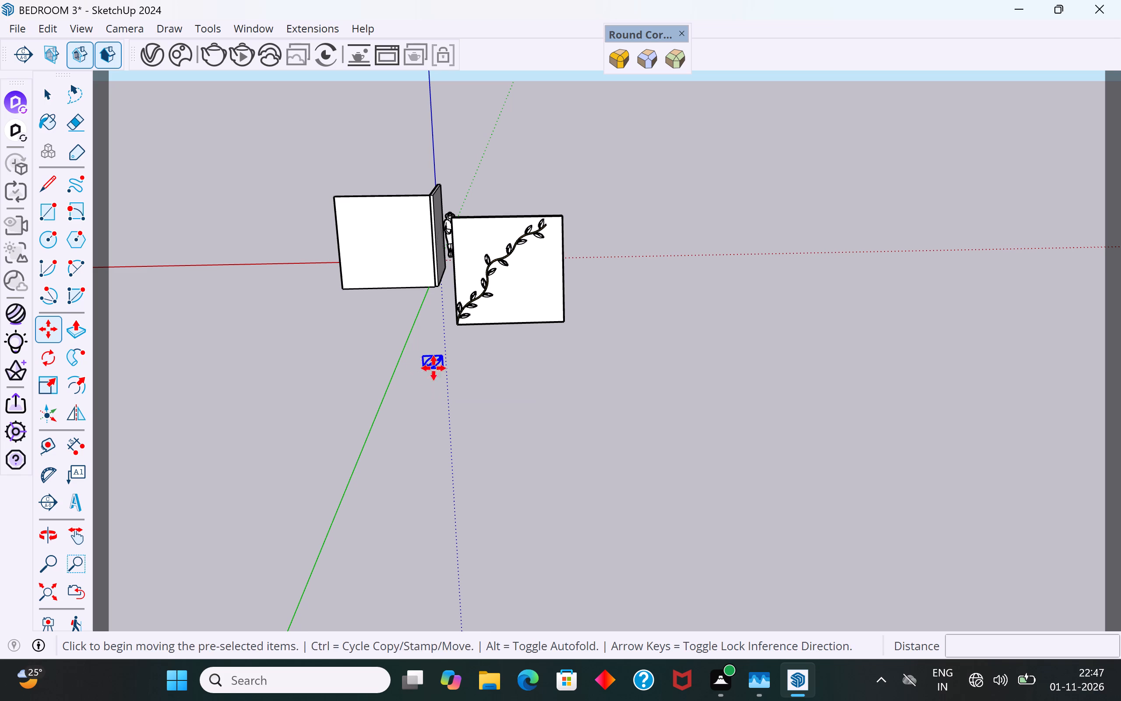
click(1053, 354)
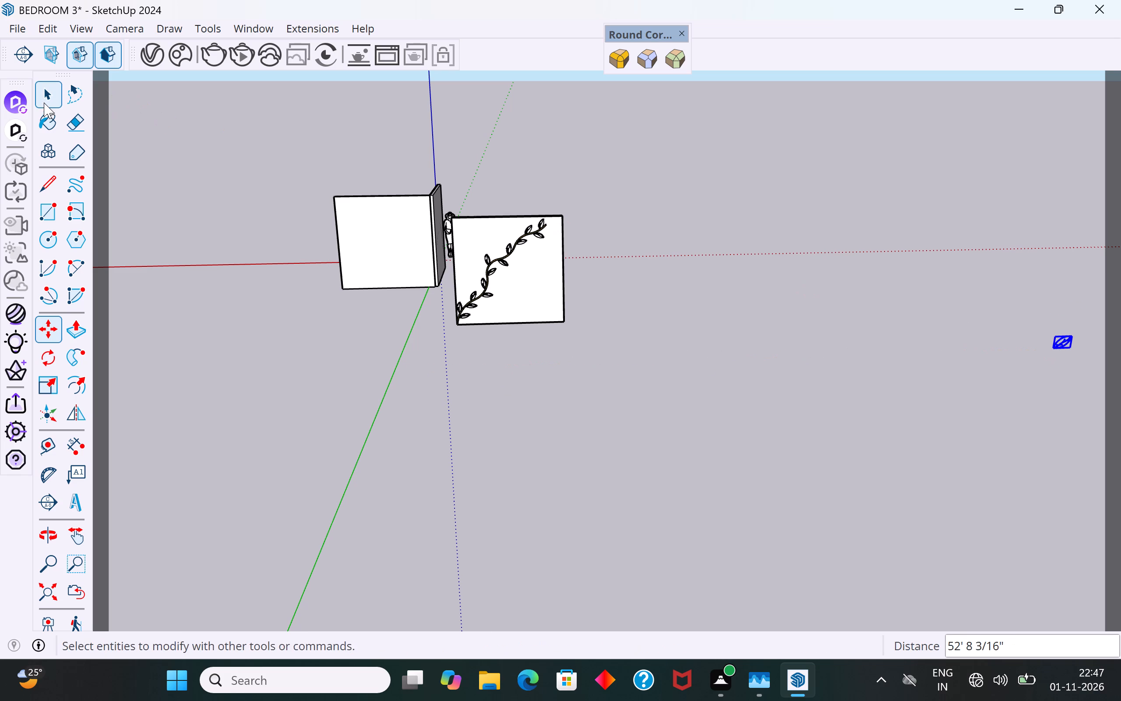
click(39, 96)
click(218, 252)
Frame the panel's front face, run an interactive V-Ray render, and inspect the glowing stem and leaves in the enlarged frame buffer.
scroll(449, 269, up, 10)
middle_drag(543, 220, 582, 169)
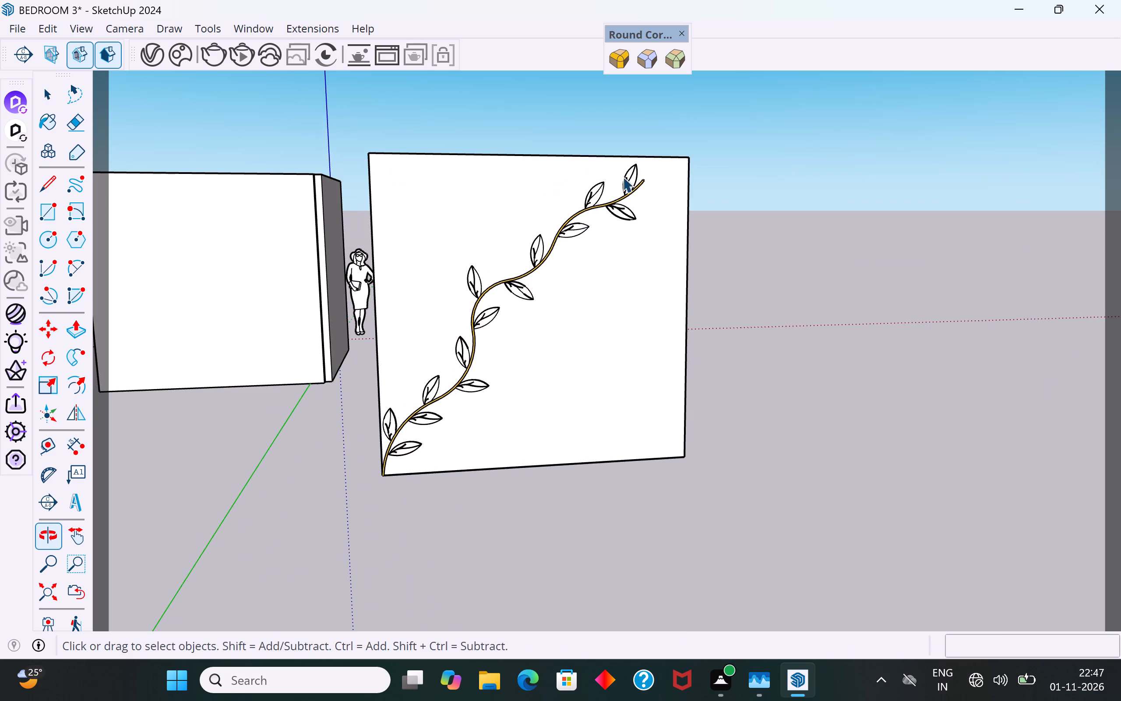
scroll(647, 170, up, 2)
scroll(574, 233, up, 1)
middle_drag(559, 235, 468, 188)
scroll(485, 191, up, 1)
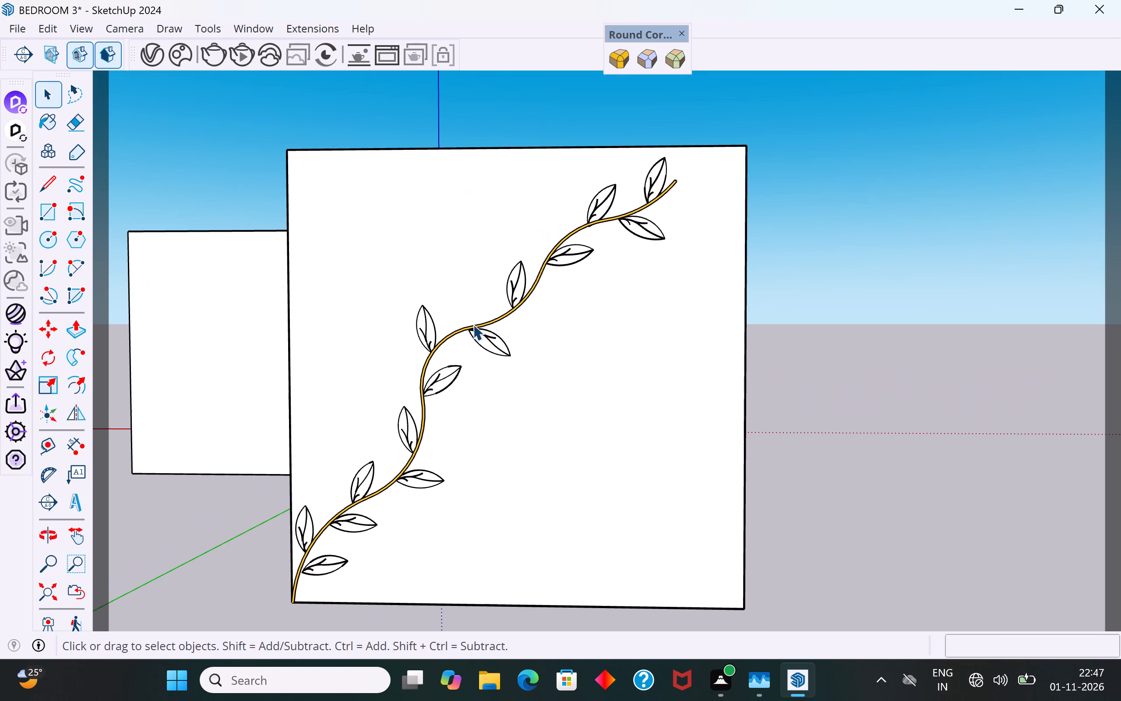
middle_drag(413, 428, 414, 407)
scroll(413, 428, up, 1)
scroll(445, 440, down, 2)
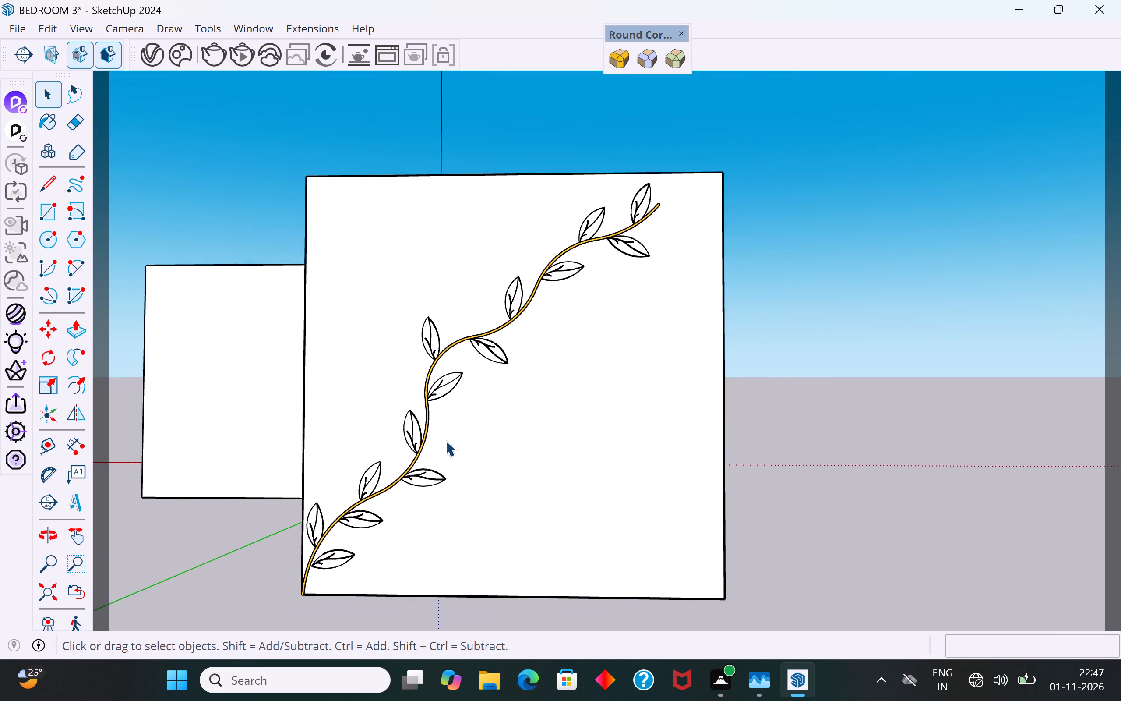
scroll(425, 516, up, 2)
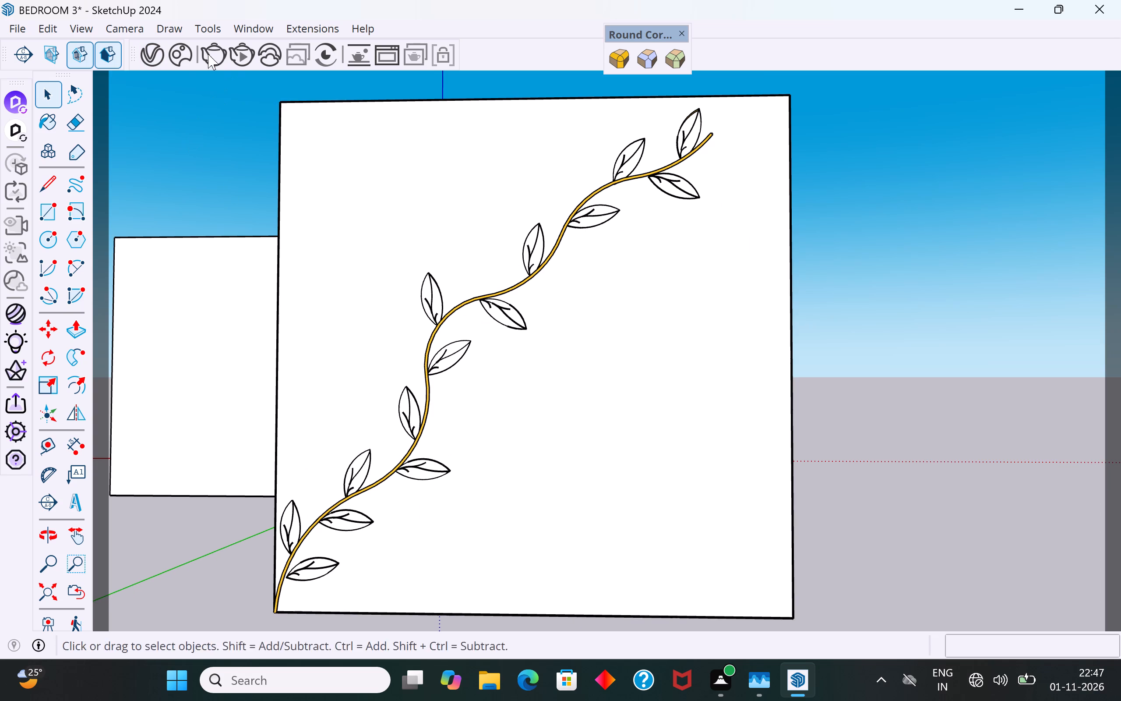
click(238, 55)
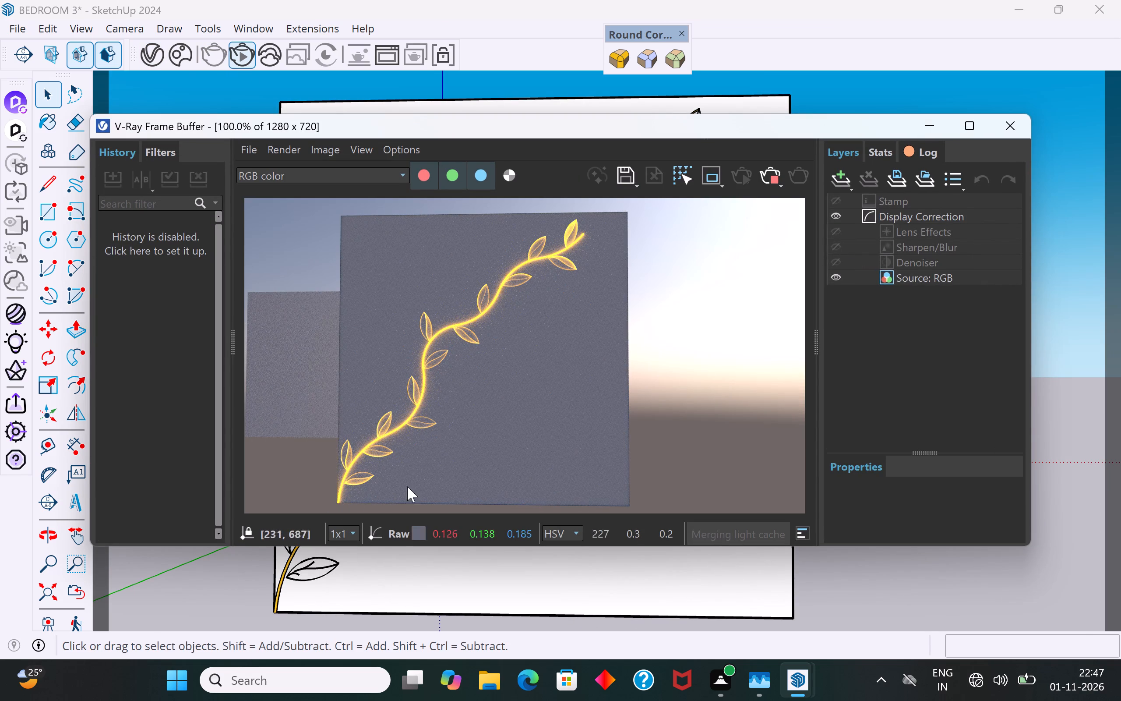
click(969, 131)
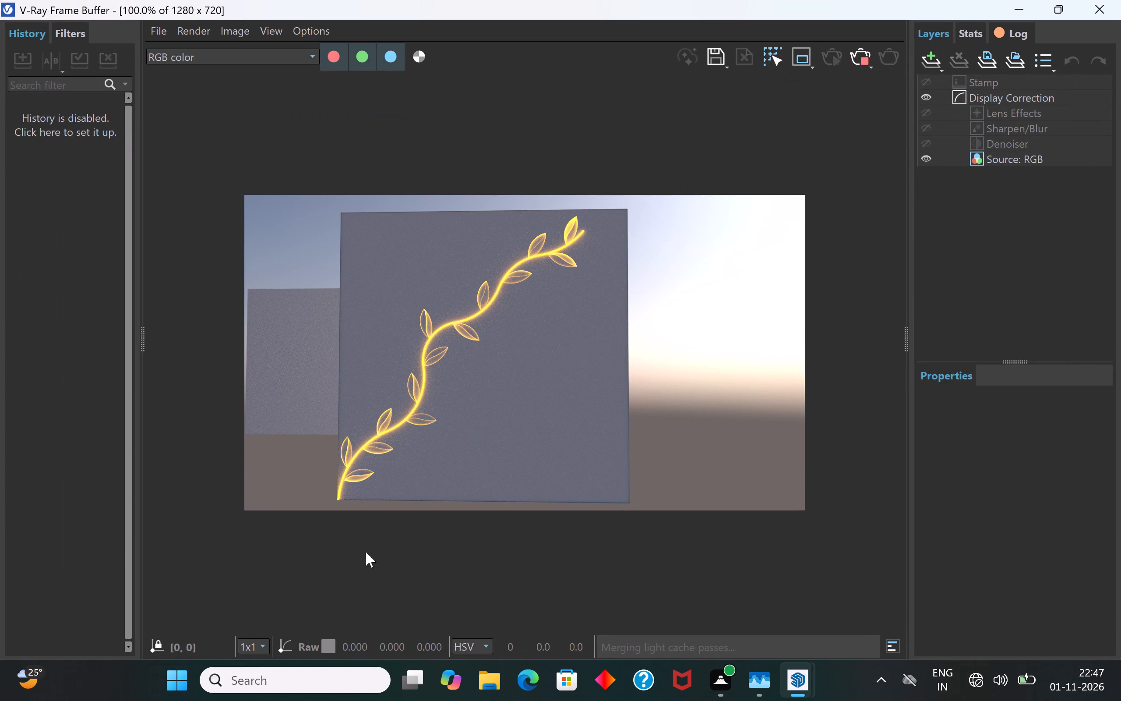
scroll(345, 513, up, 1)
scroll(345, 513, down, 1)
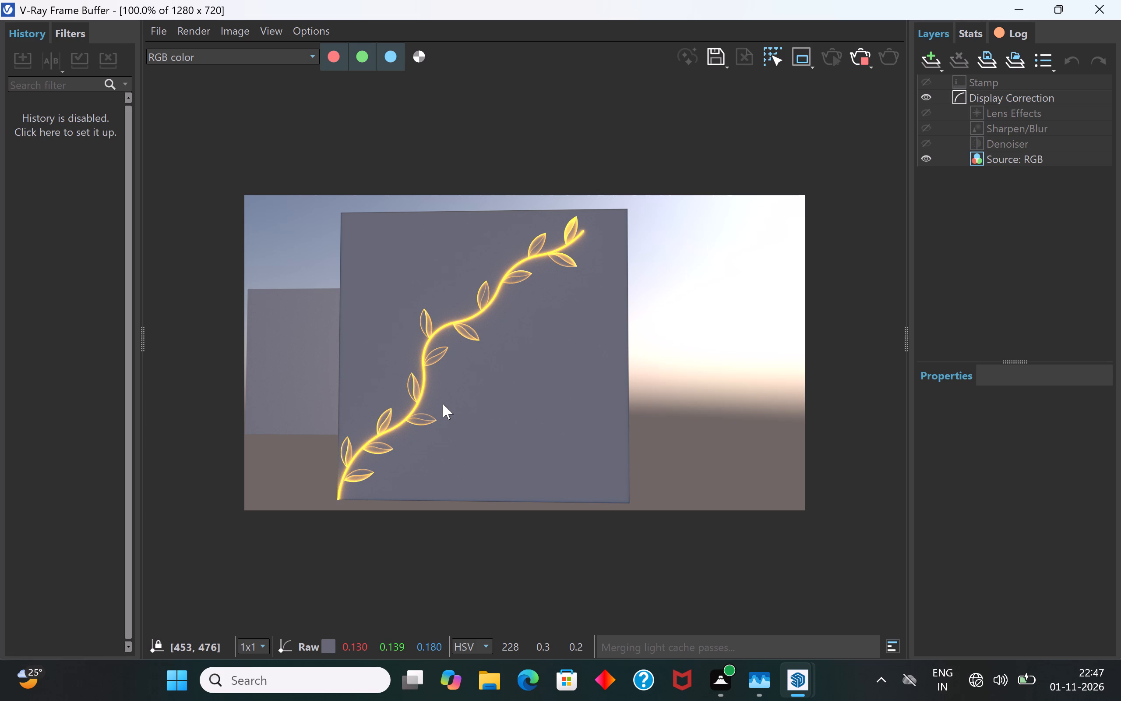
Close the V-Ray frame buffer and select the front face of the leaf-patterned panel in the model.
click(1113, 4)
click(671, 395)
middle_drag(515, 404, 596, 434)
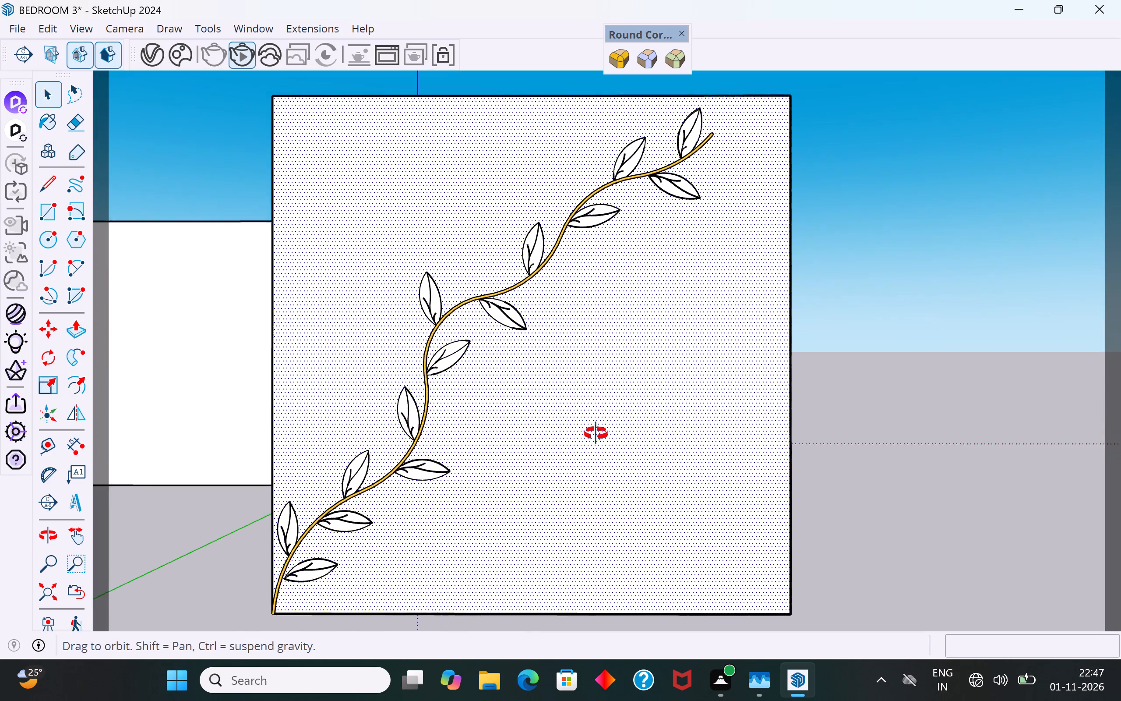
middle_drag(596, 434, 873, 426)
scroll(540, 339, down, 6)
middle_drag(540, 339, 494, 474)
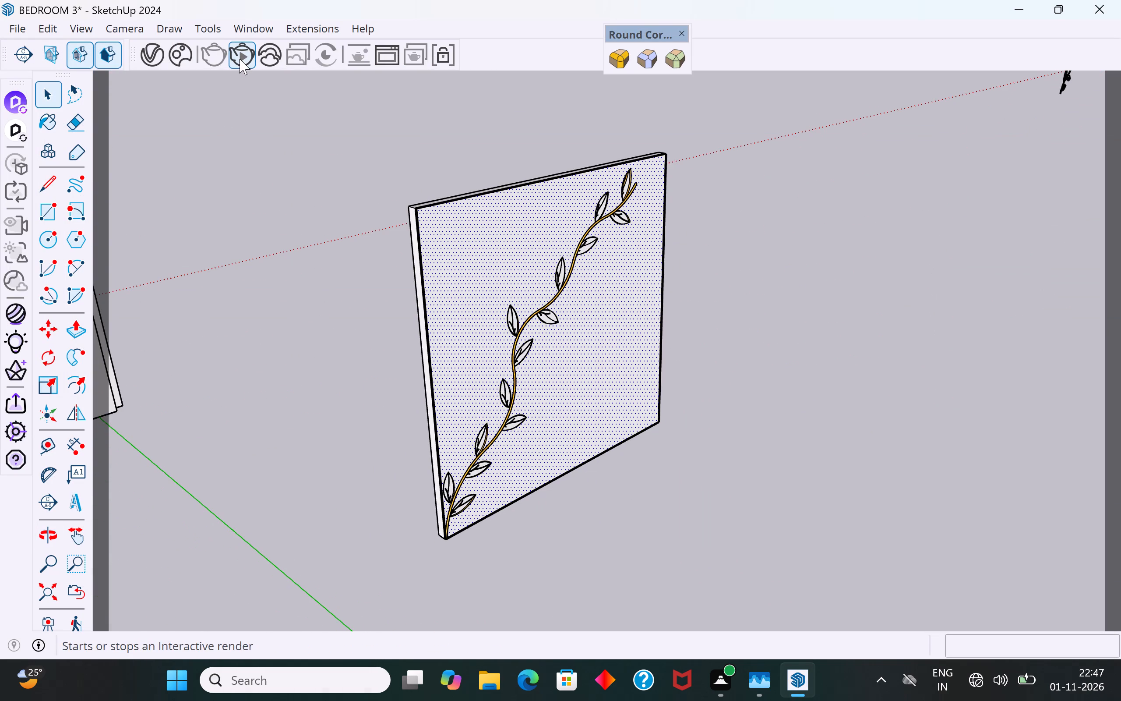
Create a new Generic material in the V-Ray Asset Editor.
click(148, 55)
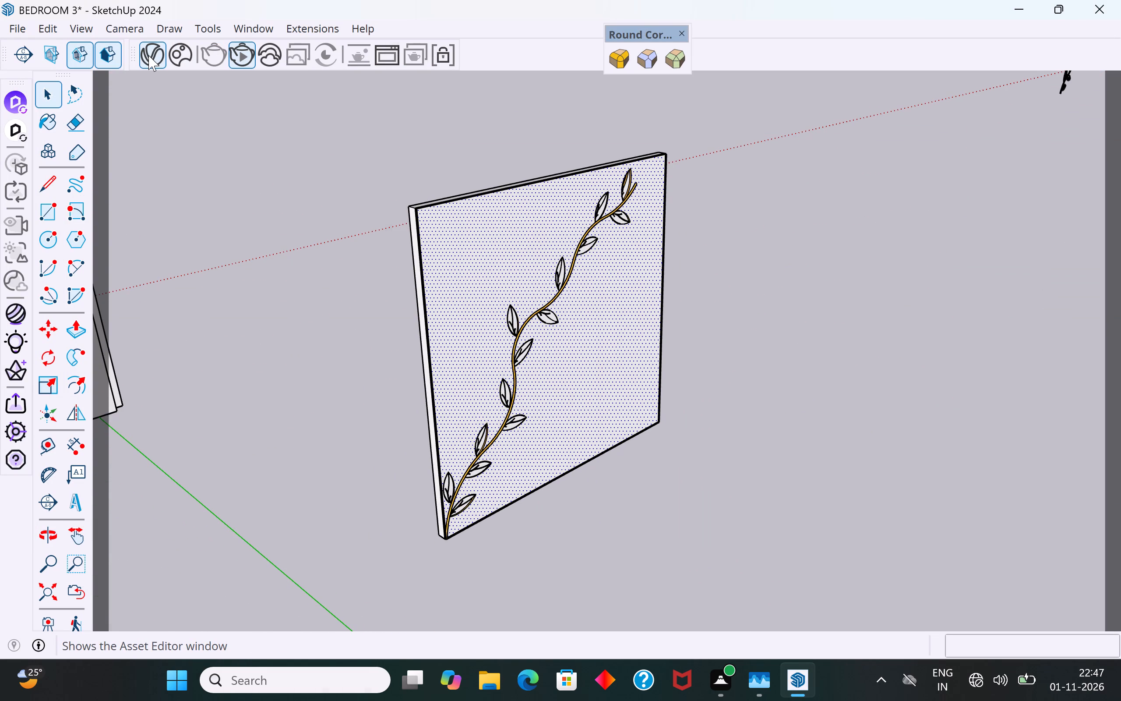
click(428, 79)
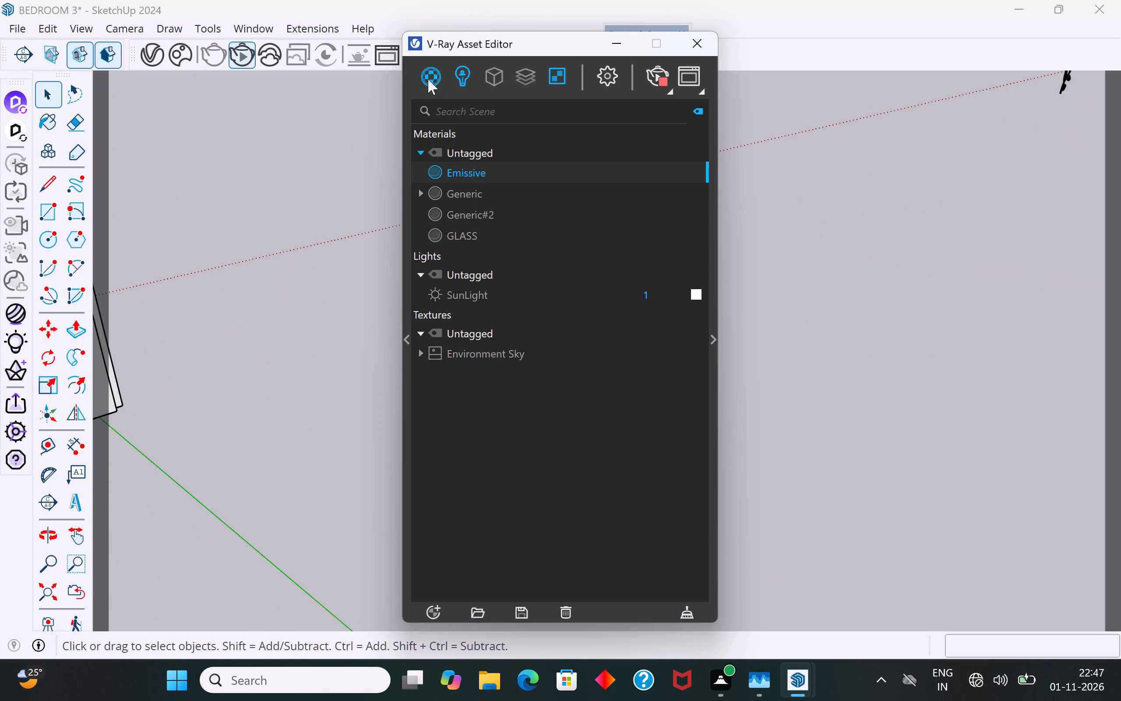
right_click(428, 79)
click(484, 113)
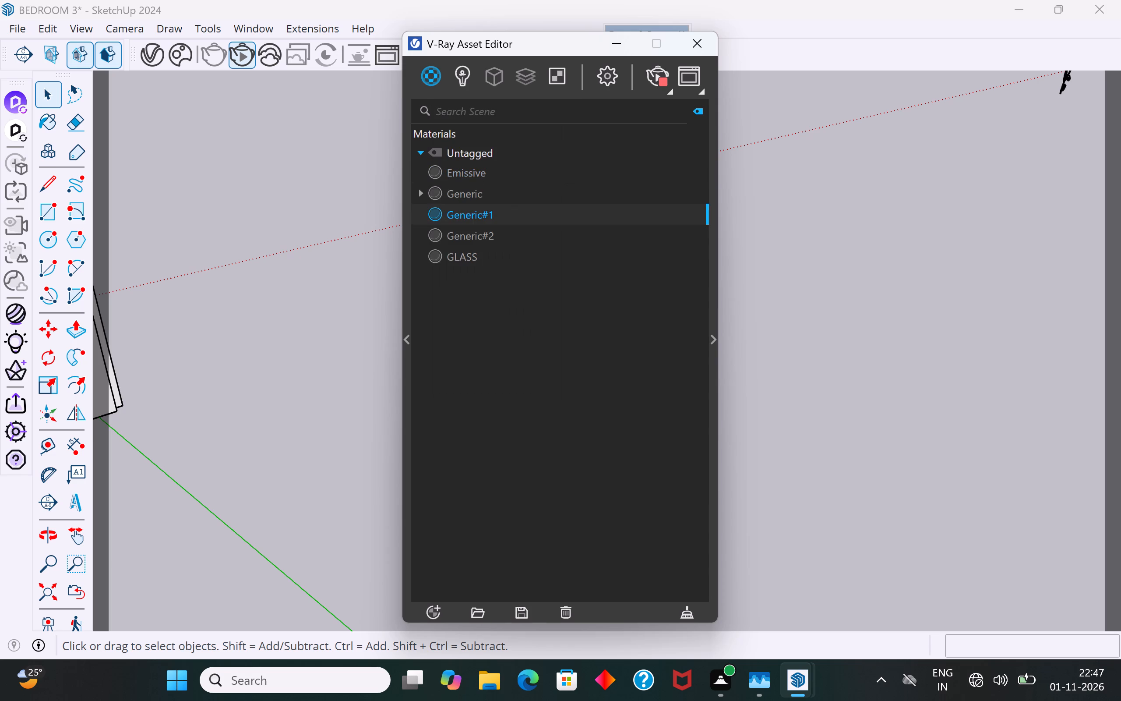
Rename the new Generic#1 material as wall texture.
right_click(508, 219)
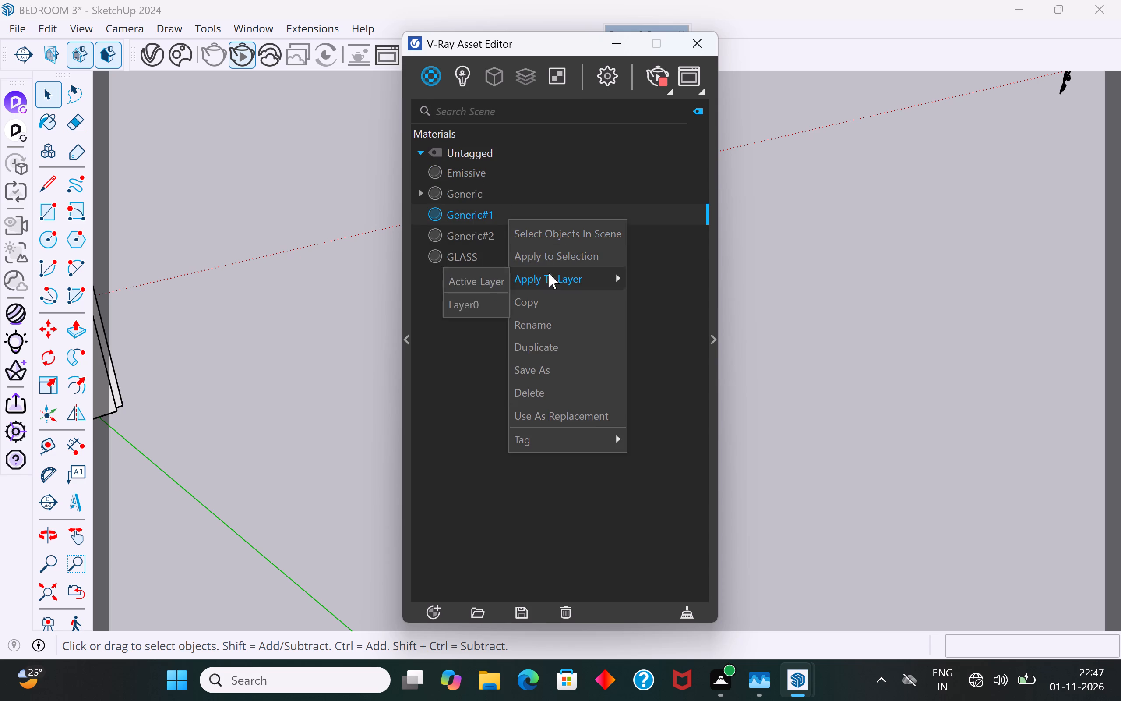
click(553, 323)
key(BackSpace)
key(BackSpace)
key(BackSpace)
key(BackSpace)
key(BackSpace)
key(BackSpace)
key(BackSpace)
key(BackSpace)
key(BackSpace)
key(BackSpace)
key(BackSpace)
key(BackSpace)
key(BackSpace)
key(BackSpace)
key(BackSpace)
key(BackSpace)
key(BackSpace)
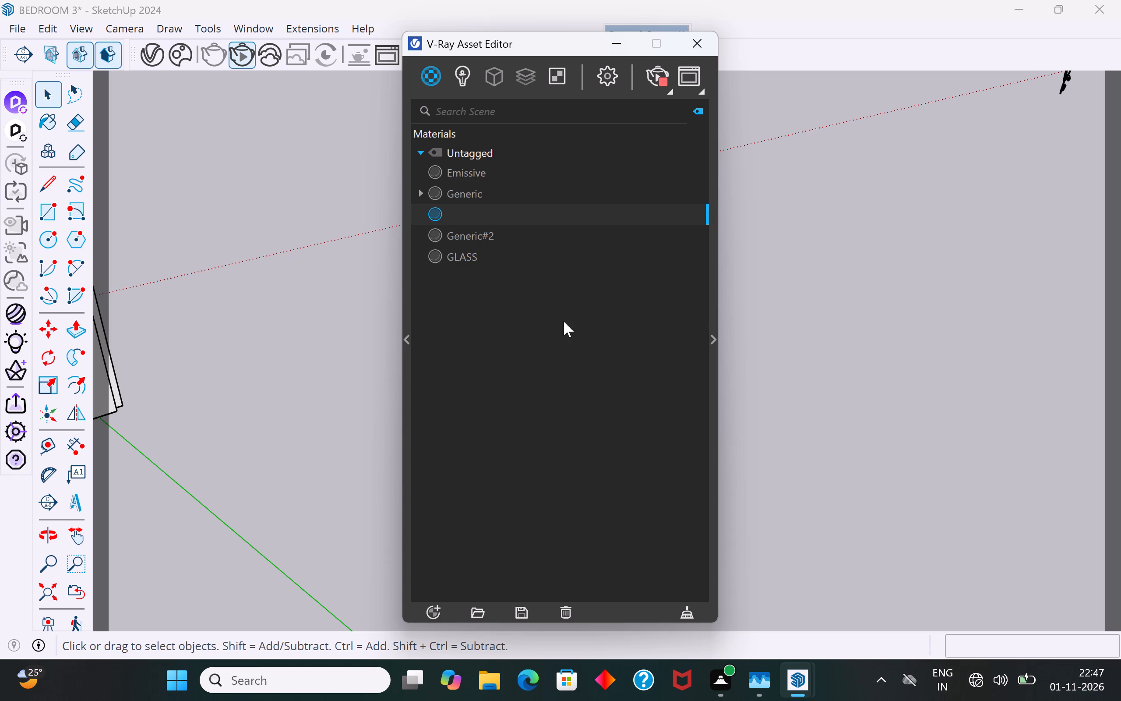
text(ma)
key(BackSpace)
key(BackSpace)
text(wall r)
key(BackSpace)
text(texture)
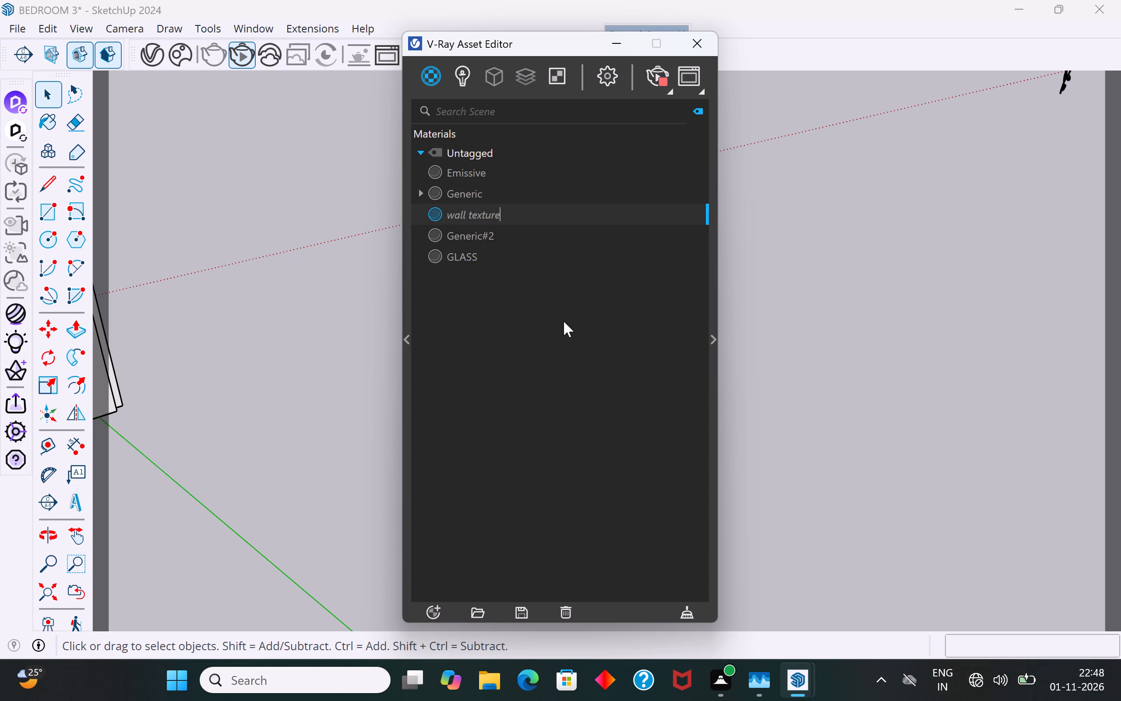
click(564, 321)
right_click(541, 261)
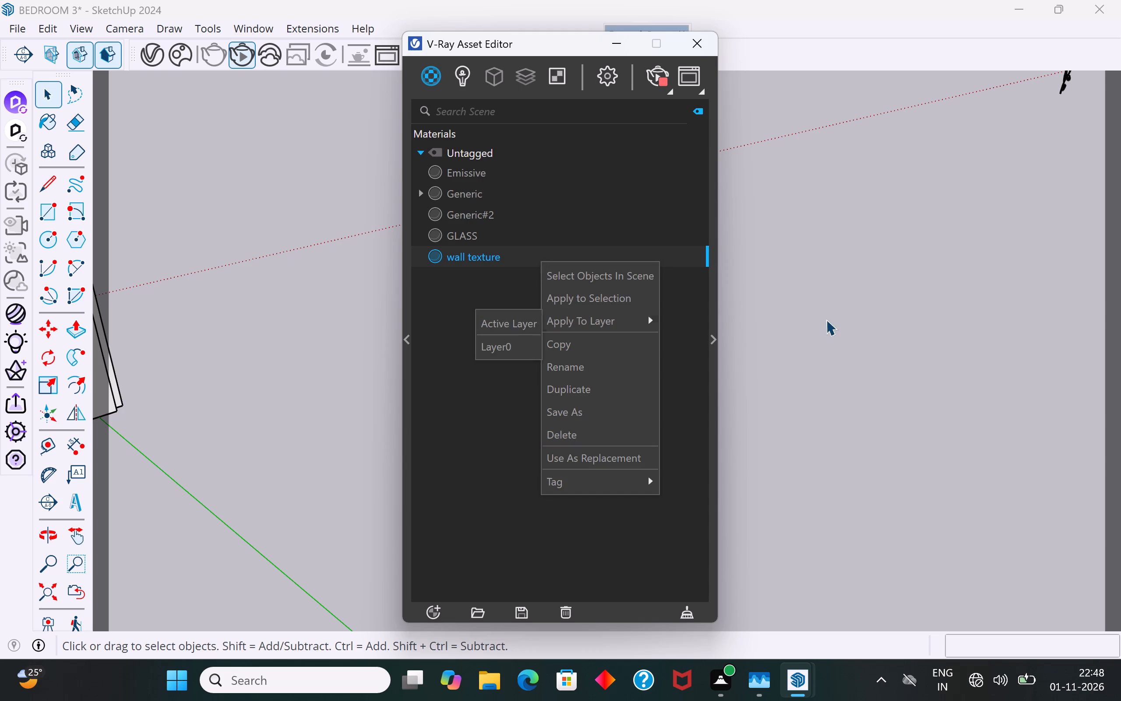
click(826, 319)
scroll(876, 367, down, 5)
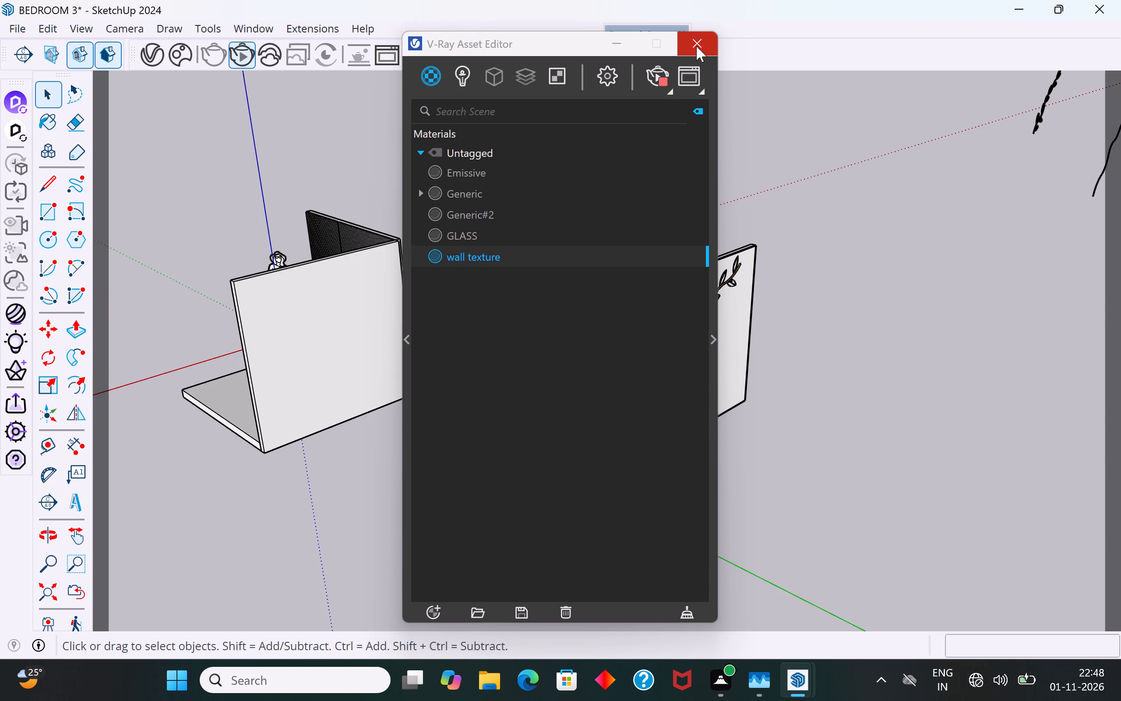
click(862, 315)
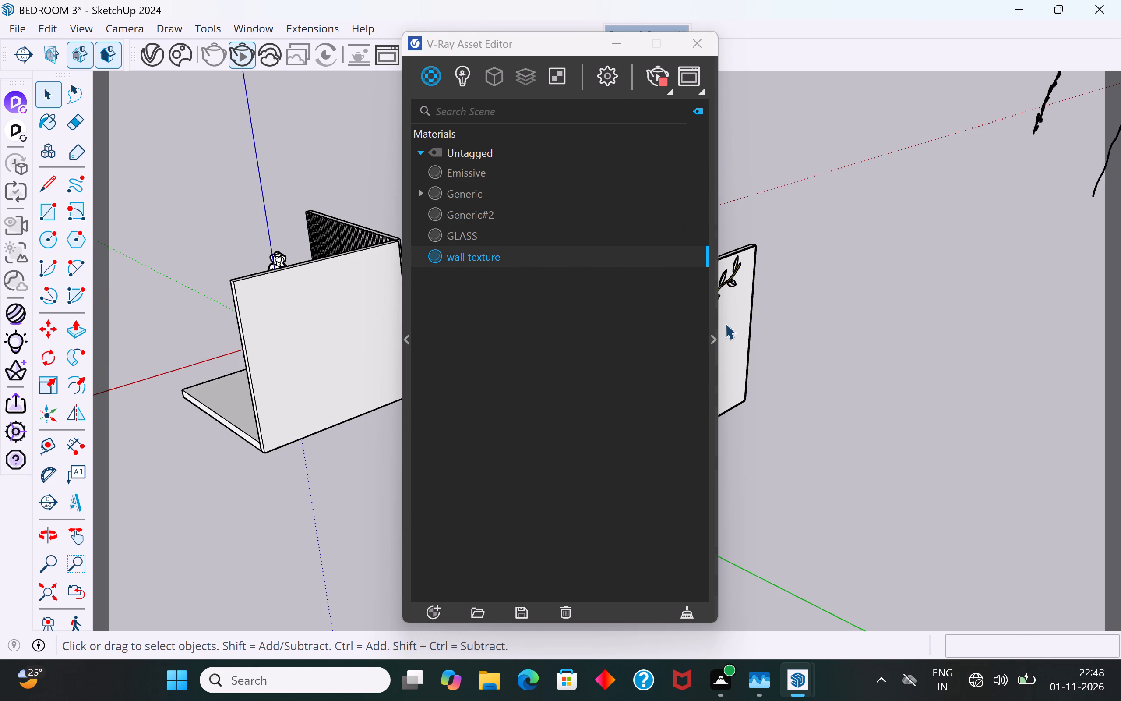
Assign the FLOOR IMAGE 1 picture from the sketch up reference folder as a bitmap on the wall texture material's diffuse color.
click(716, 340)
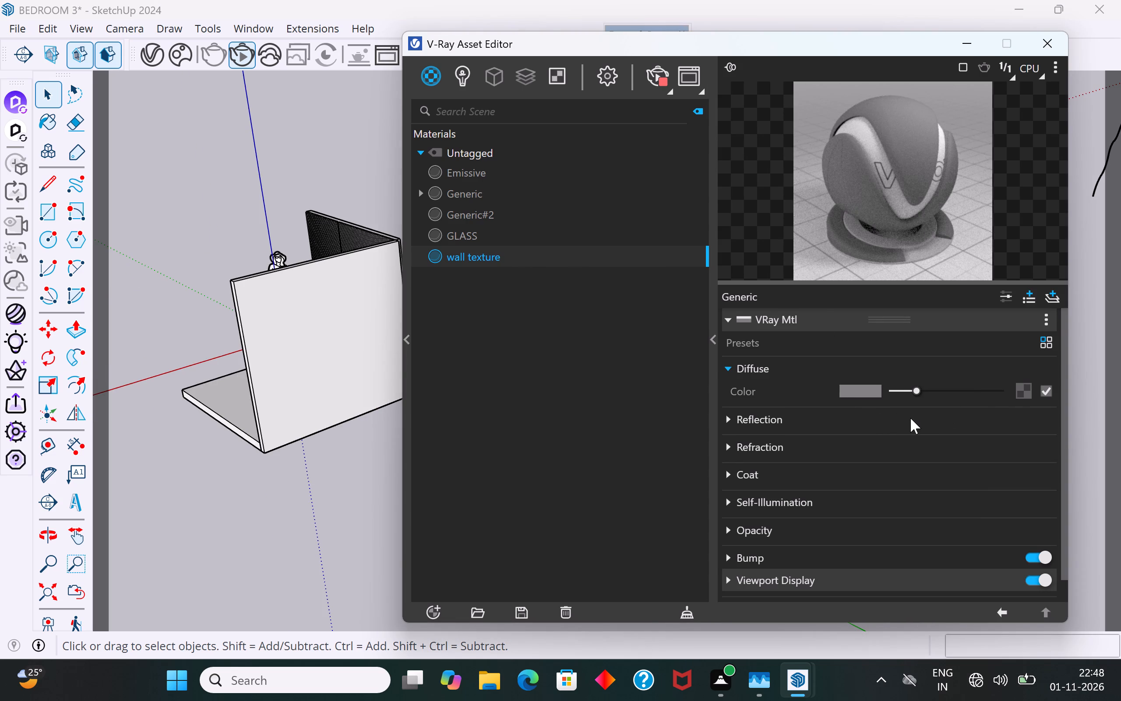
scroll(910, 418, down, 1)
scroll(1011, 405, up, 4)
click(1026, 394)
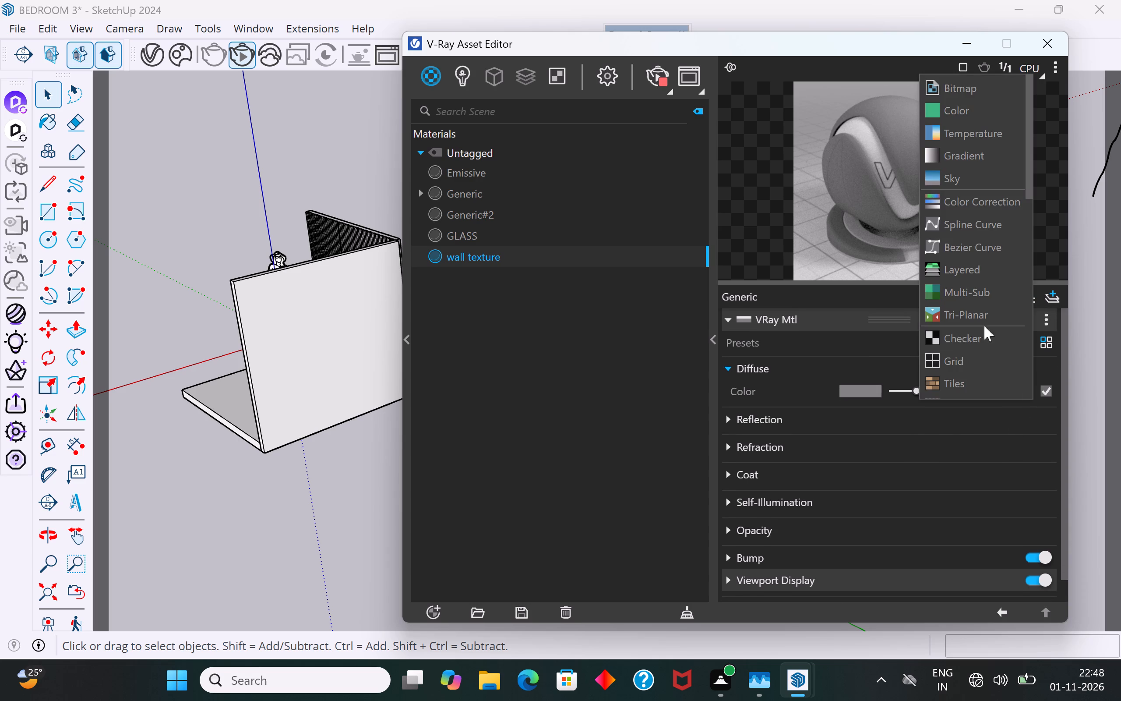
click(975, 92)
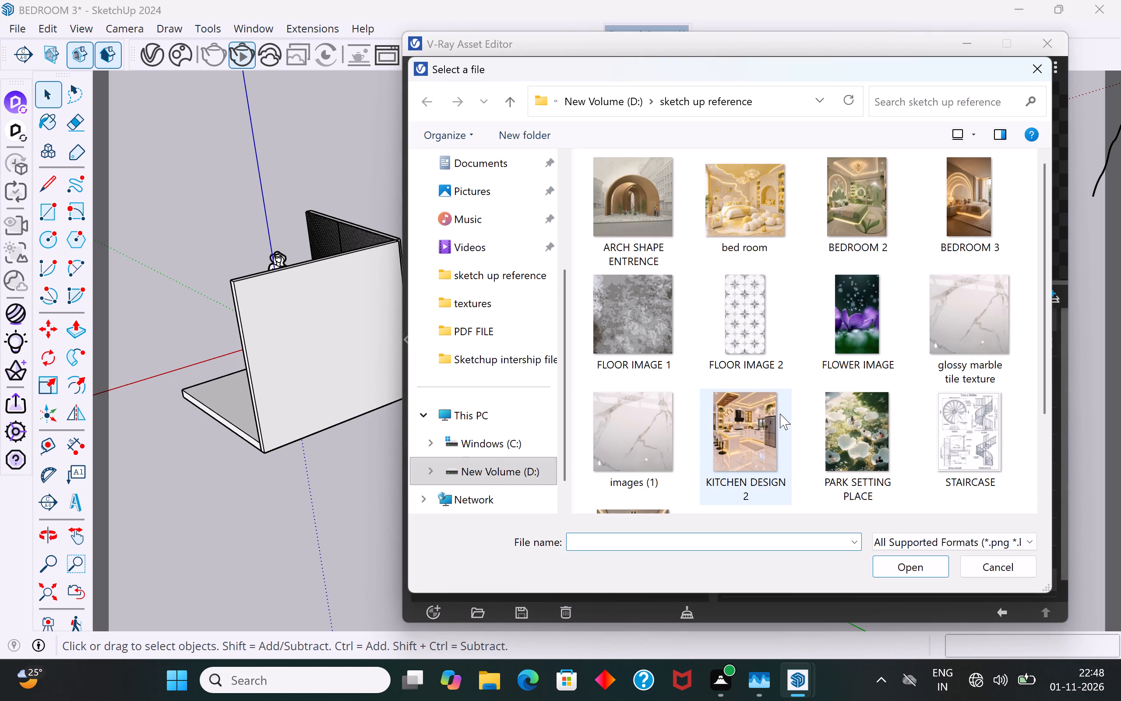
scroll(780, 414, down, 1)
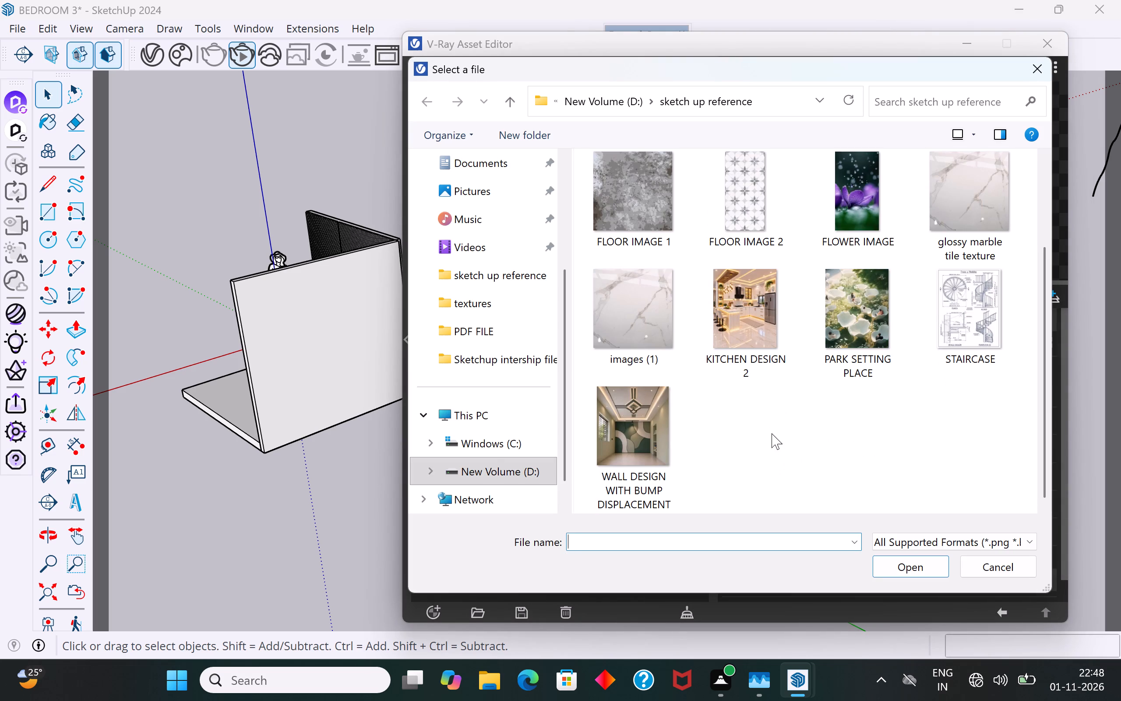
scroll(762, 418, up, 3)
click(634, 304)
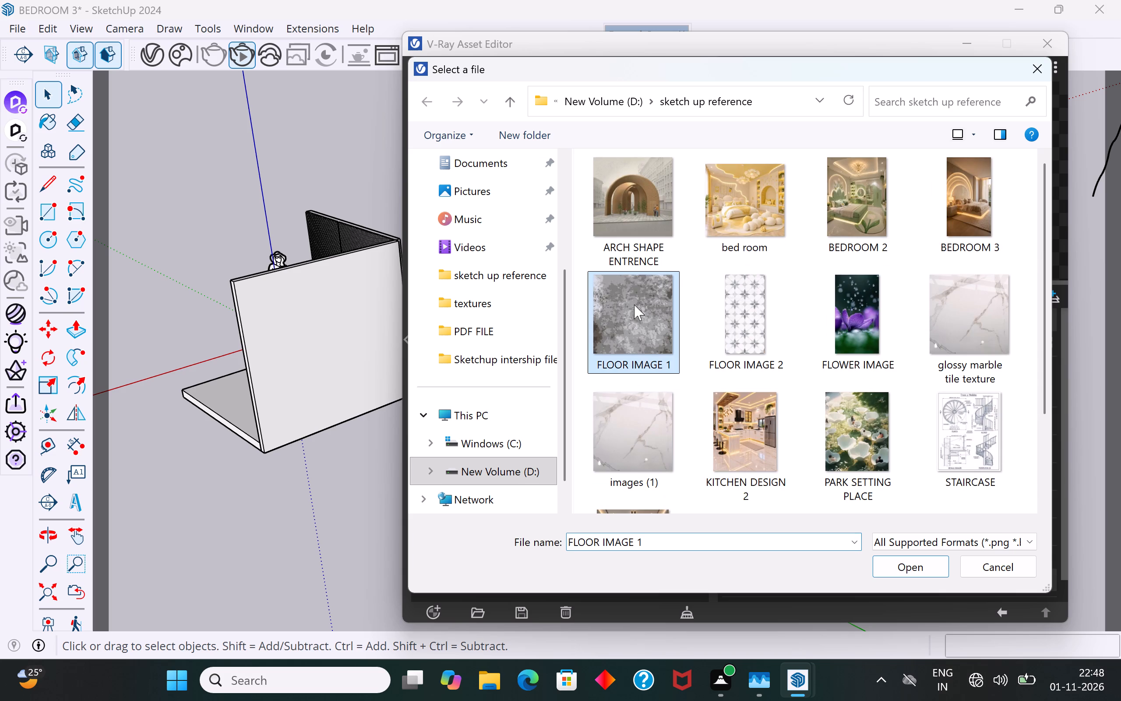
click(934, 566)
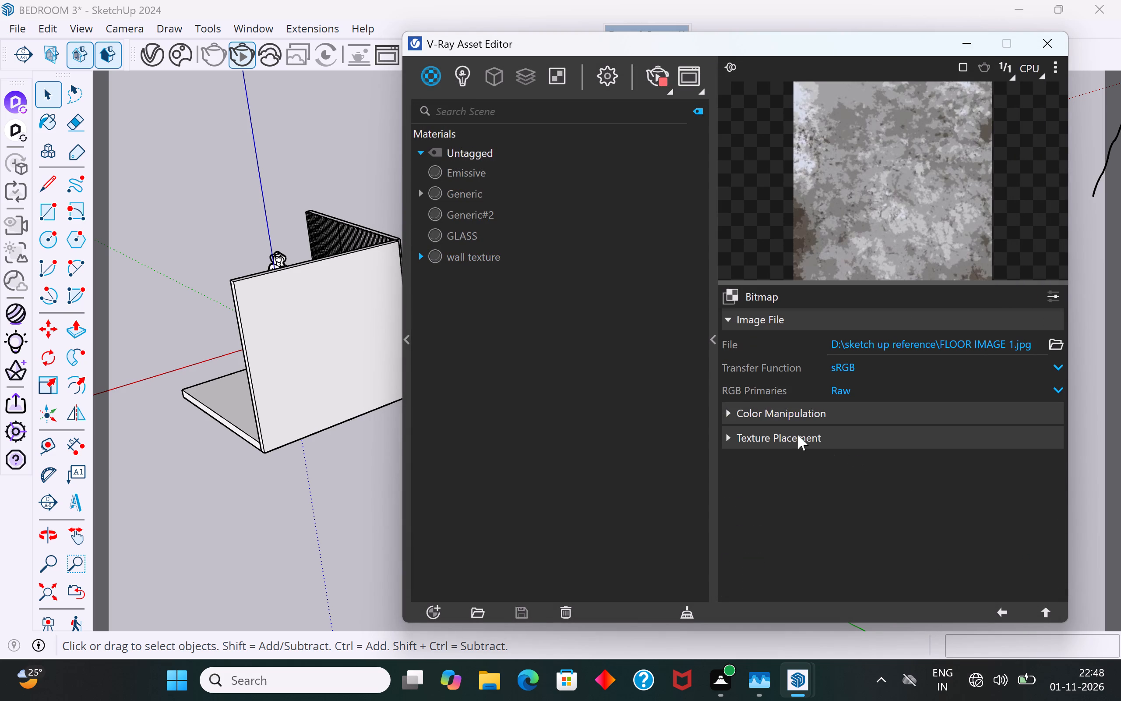
click(1048, 300)
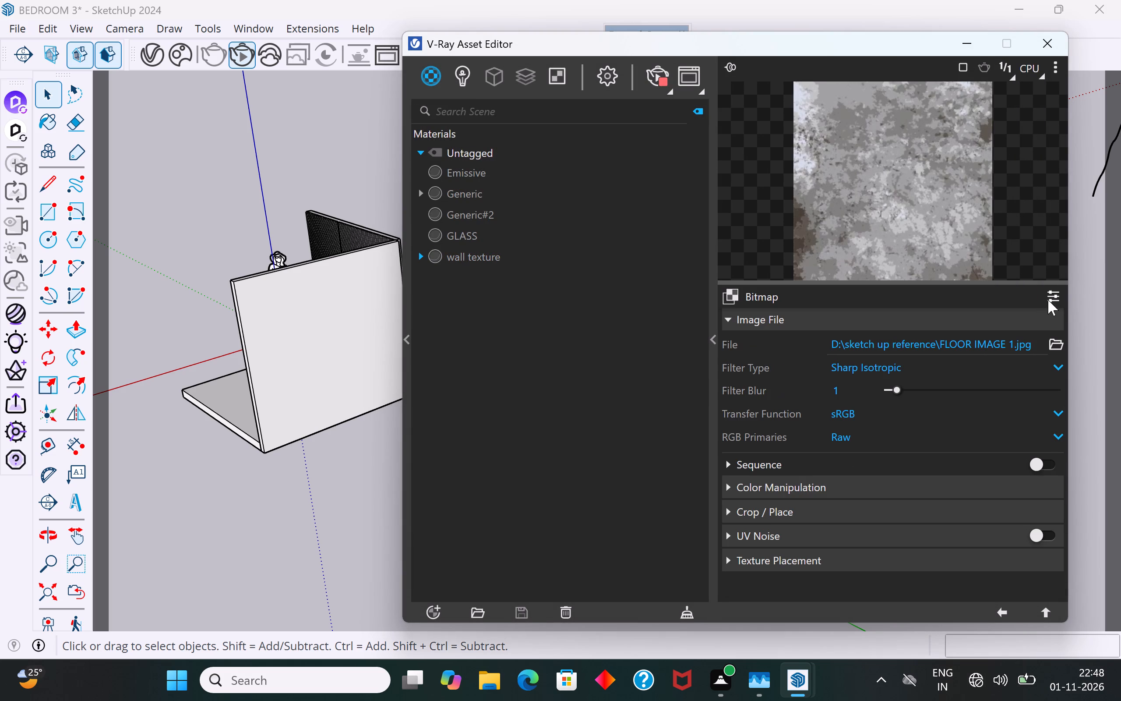
click(1006, 612)
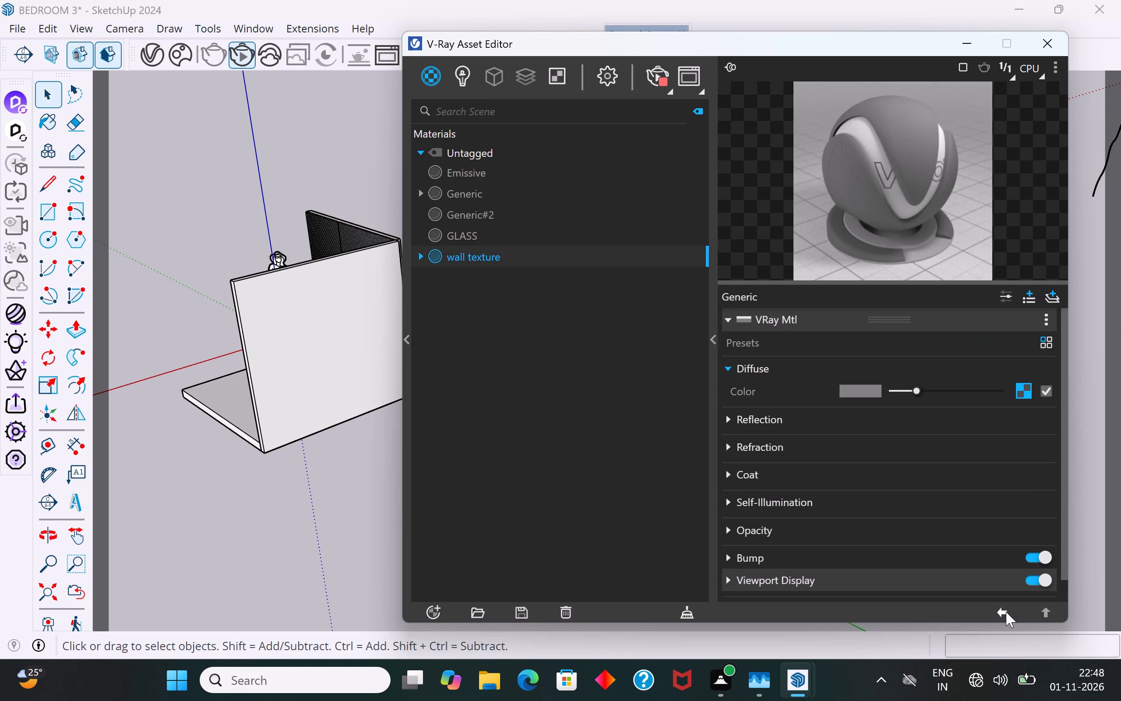
Assign the STONE WALL picture from the D: drive's bump texture folder as a bitmap on the wall texture material's bump amount.
scroll(857, 507, down, 4)
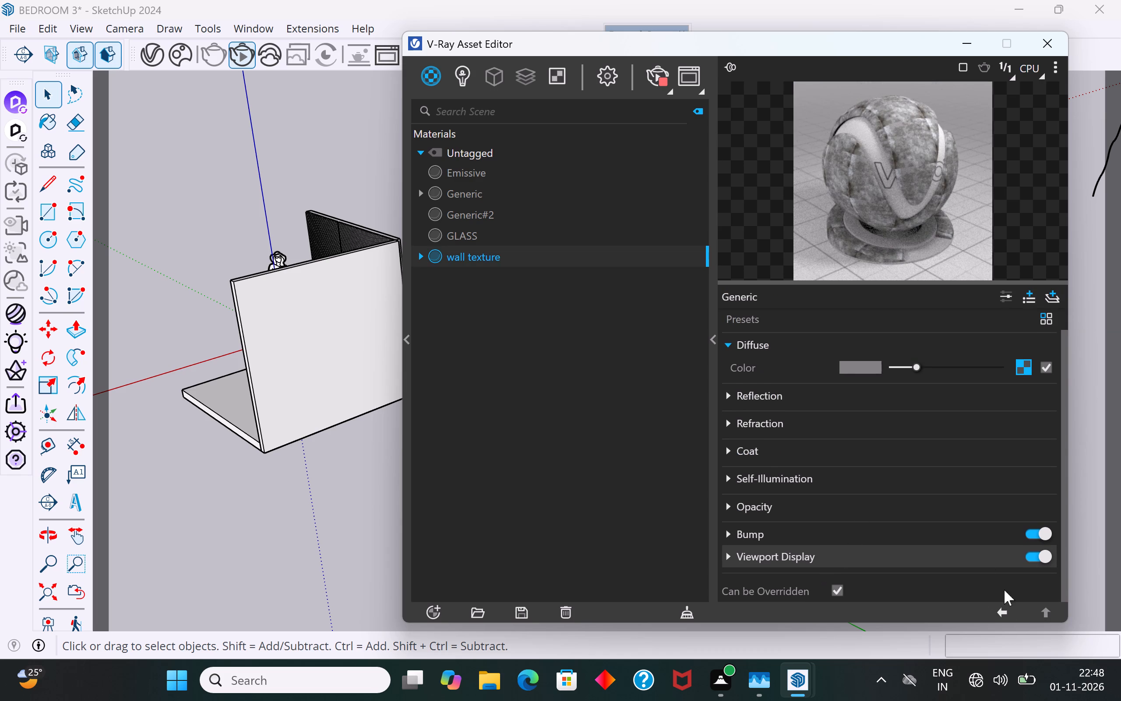
scroll(1009, 565, down, 3)
click(729, 535)
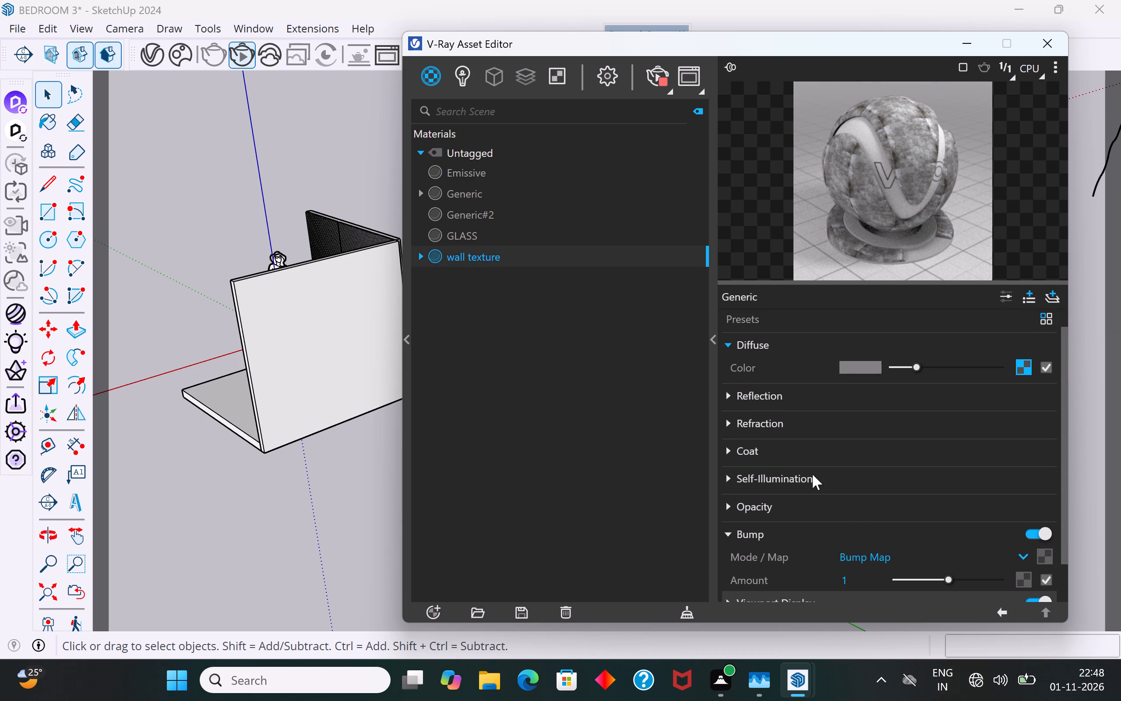
scroll(812, 474, down, 3)
click(1043, 515)
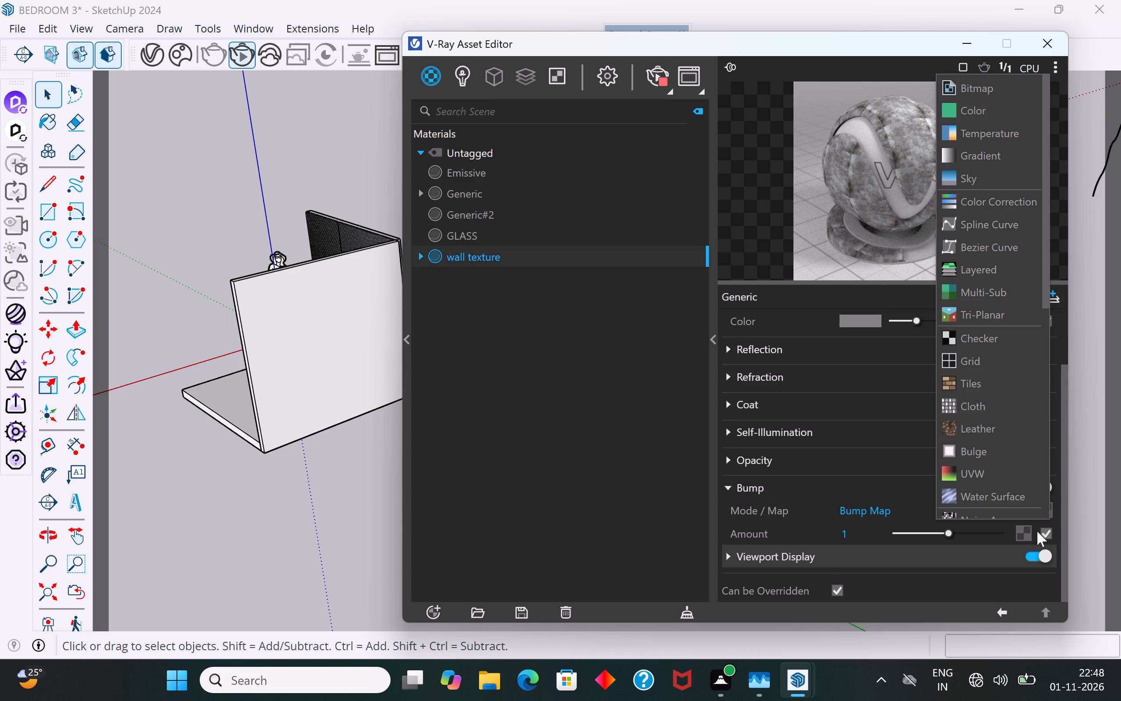
click(1024, 533)
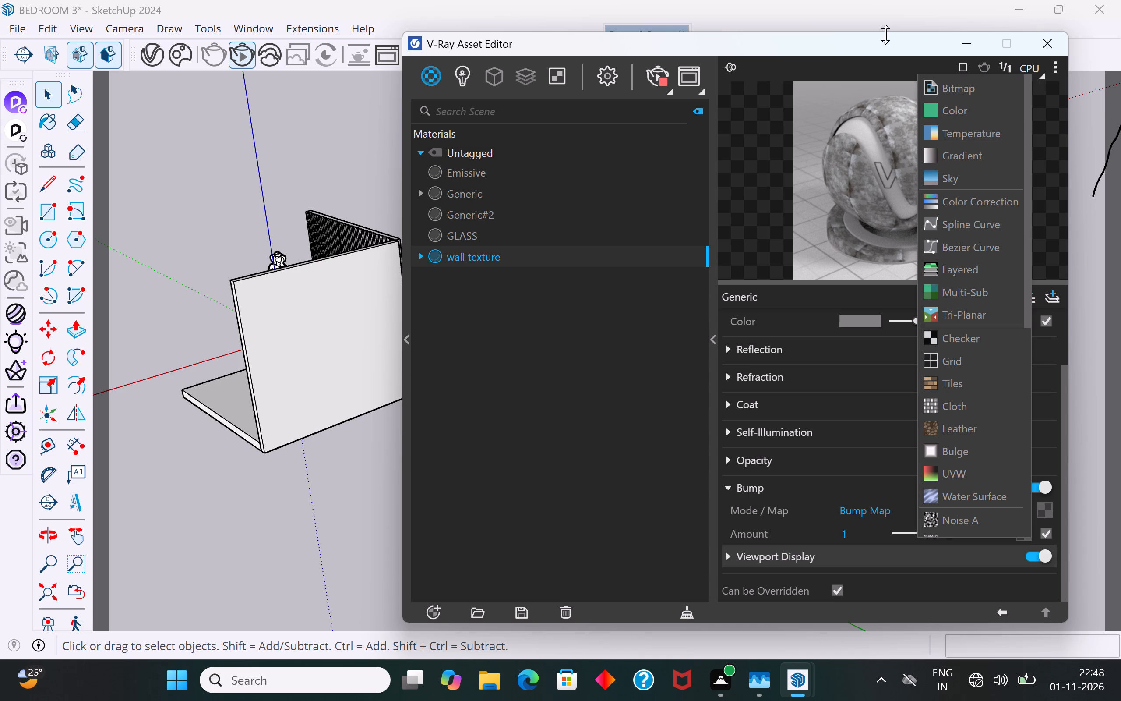
click(952, 82)
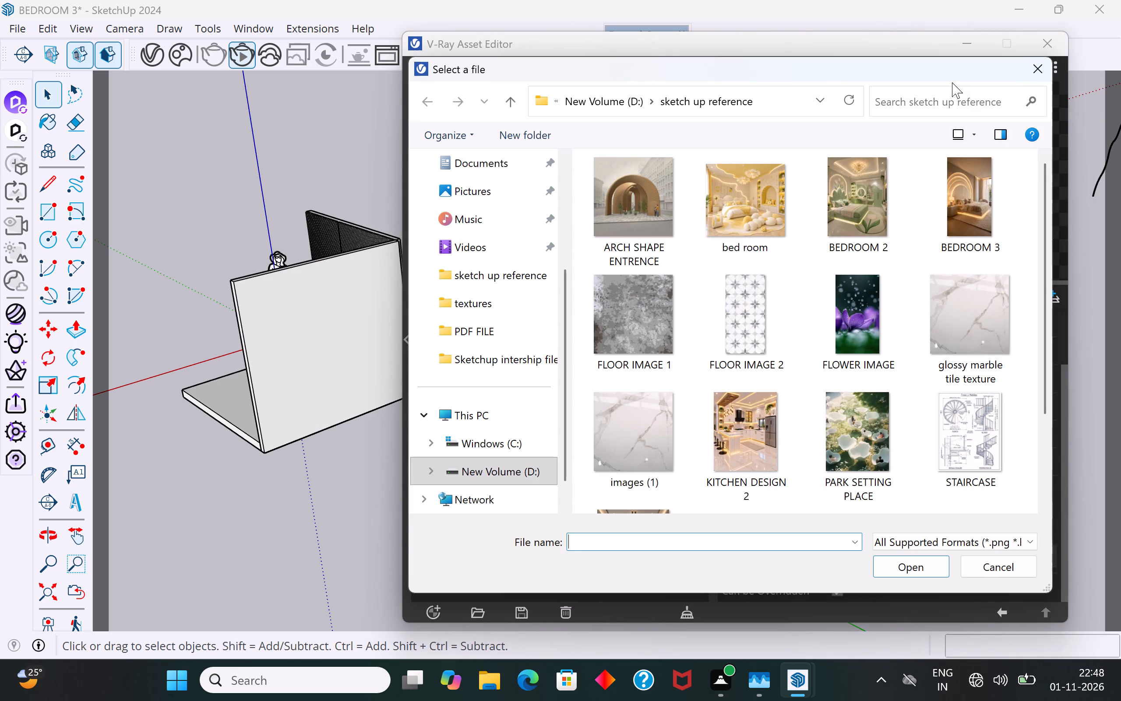
scroll(654, 379, down, 2)
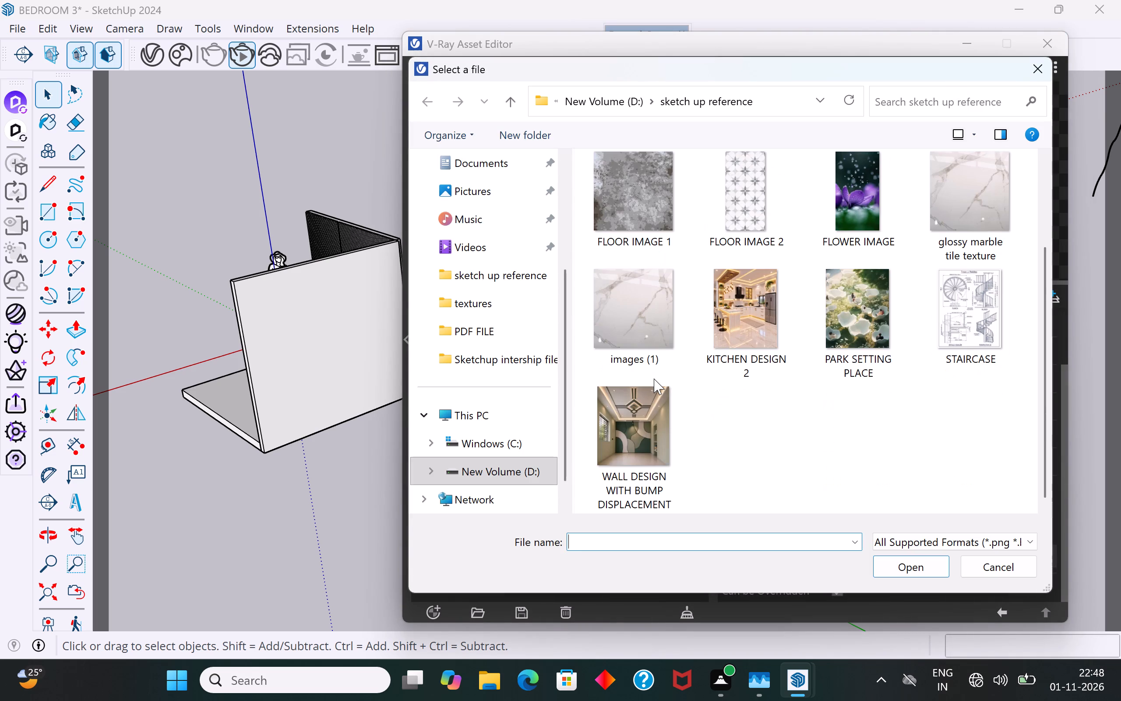
click(500, 479)
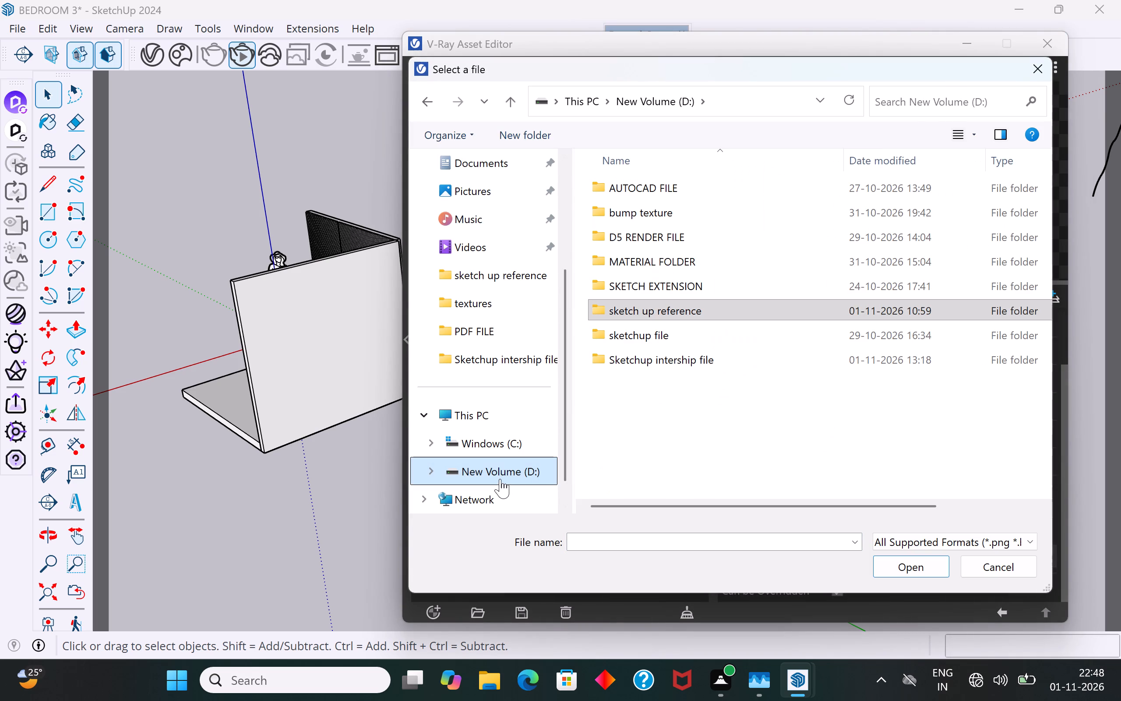
double_click(671, 209)
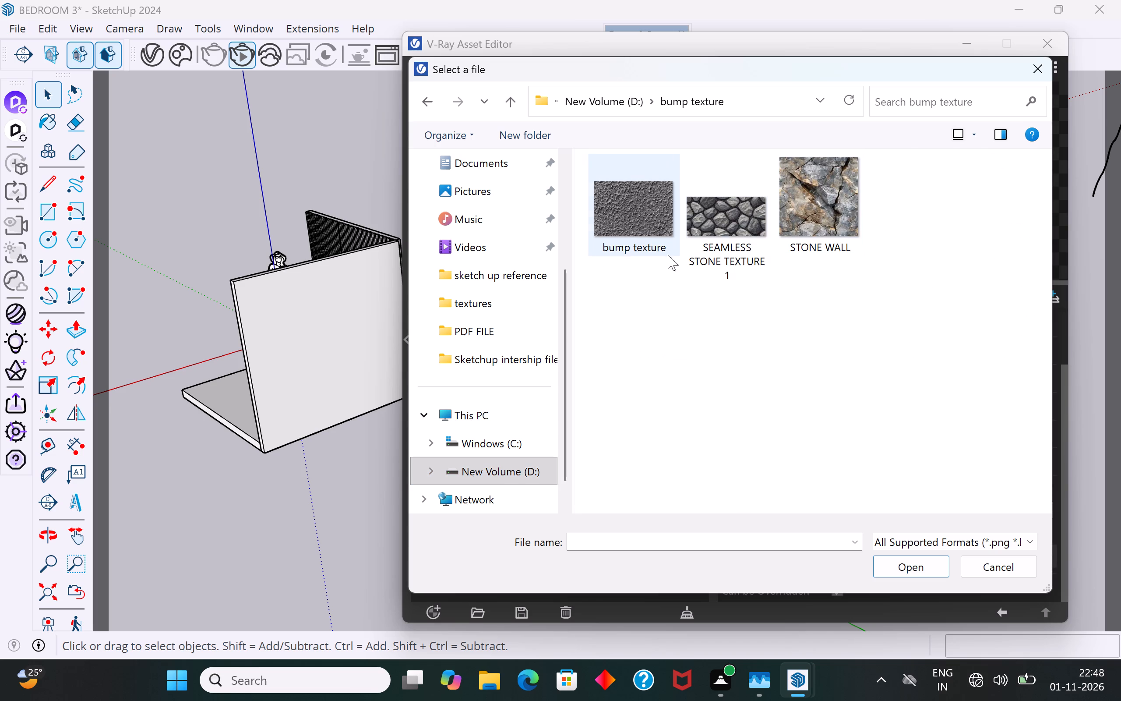
click(839, 210)
click(934, 563)
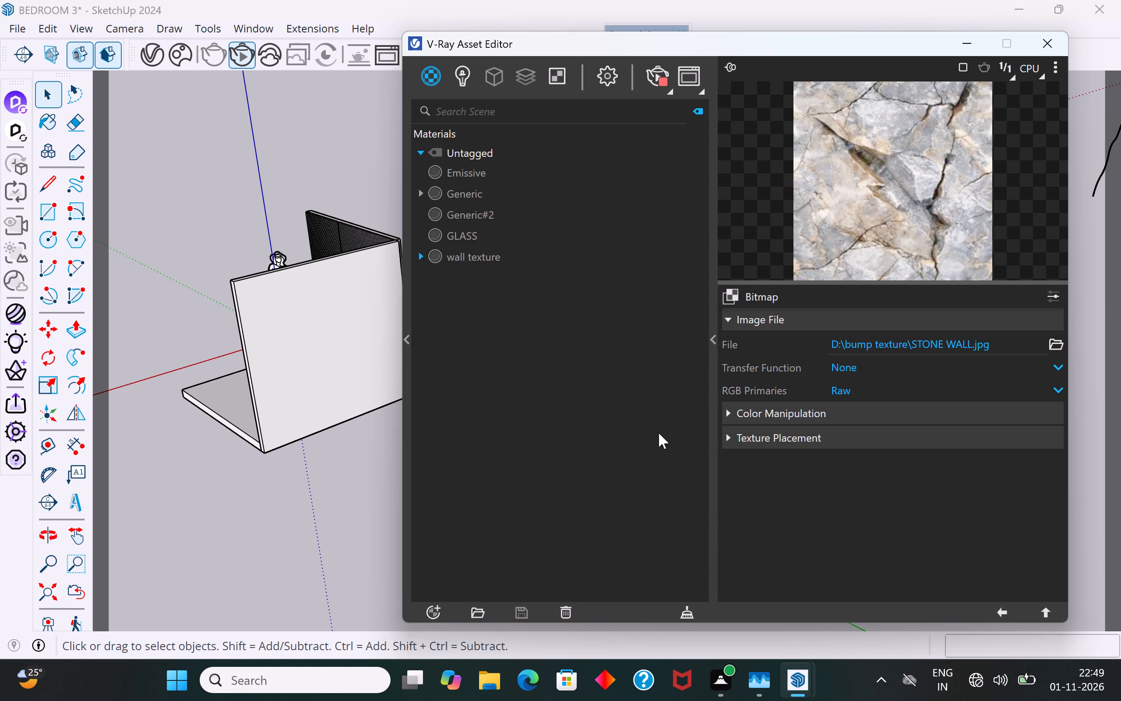
click(1007, 609)
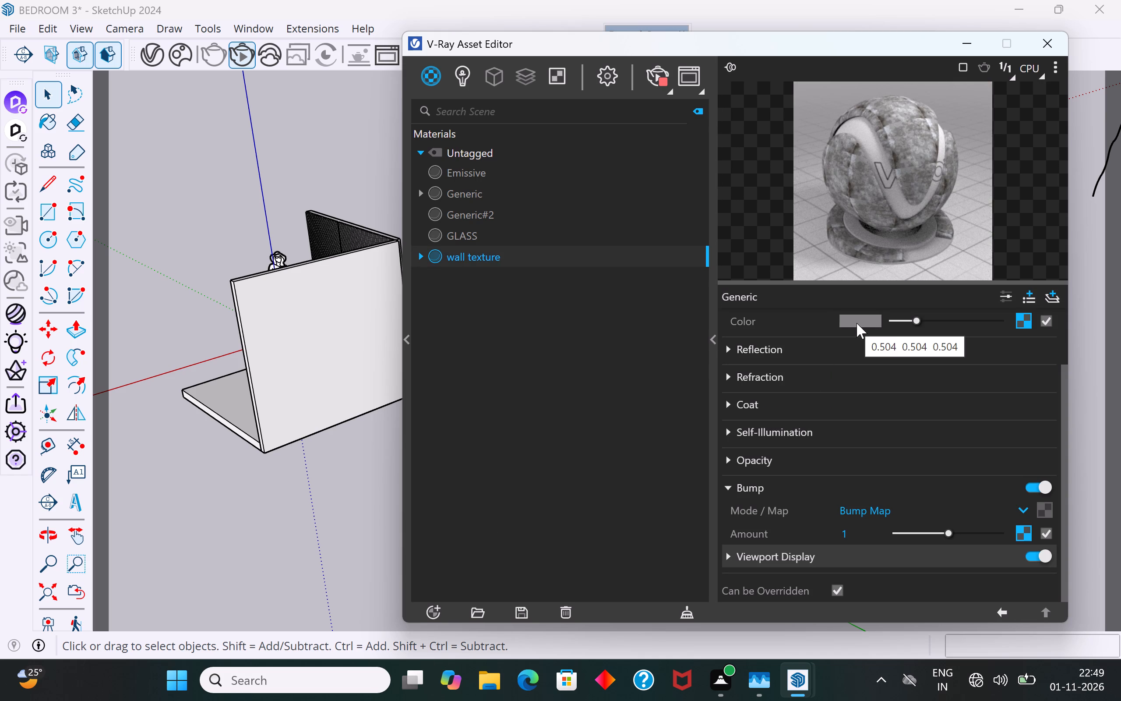
Apply the wall texture material to the leaf-patterned panel's front face.
scroll(882, 458, up, 5)
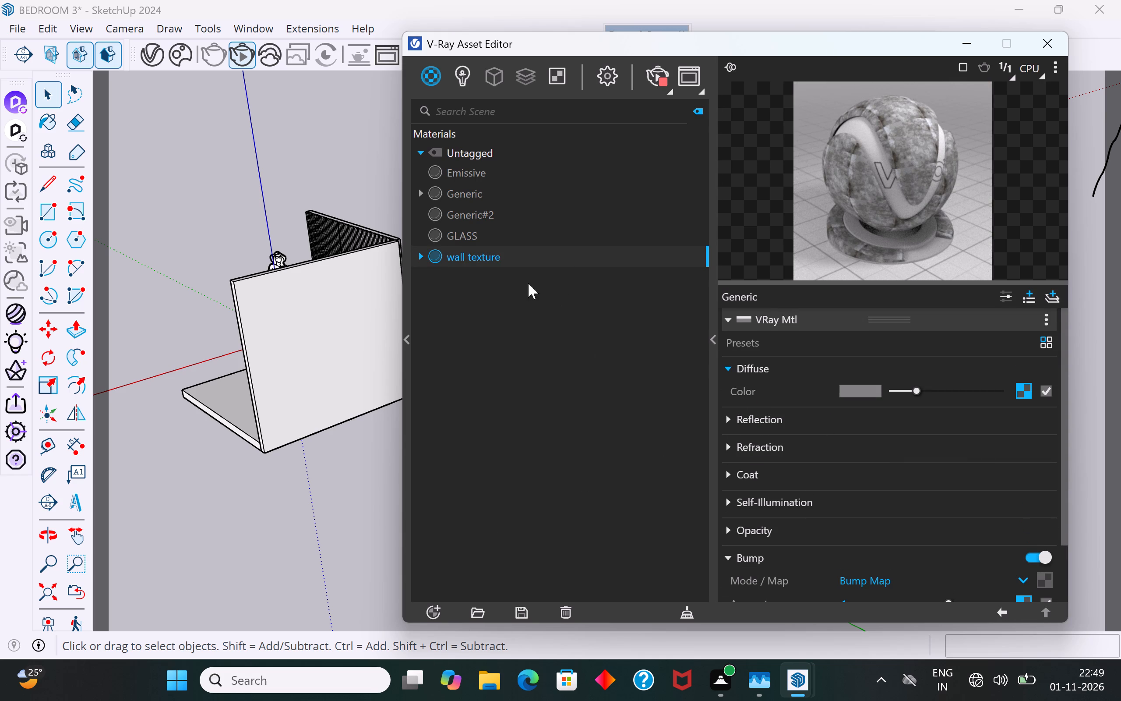
scroll(281, 467, down, 20)
scroll(281, 467, down, 2)
scroll(344, 426, up, 4)
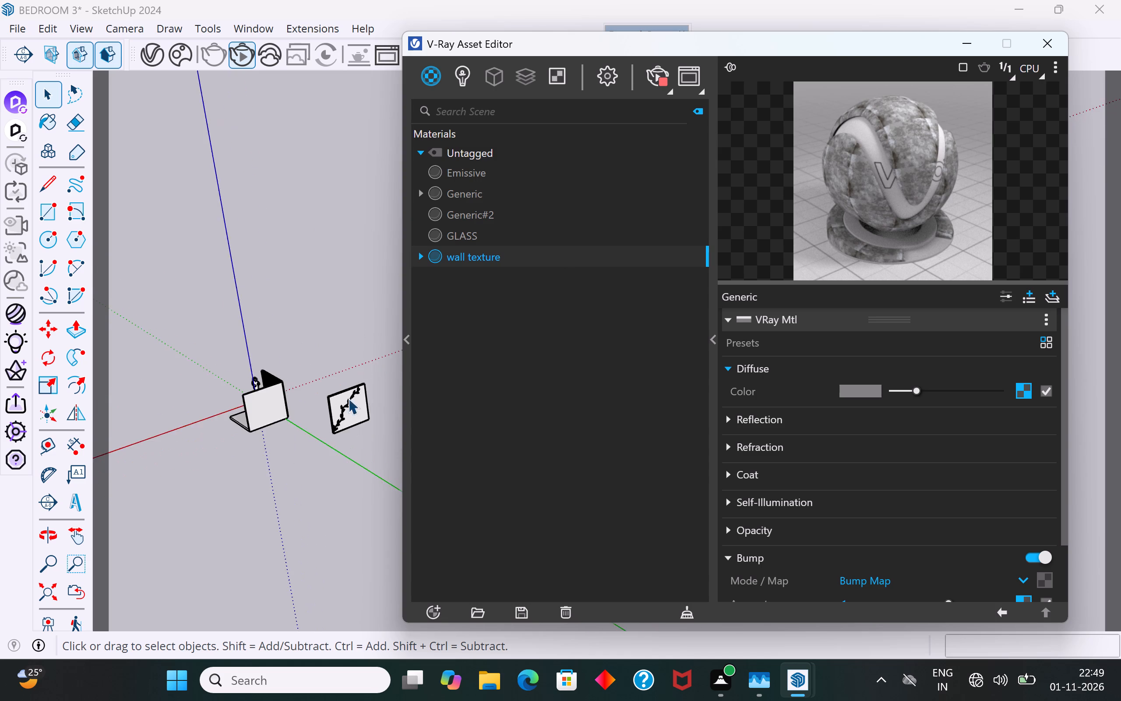
scroll(348, 398, up, 20)
middle_drag(356, 439, 345, 365)
click(340, 414)
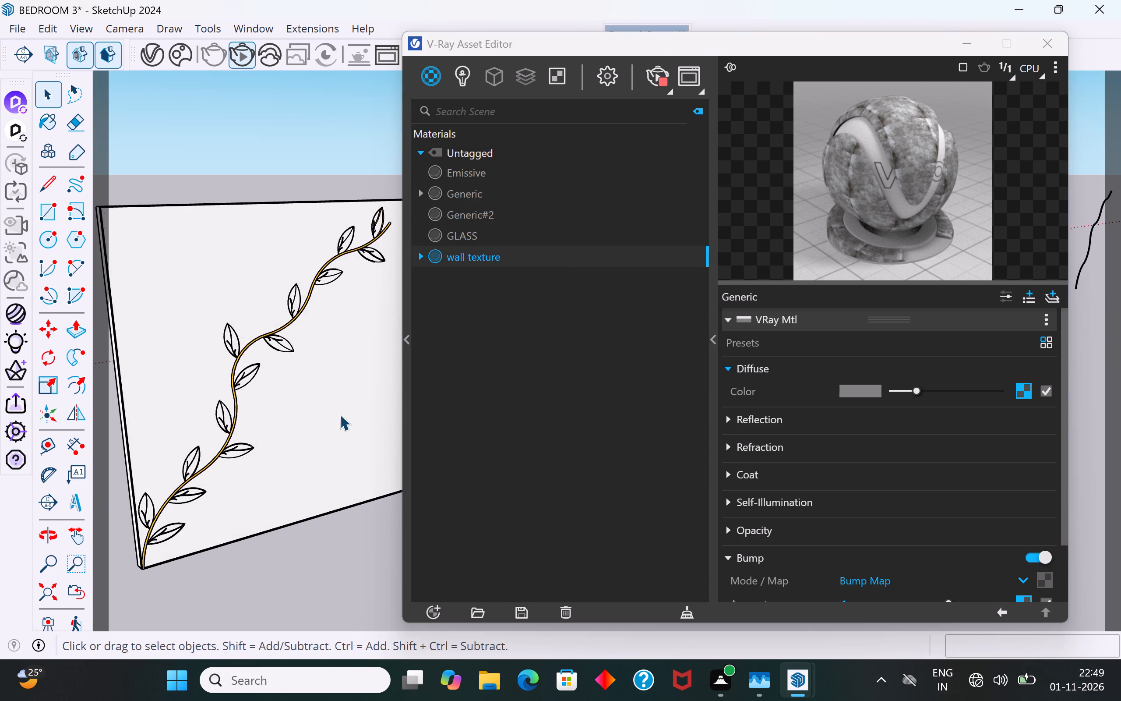
right_click(511, 256)
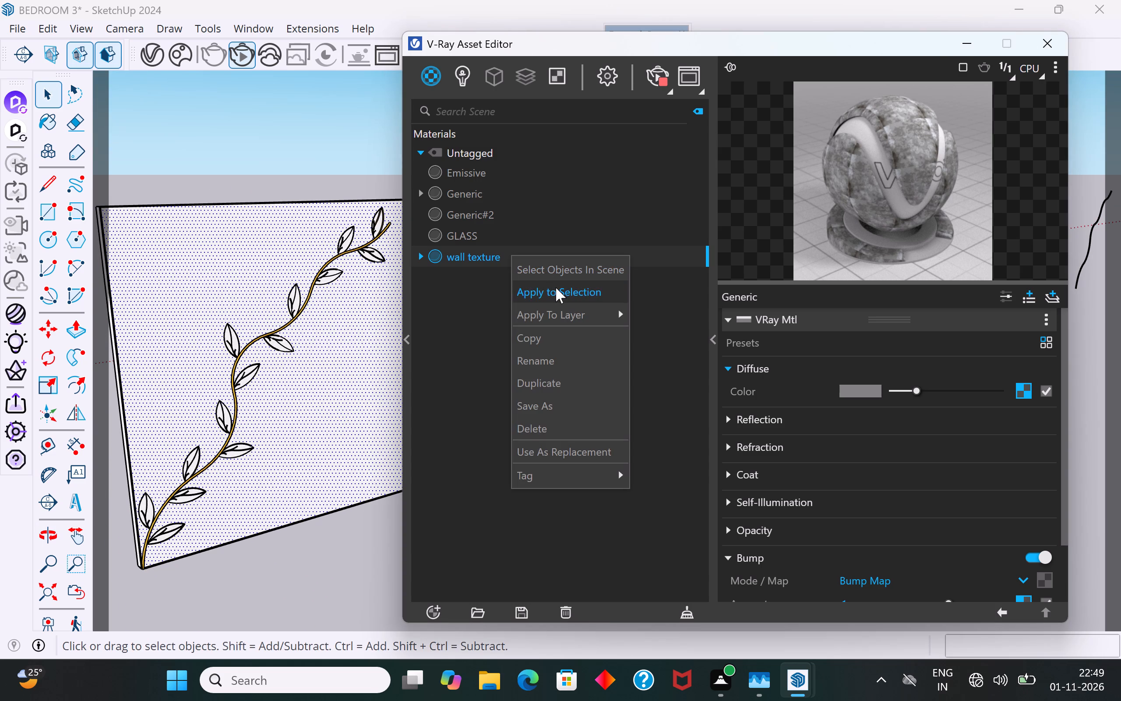
click(556, 287)
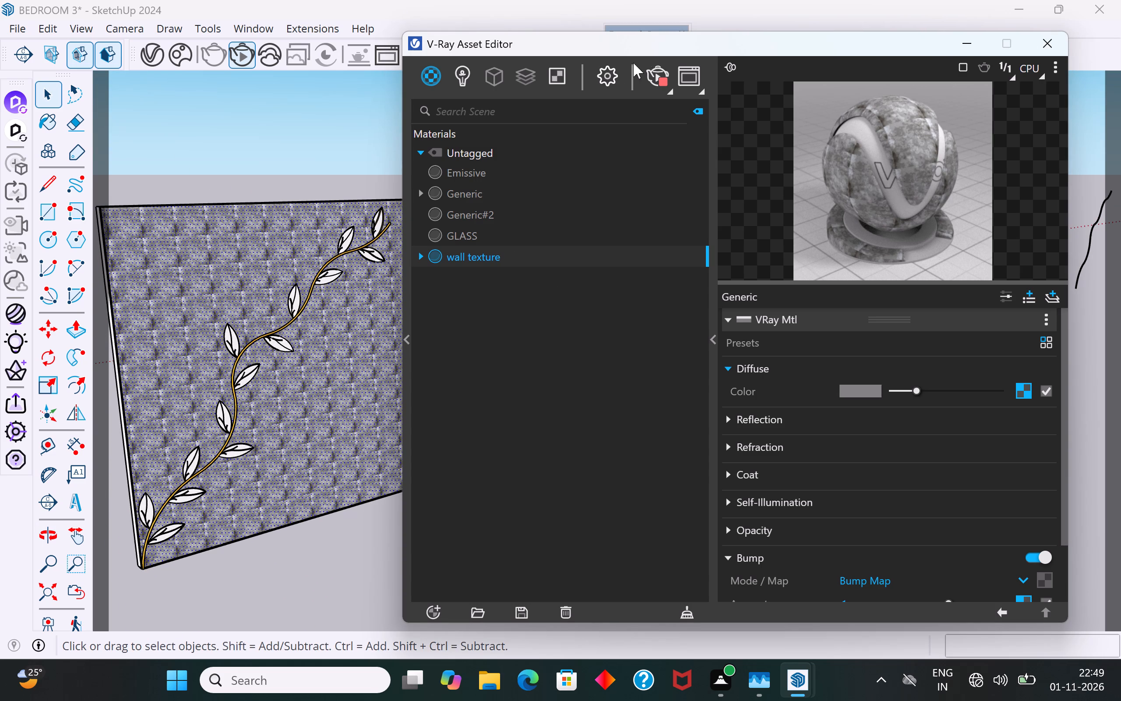
Show the V-Ray Utilities toolset and fit the wall texture to the selected panel face with tri-planar projection.
drag(650, 52, 902, 365)
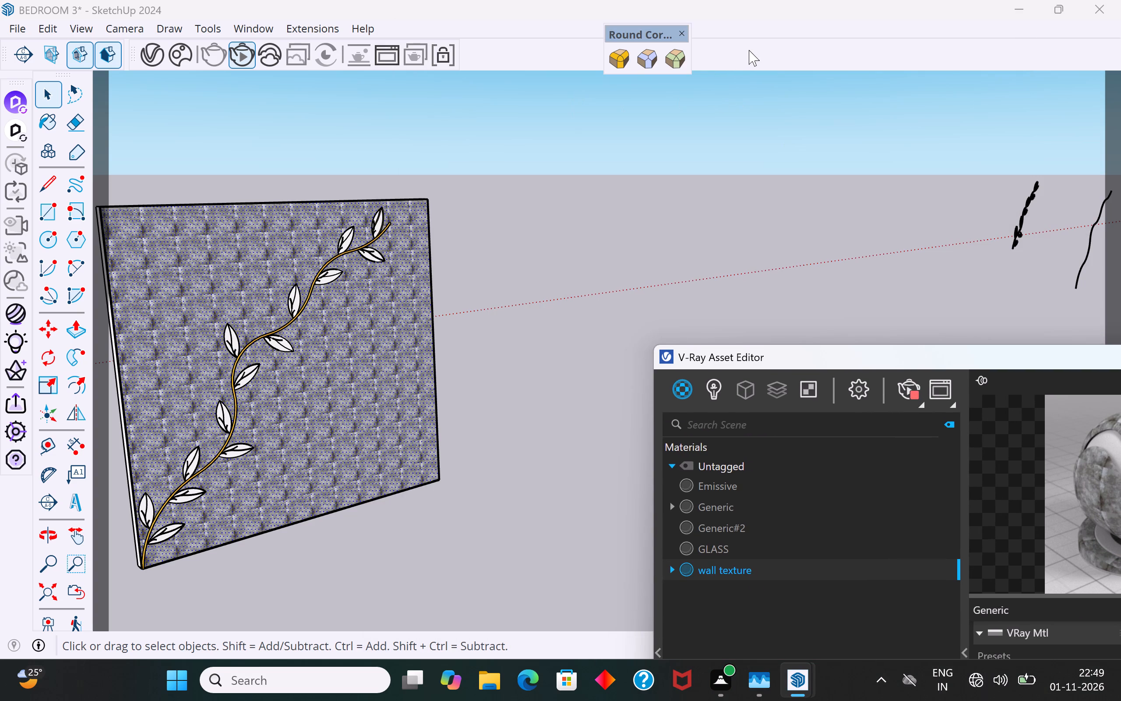
right_click(774, 50)
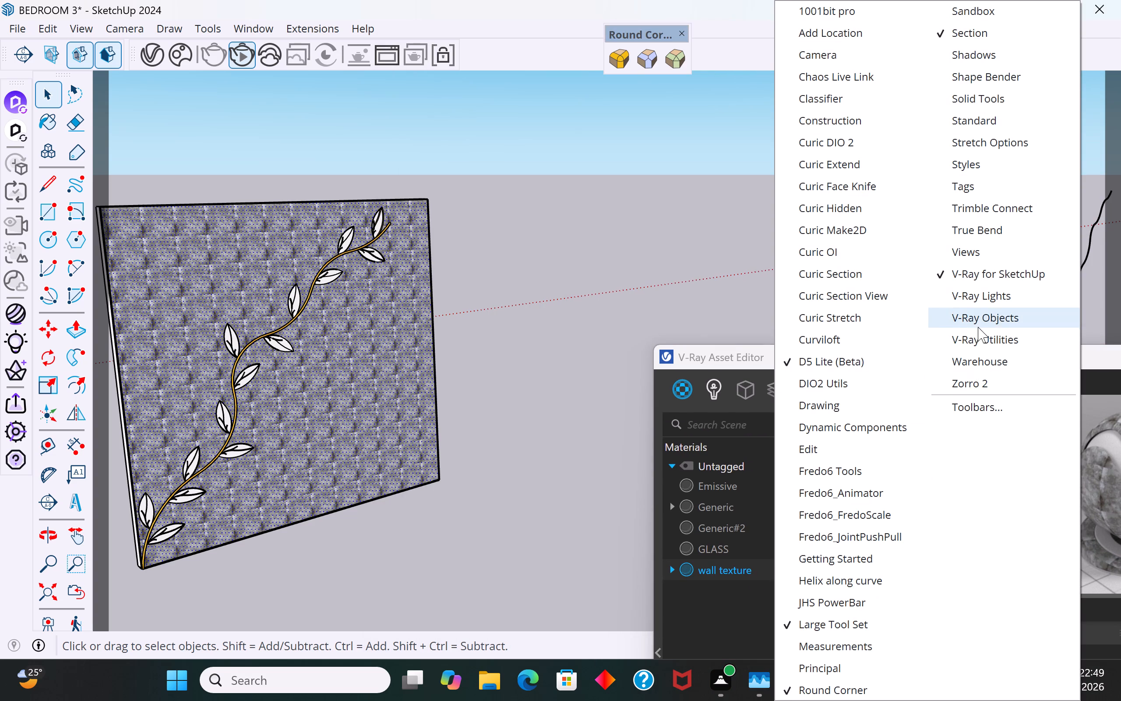
click(995, 343)
click(367, 133)
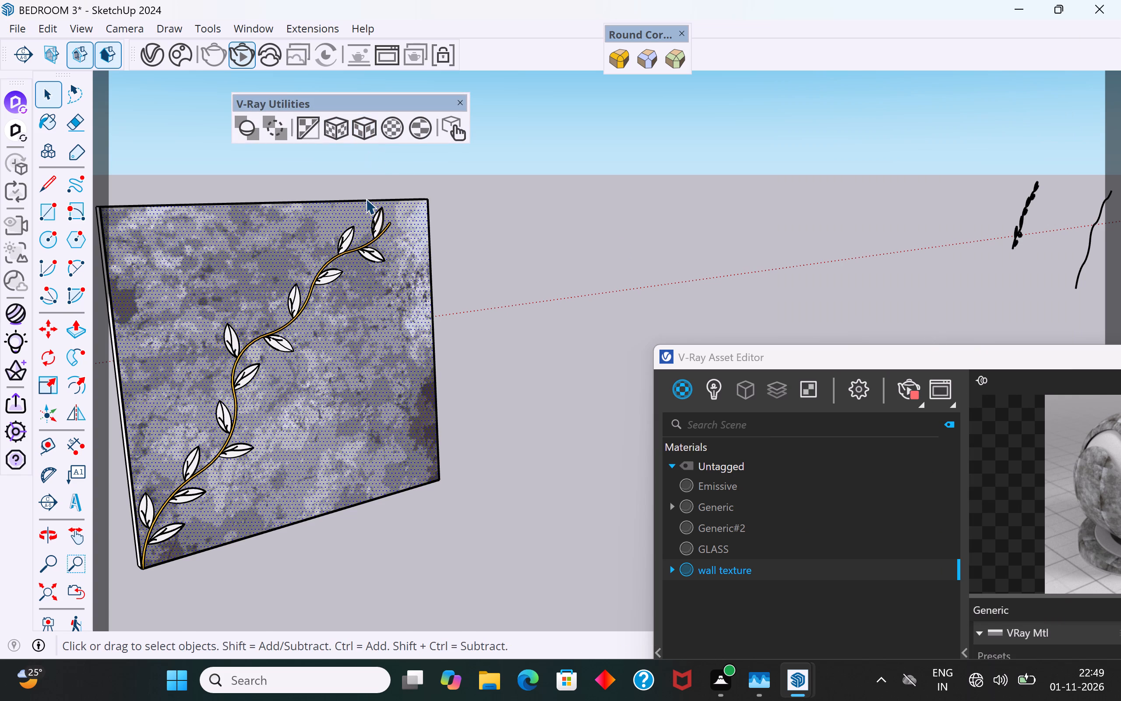
Deselect the panel face and examine the fitted wall texture around the stem and leaves from several angles.
scroll(516, 469, down, 4)
middle_drag(489, 479, 428, 501)
scroll(557, 446, down, 4)
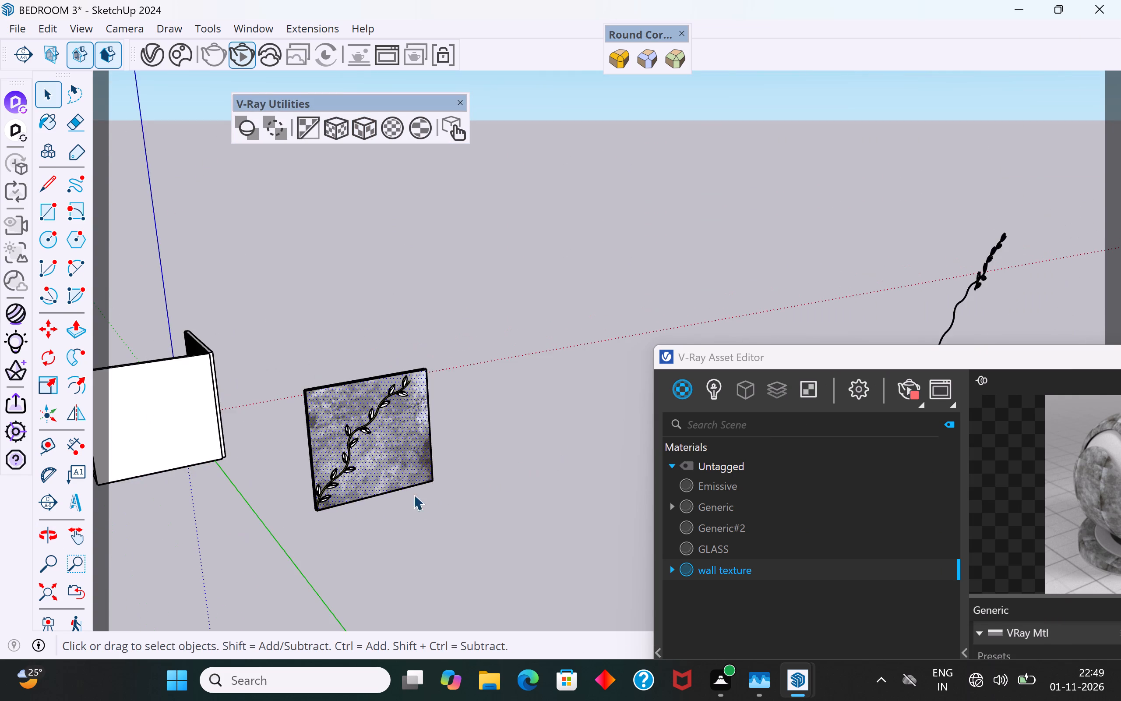
scroll(321, 531, up, 8)
click(203, 188)
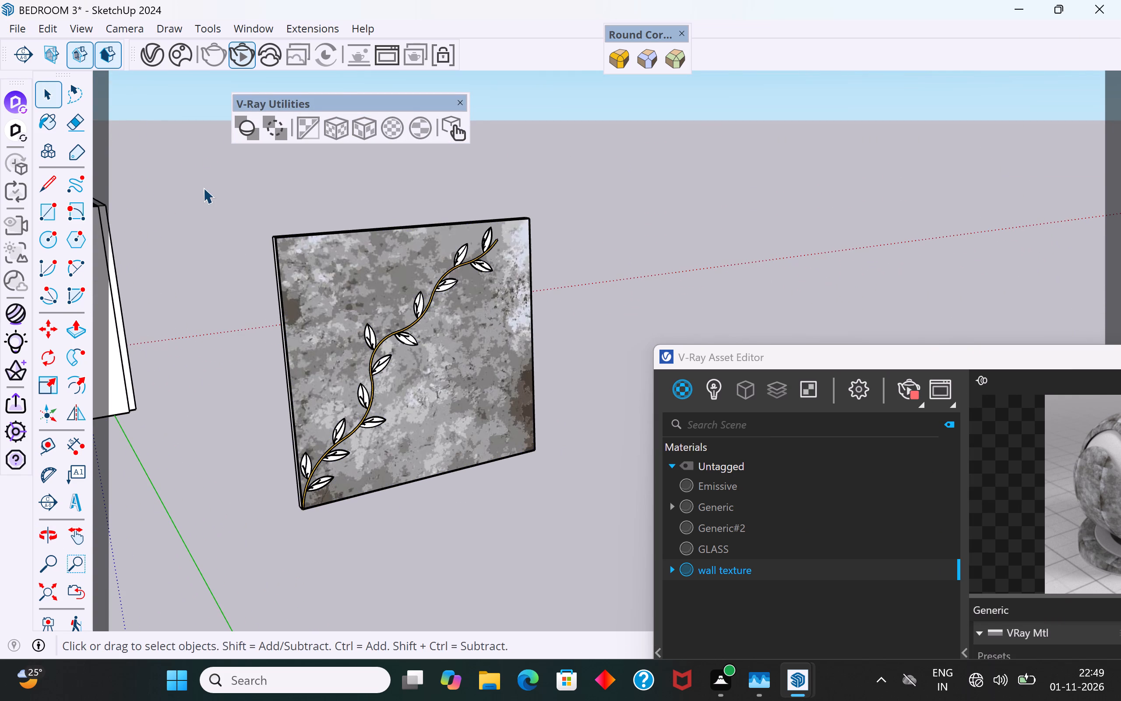
scroll(407, 418, up, 3)
middle_drag(453, 384, 289, 394)
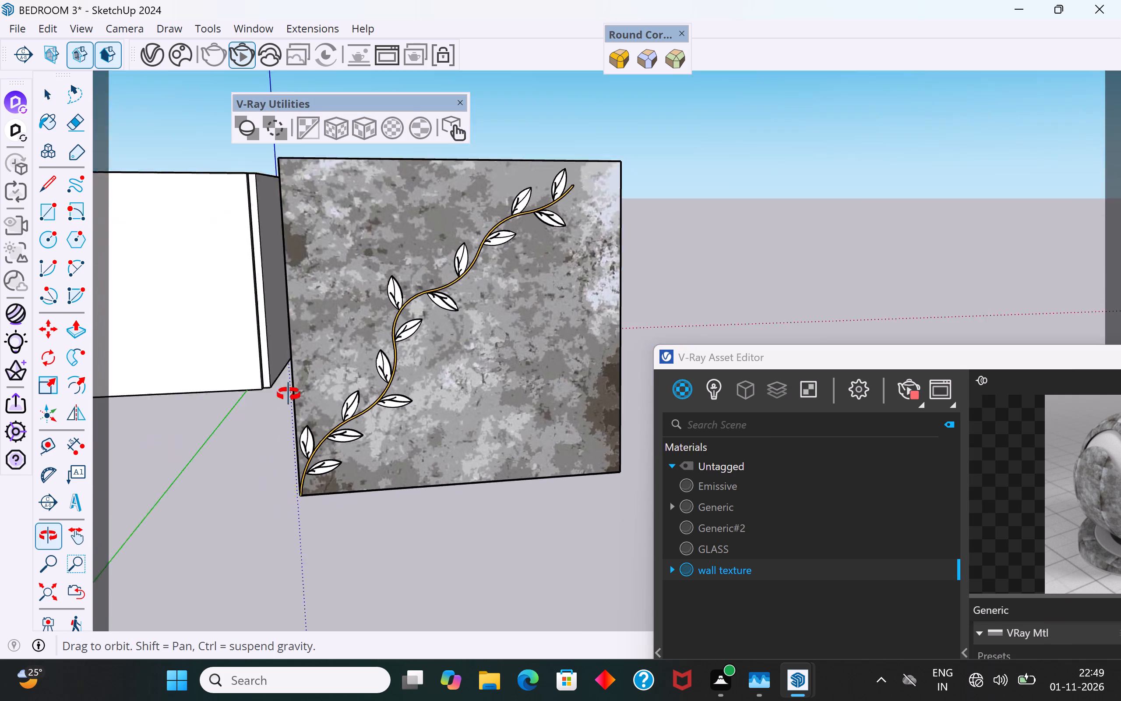
middle_drag(289, 394, 369, 483)
scroll(541, 379, up, 4)
middle_drag(453, 442, 617, 337)
scroll(602, 422, down, 4)
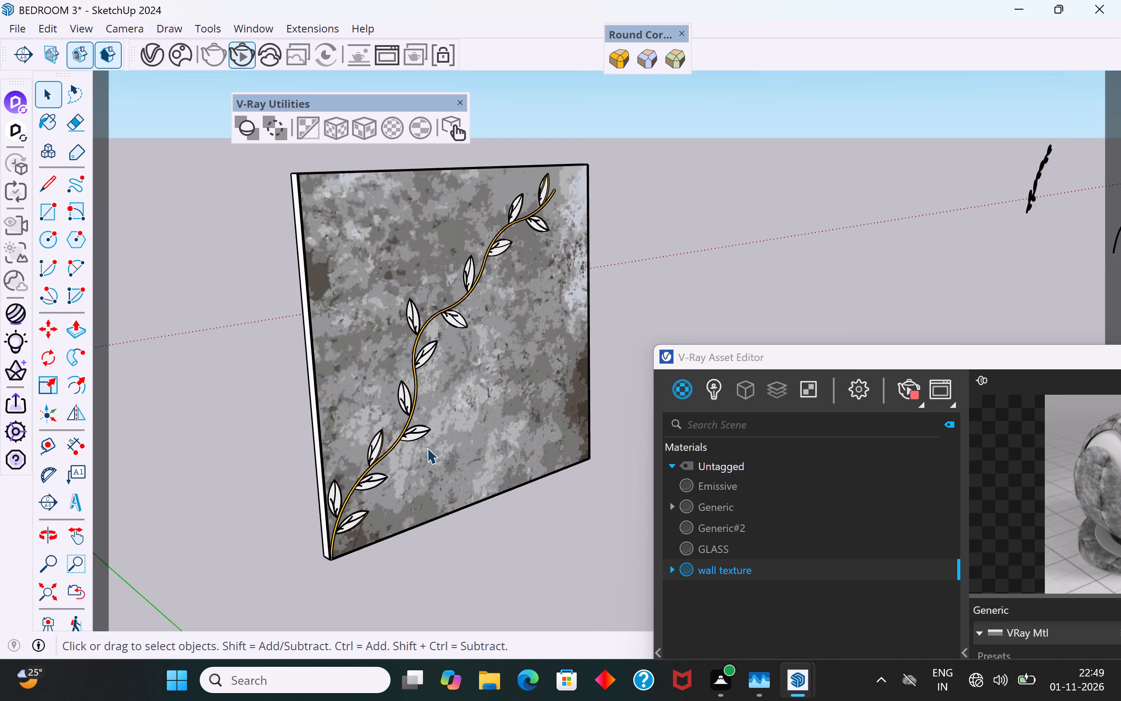
scroll(422, 448, up, 3)
middle_drag(416, 449, 484, 497)
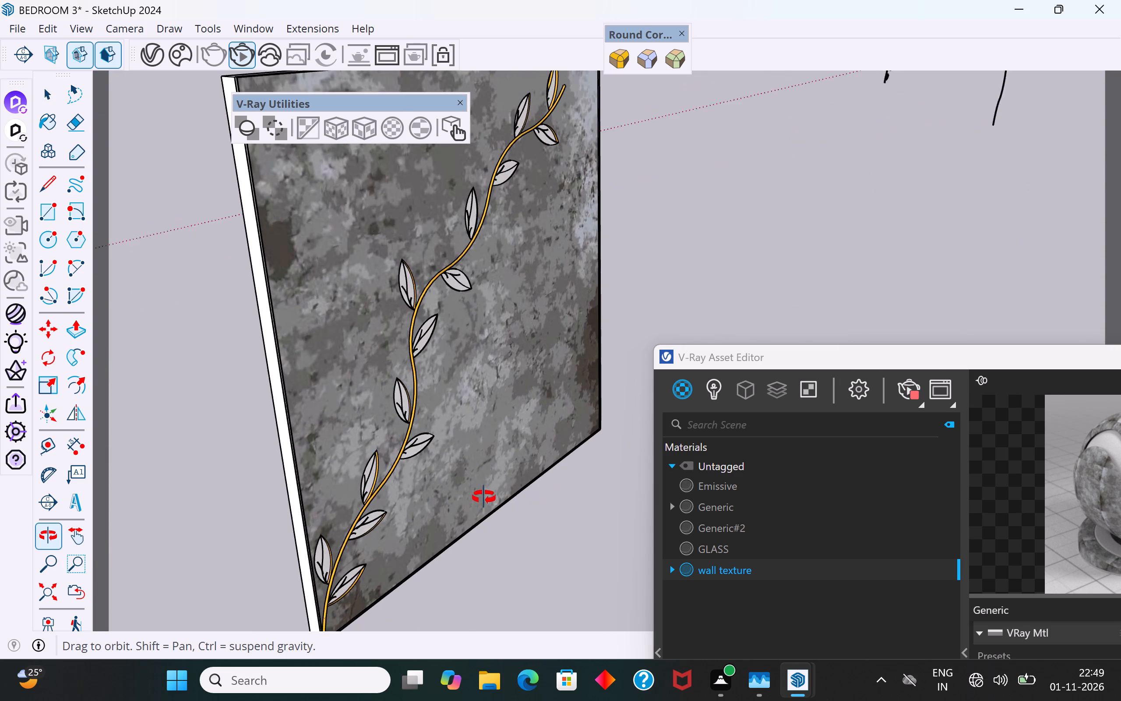
middle_drag(484, 497, 483, 497)
scroll(531, 465, down, 3)
middle_drag(505, 445, 437, 411)
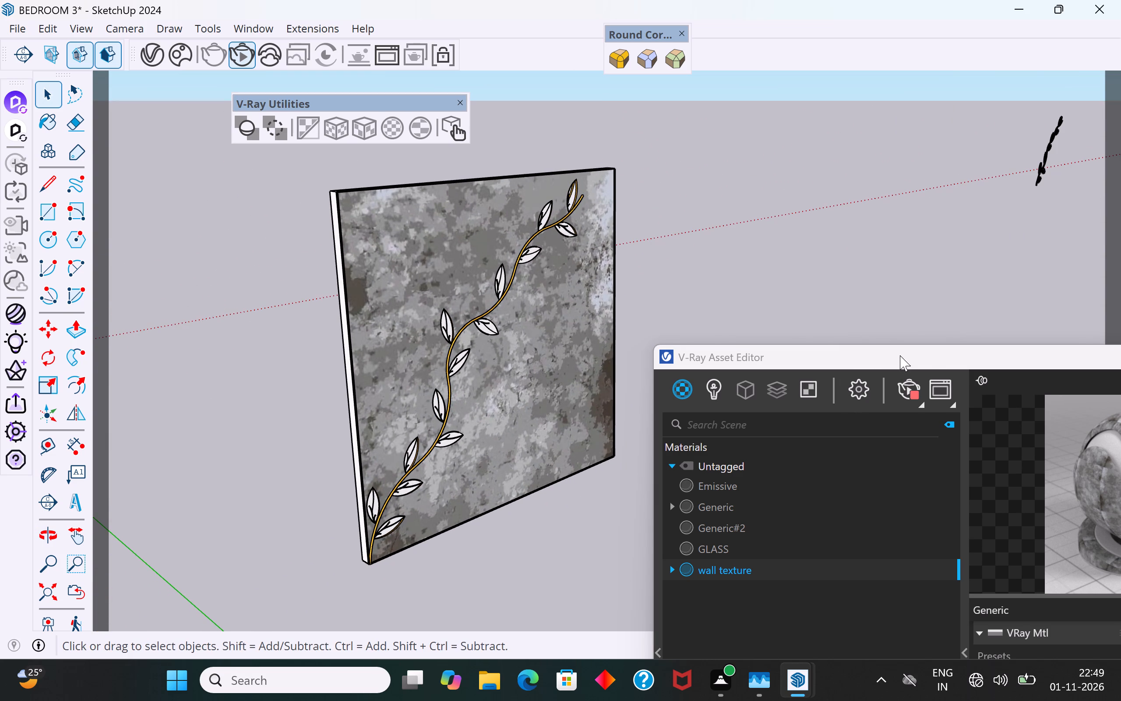
Bring the V-Ray Asset Editor fully back into view and expand the wall texture material's Viewport Display settings.
drag(900, 355, 775, 163)
drag(936, 164, 876, 89)
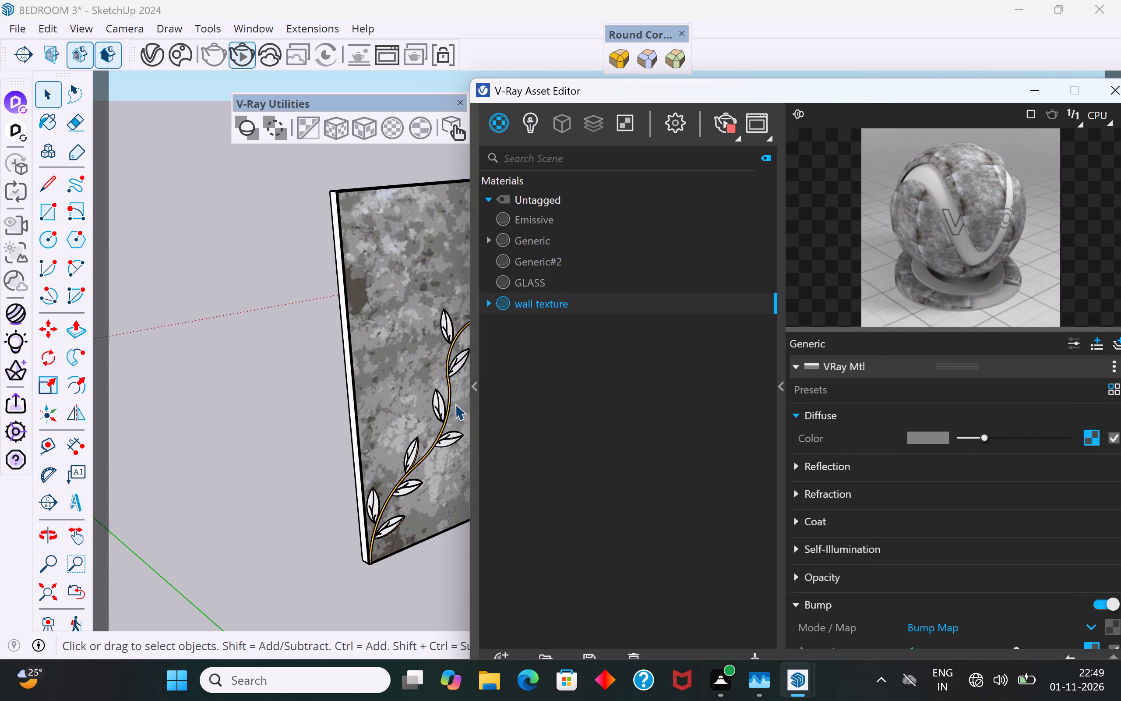
scroll(309, 531, down, 5)
scroll(350, 551, up, 1)
scroll(317, 529, down, 5)
scroll(458, 481, up, 5)
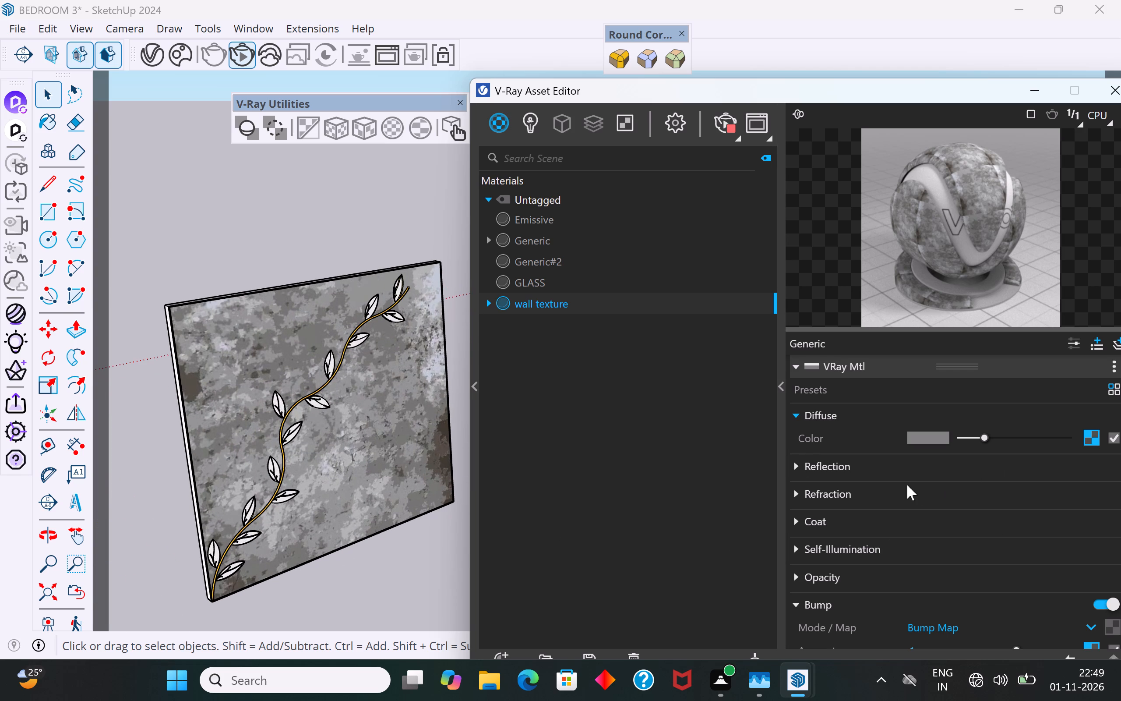
scroll(852, 569, down, 4)
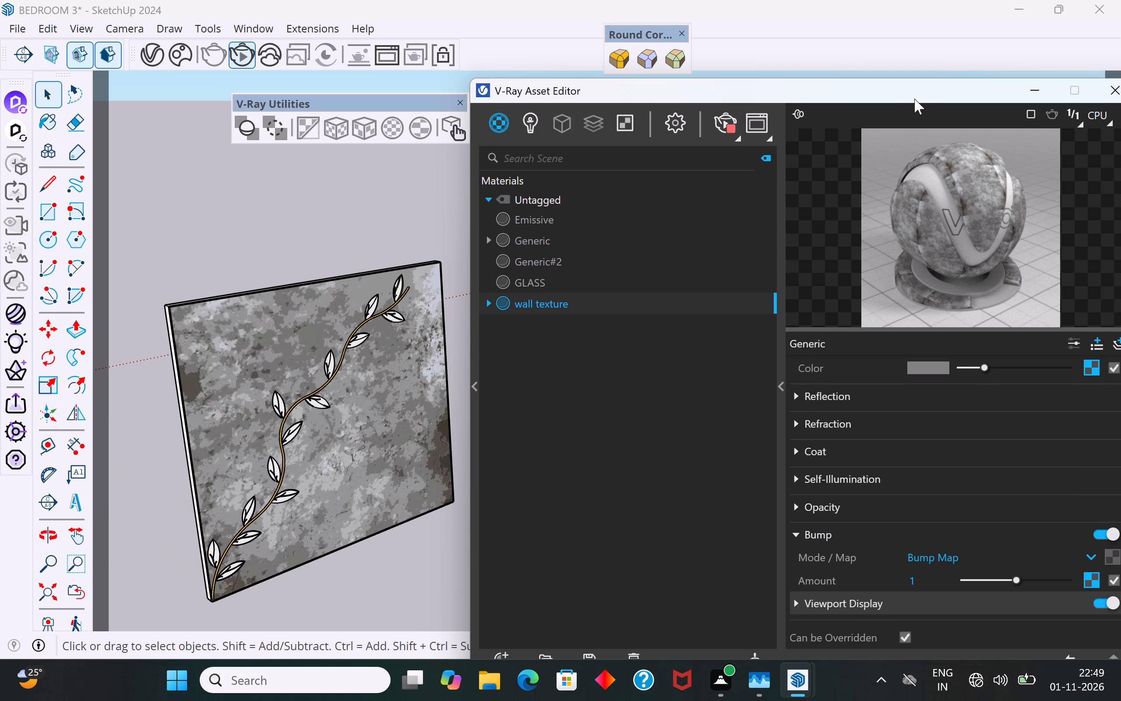
drag(919, 89, 878, 44)
click(754, 559)
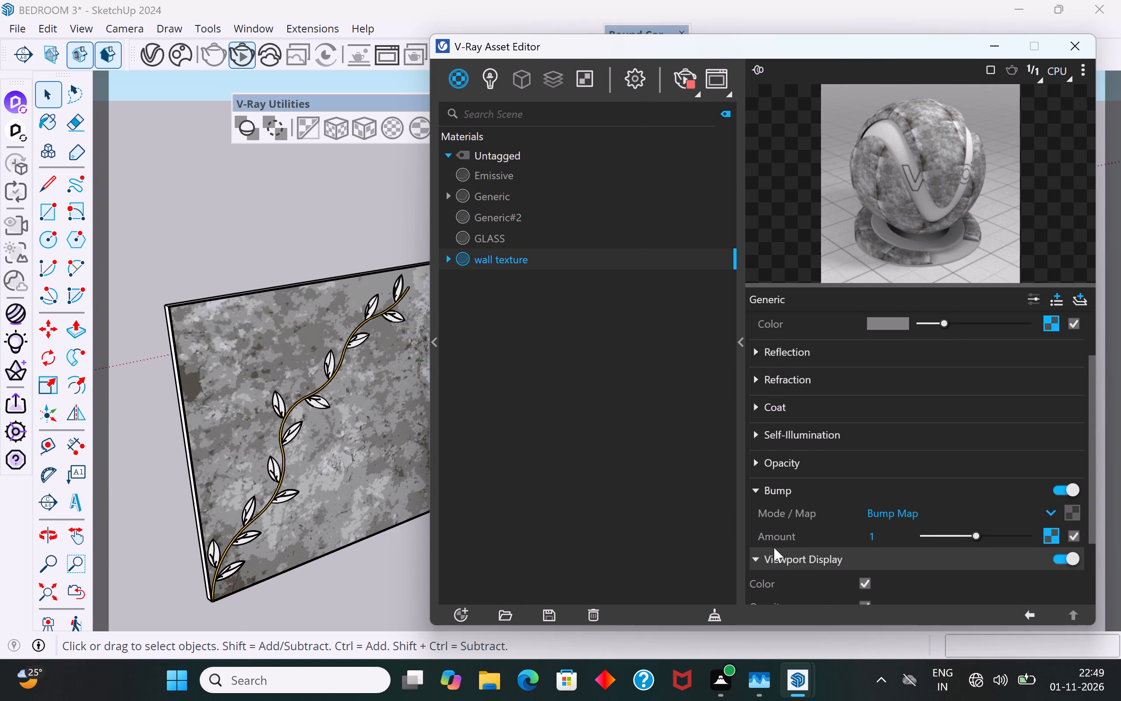
scroll(806, 526, down, 6)
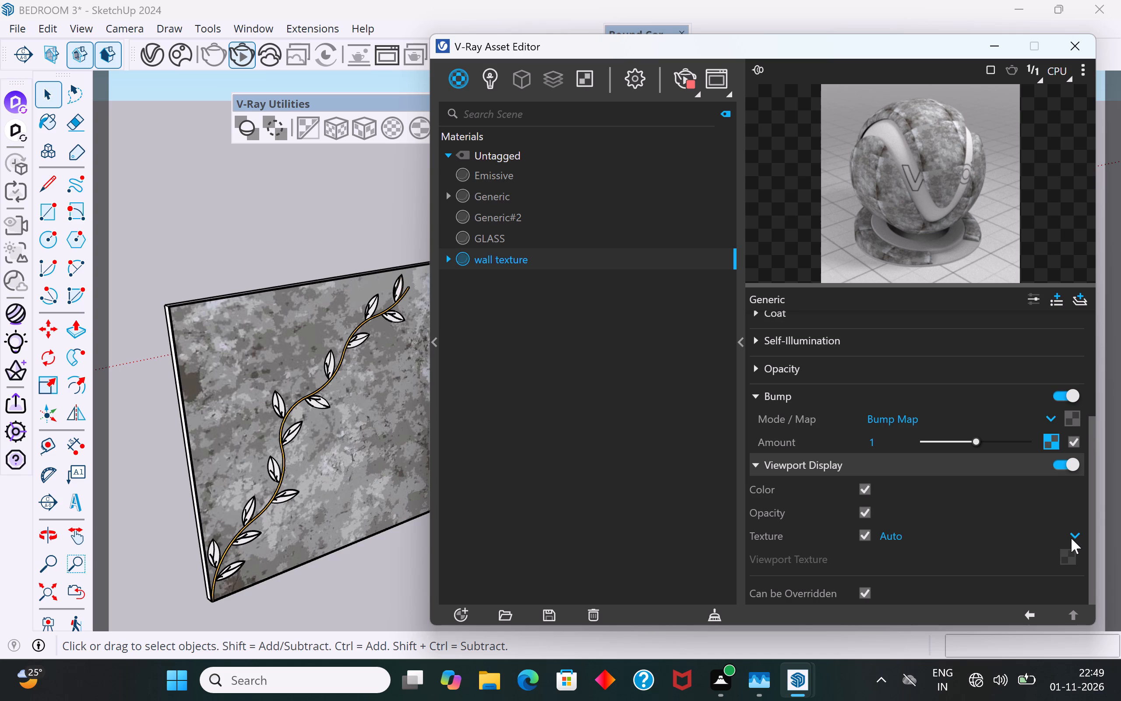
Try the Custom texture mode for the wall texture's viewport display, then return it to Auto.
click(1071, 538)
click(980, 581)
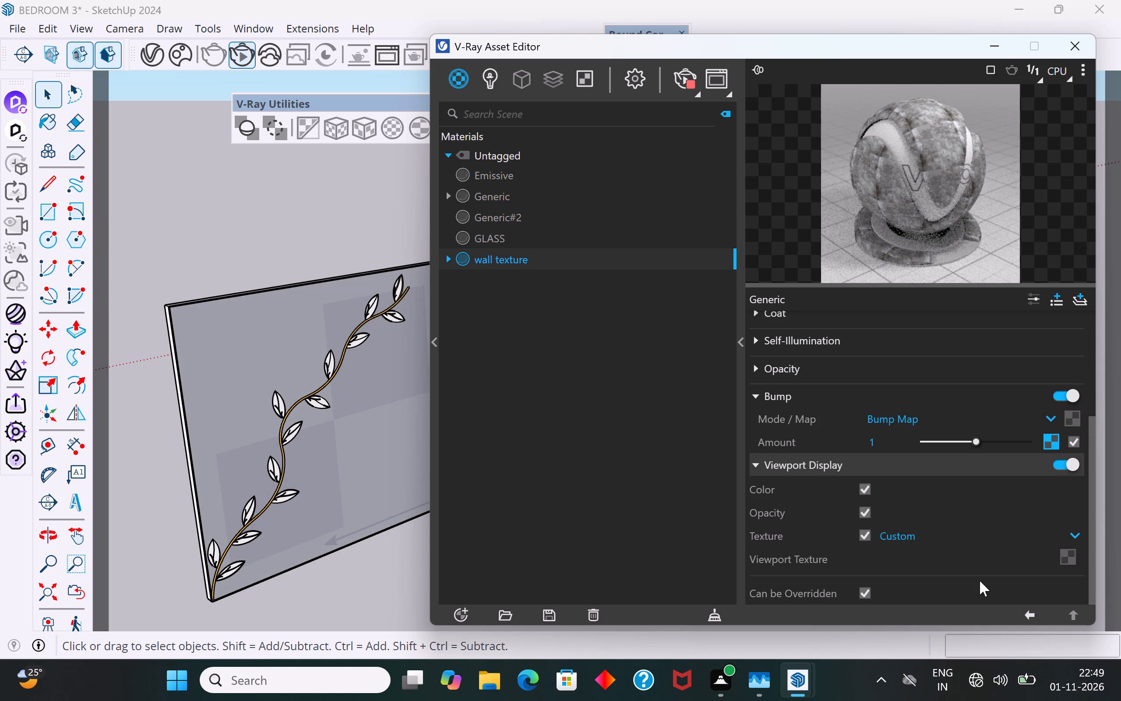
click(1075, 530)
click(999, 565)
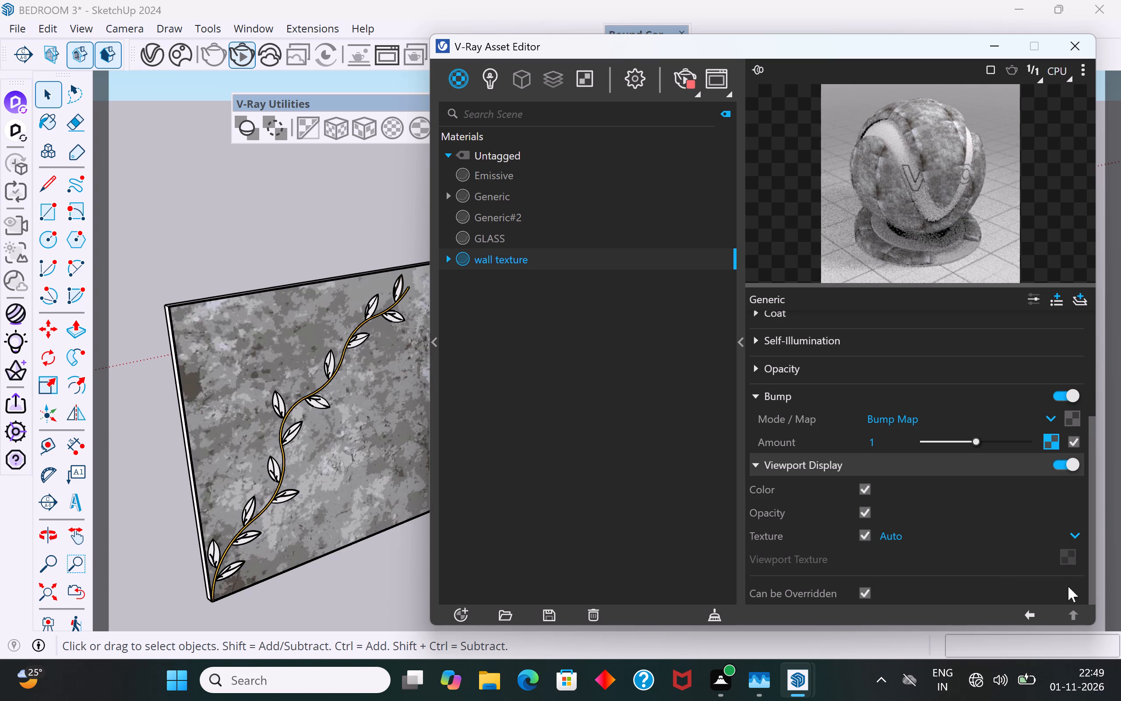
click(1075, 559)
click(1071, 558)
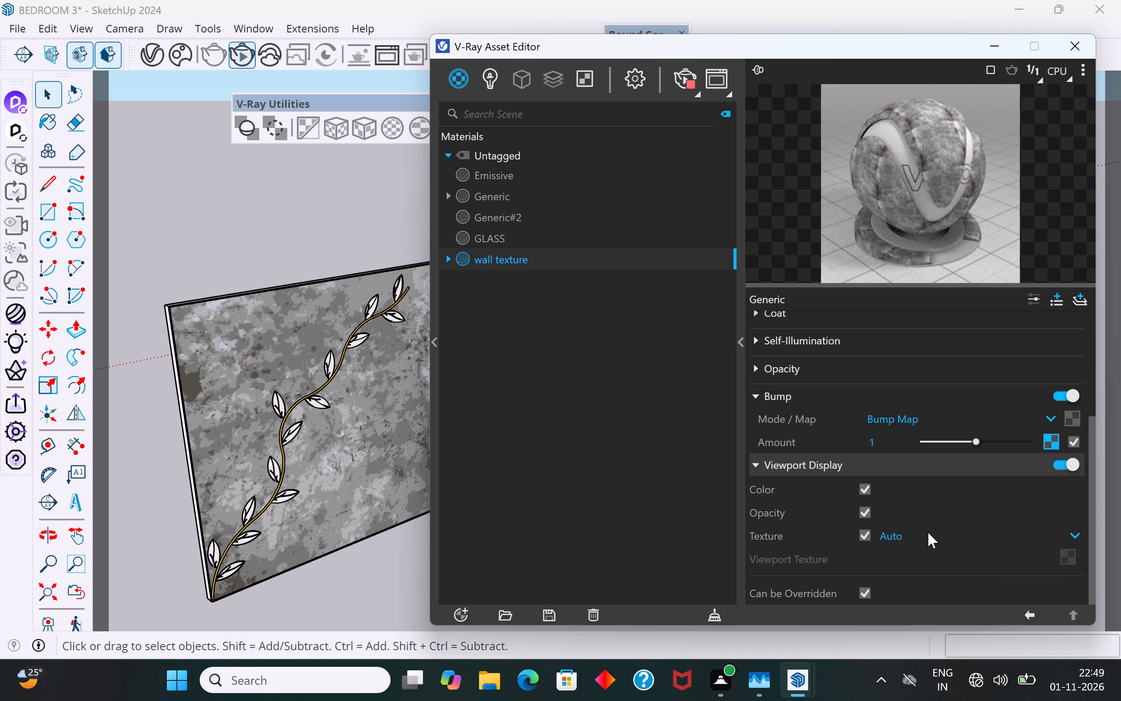
Set the wall texture's viewport display to Custom with the bump texture picture from the D: drive's bump texture folder as bitmap.
click(1079, 535)
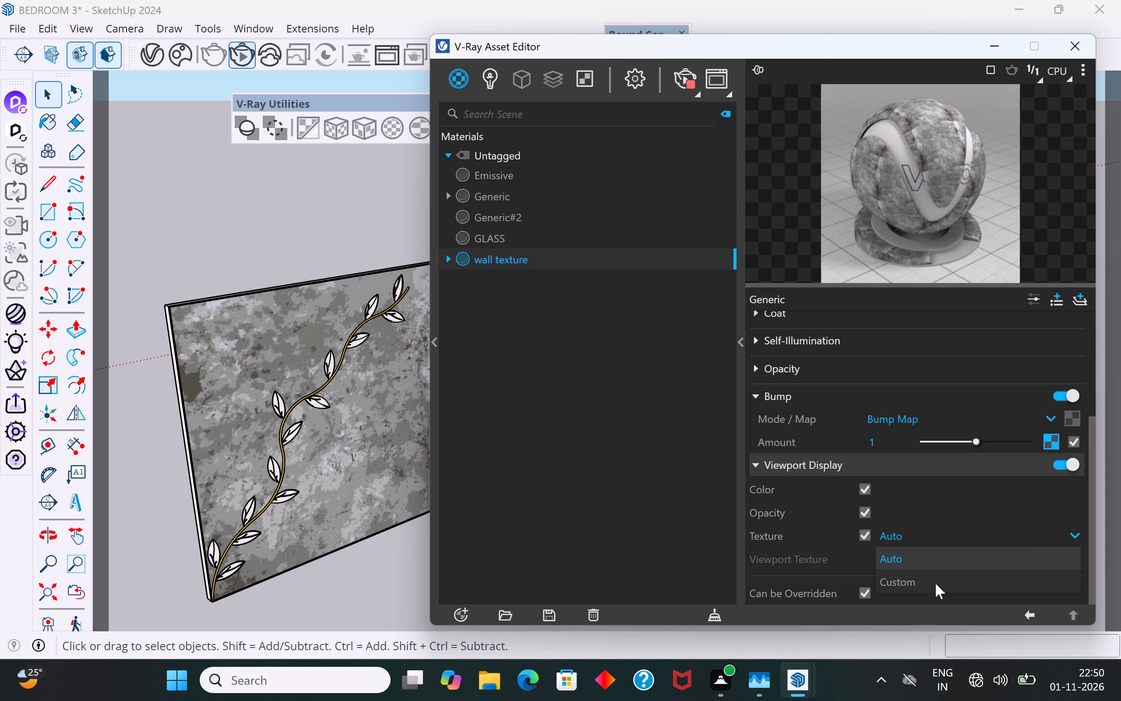
click(935, 583)
click(1068, 556)
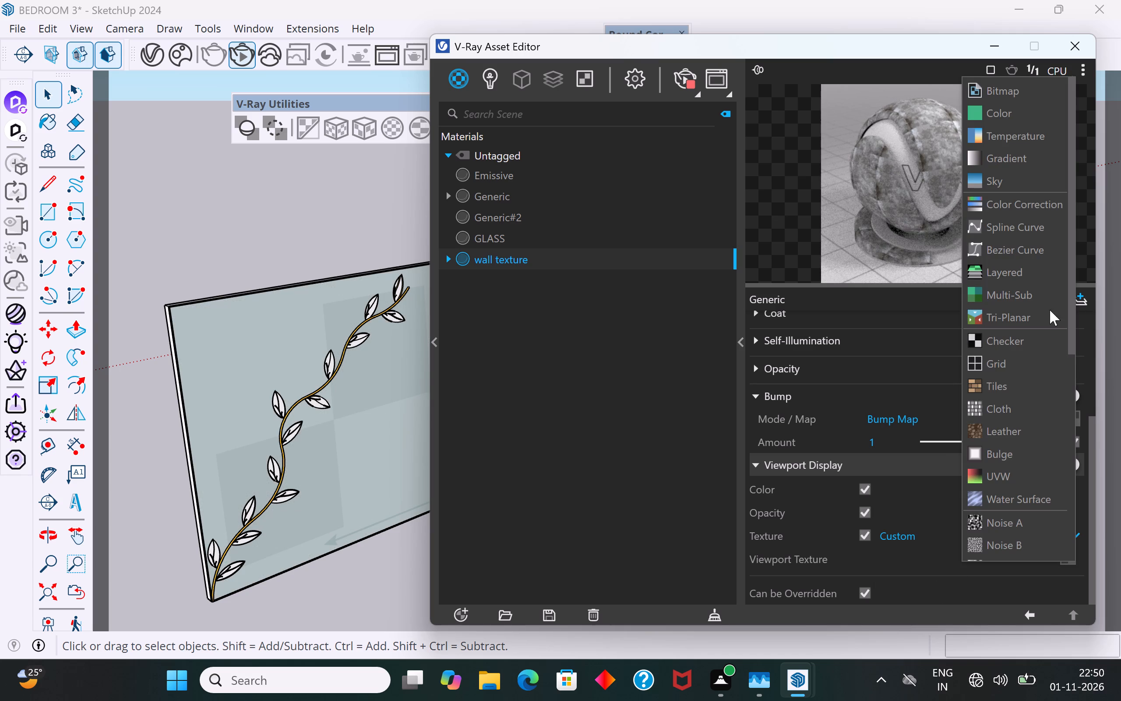
click(1035, 91)
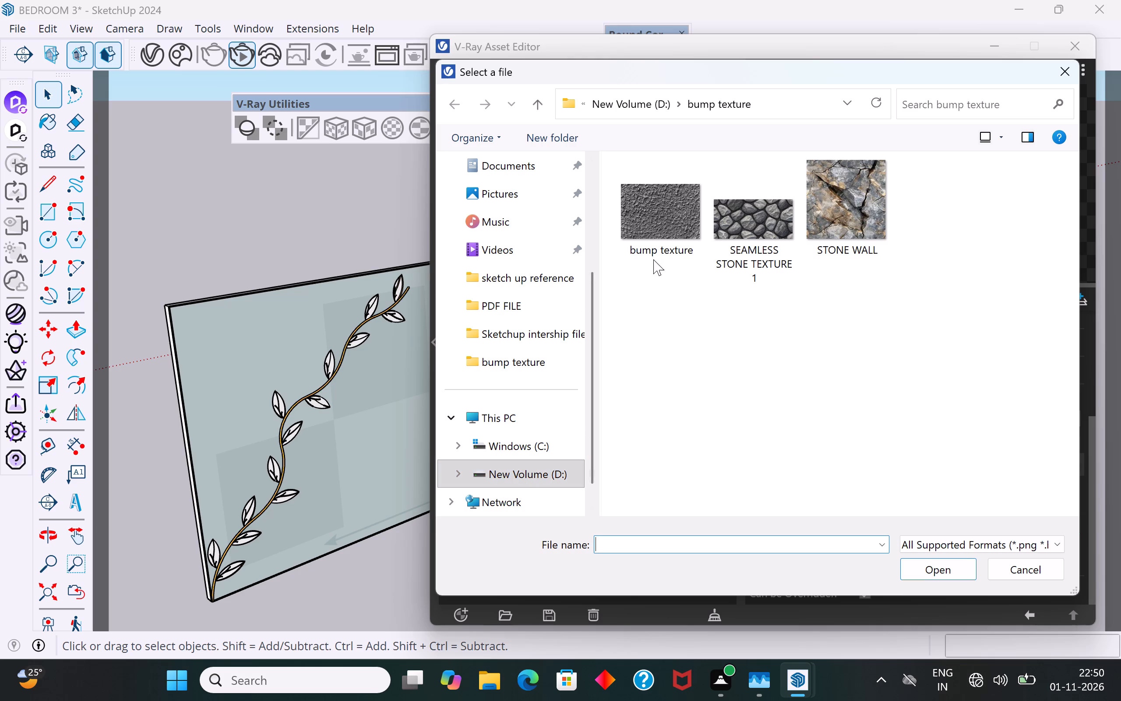
click(666, 229)
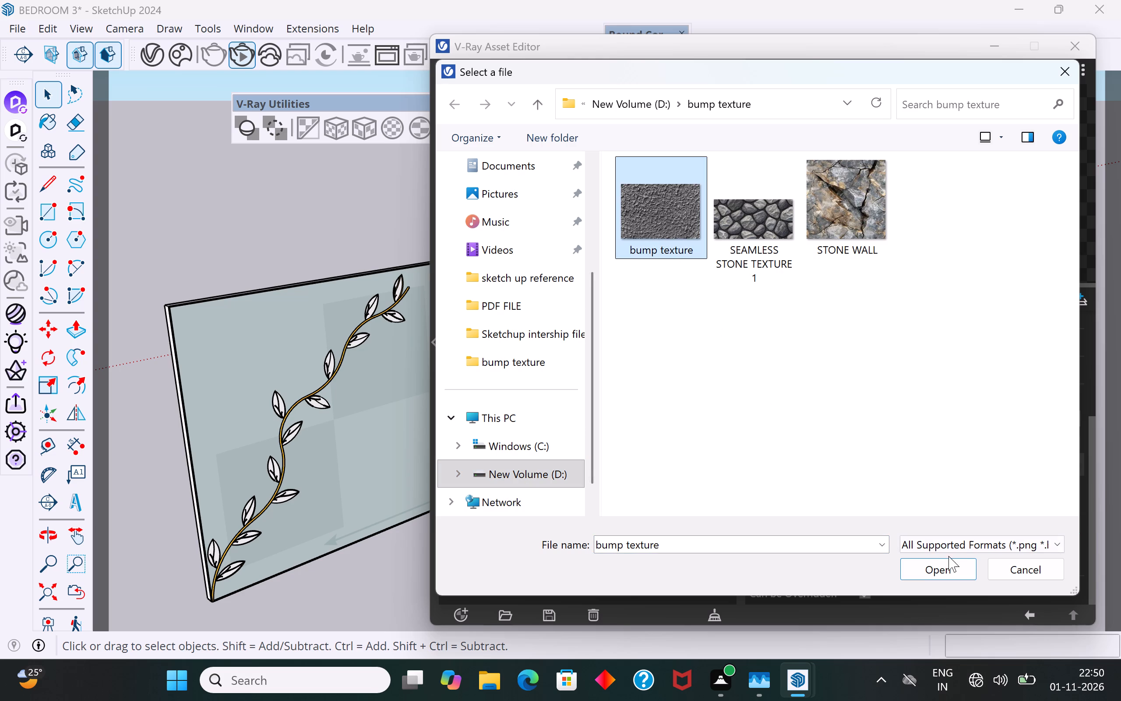
click(946, 570)
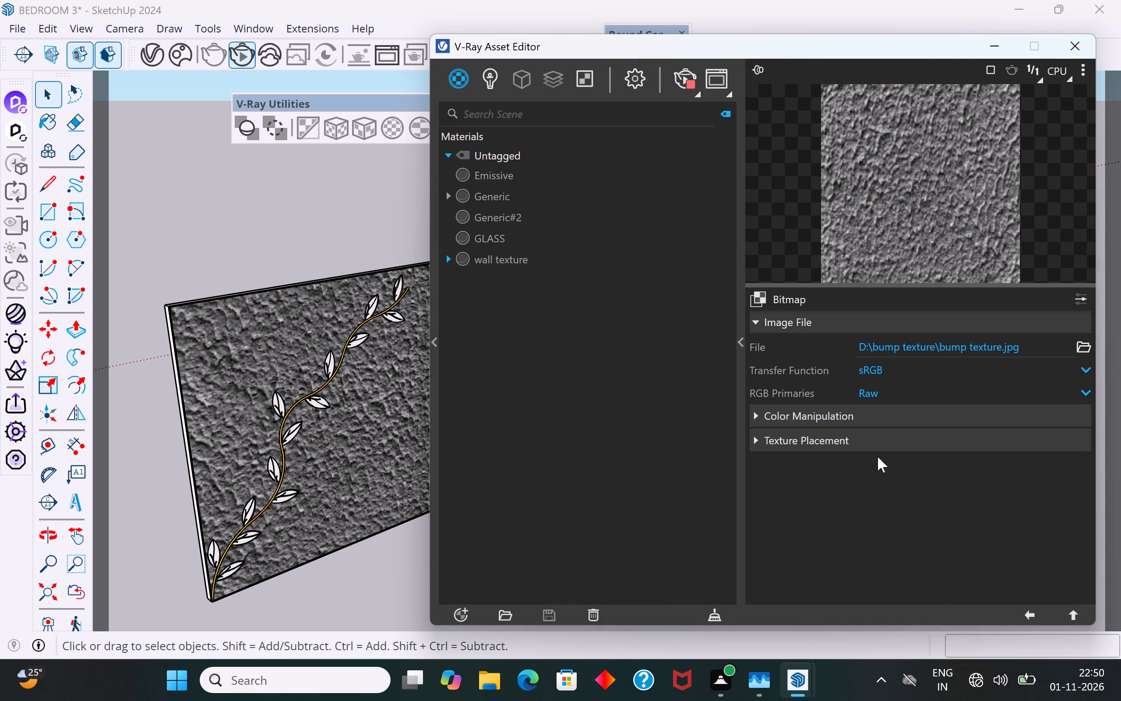
scroll(966, 570, down, 3)
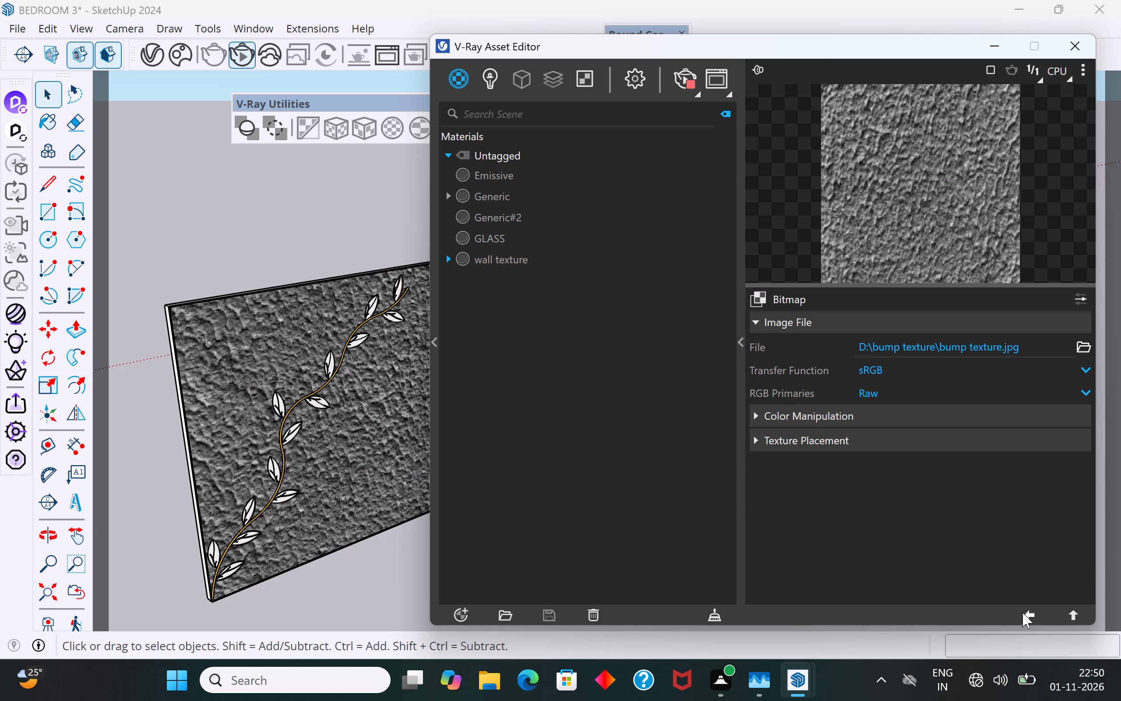
click(1028, 615)
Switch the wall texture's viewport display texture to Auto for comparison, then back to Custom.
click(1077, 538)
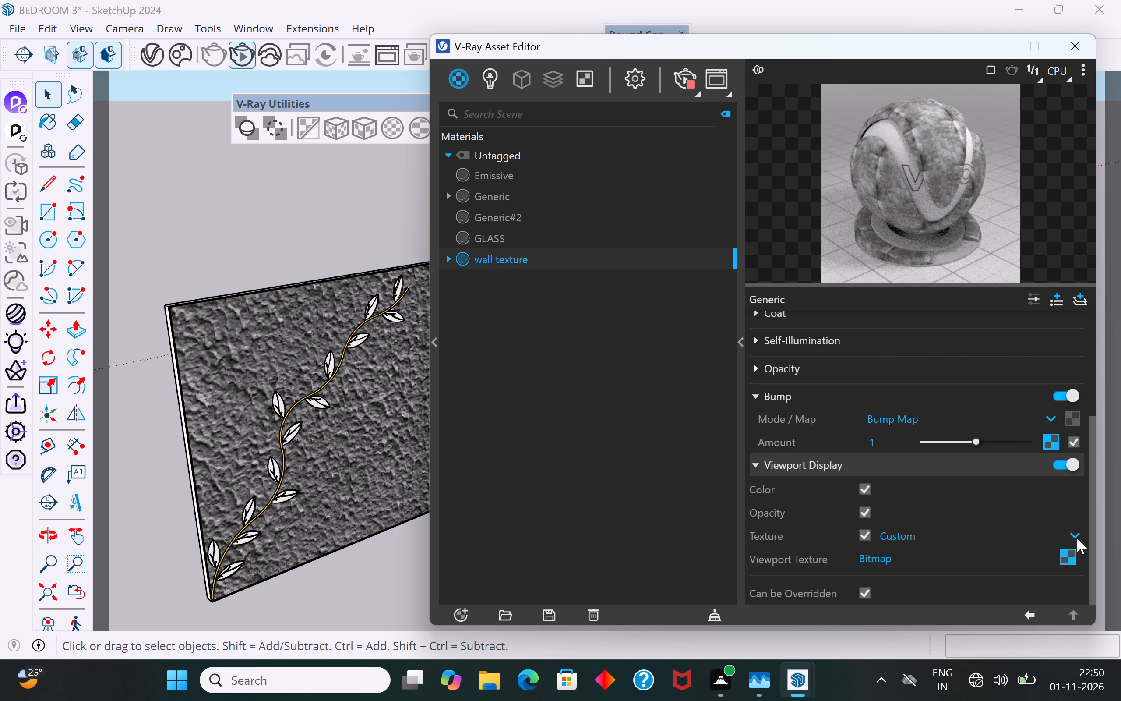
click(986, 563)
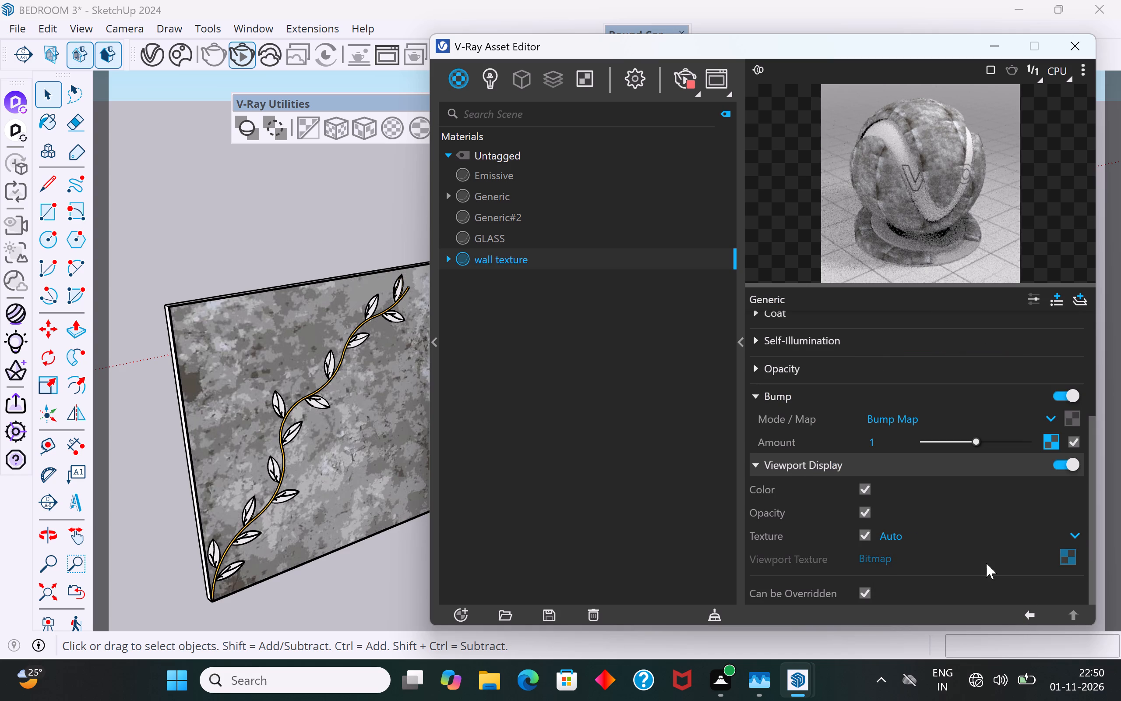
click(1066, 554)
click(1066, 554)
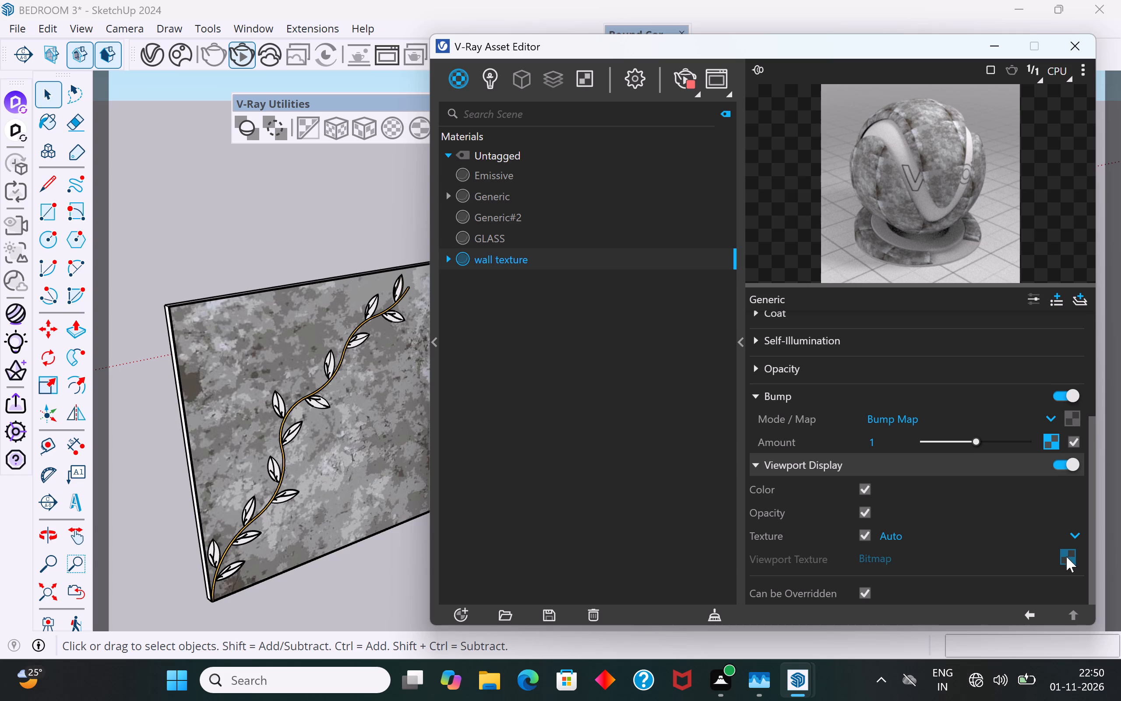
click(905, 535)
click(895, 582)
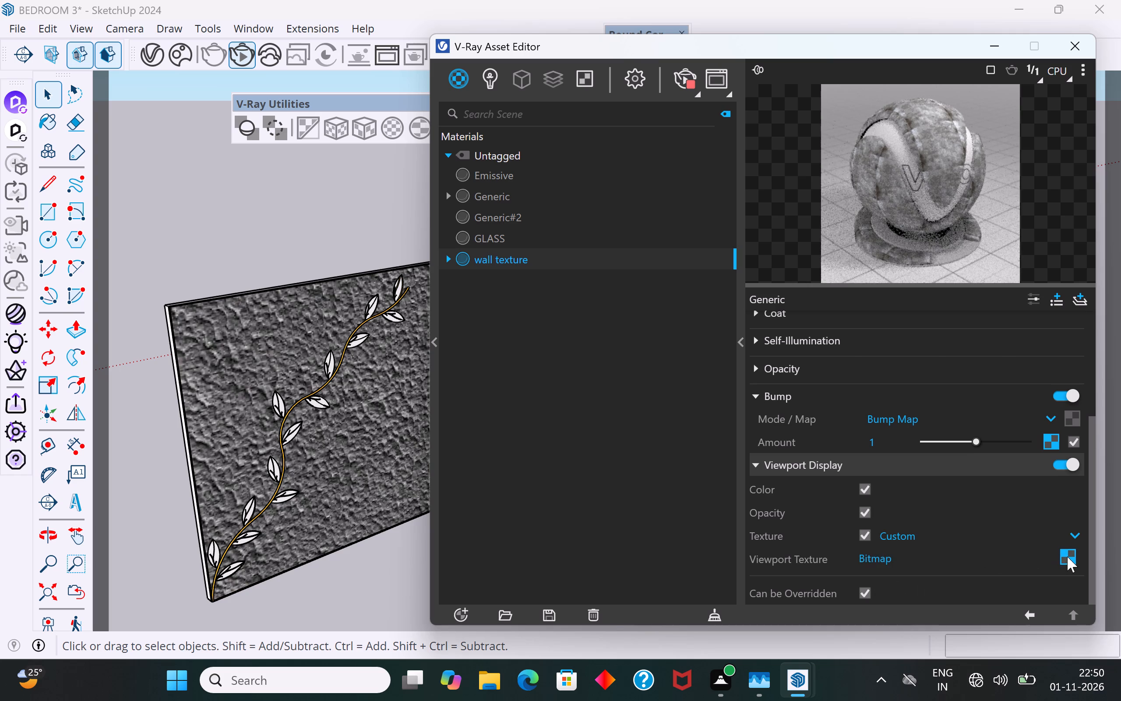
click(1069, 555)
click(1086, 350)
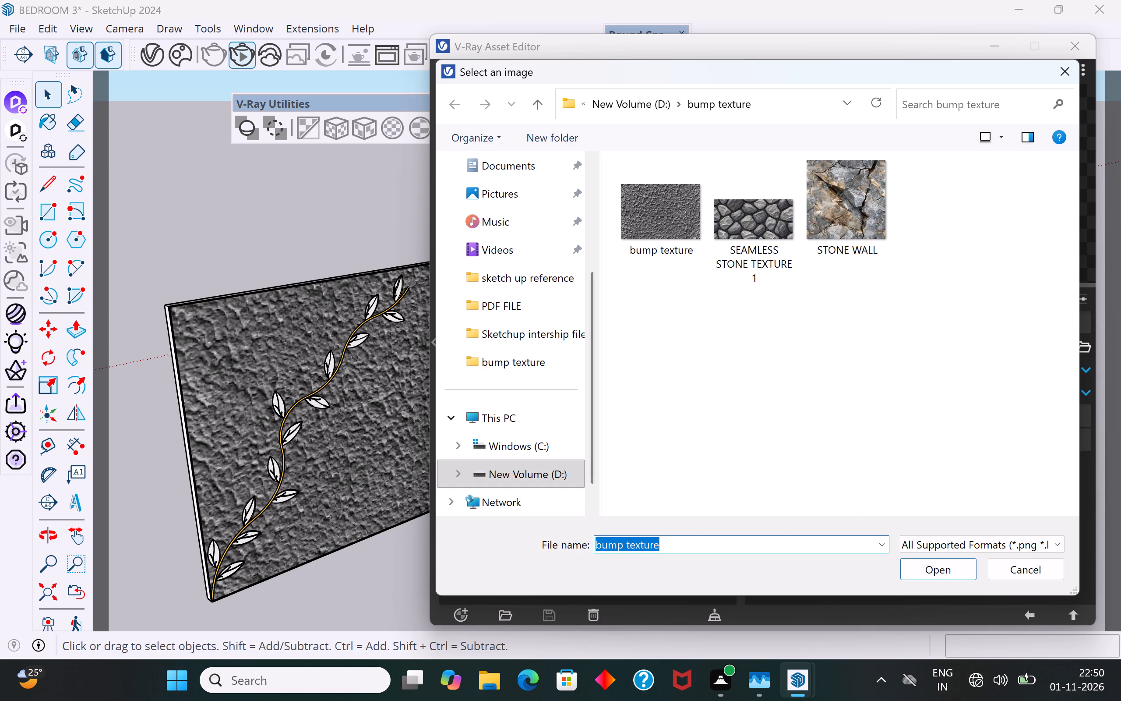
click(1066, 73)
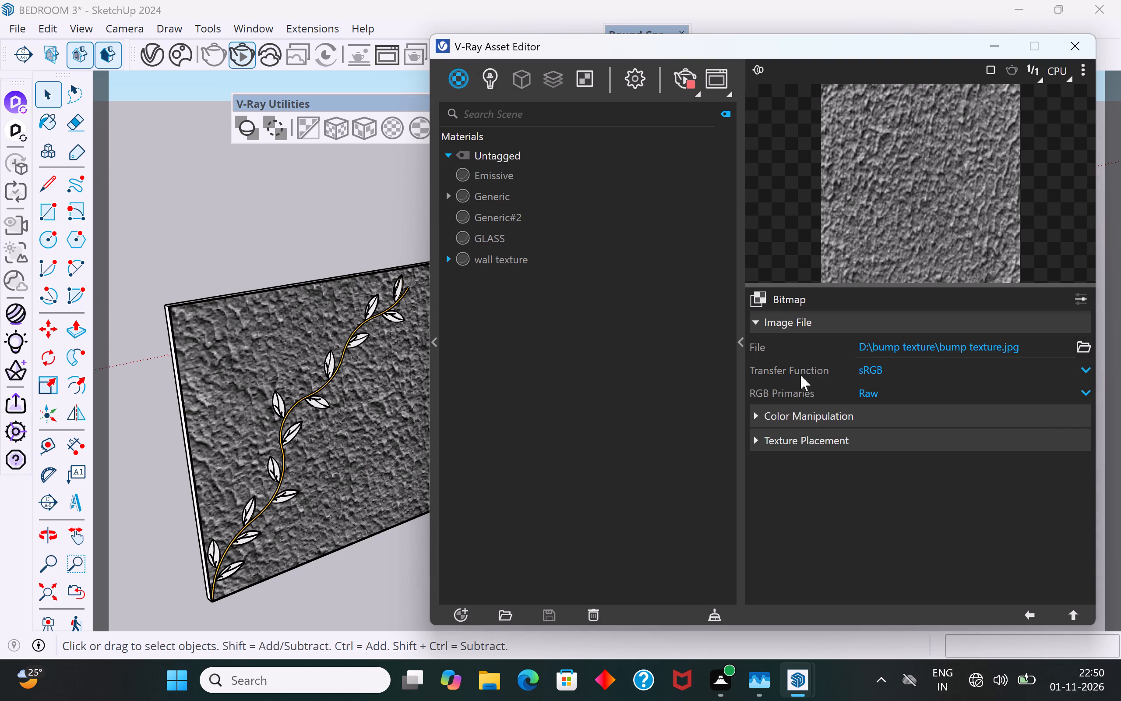
Return to the wall texture material's settings and set its bump amount to 0.8.
click(1031, 610)
scroll(905, 549, down, 2)
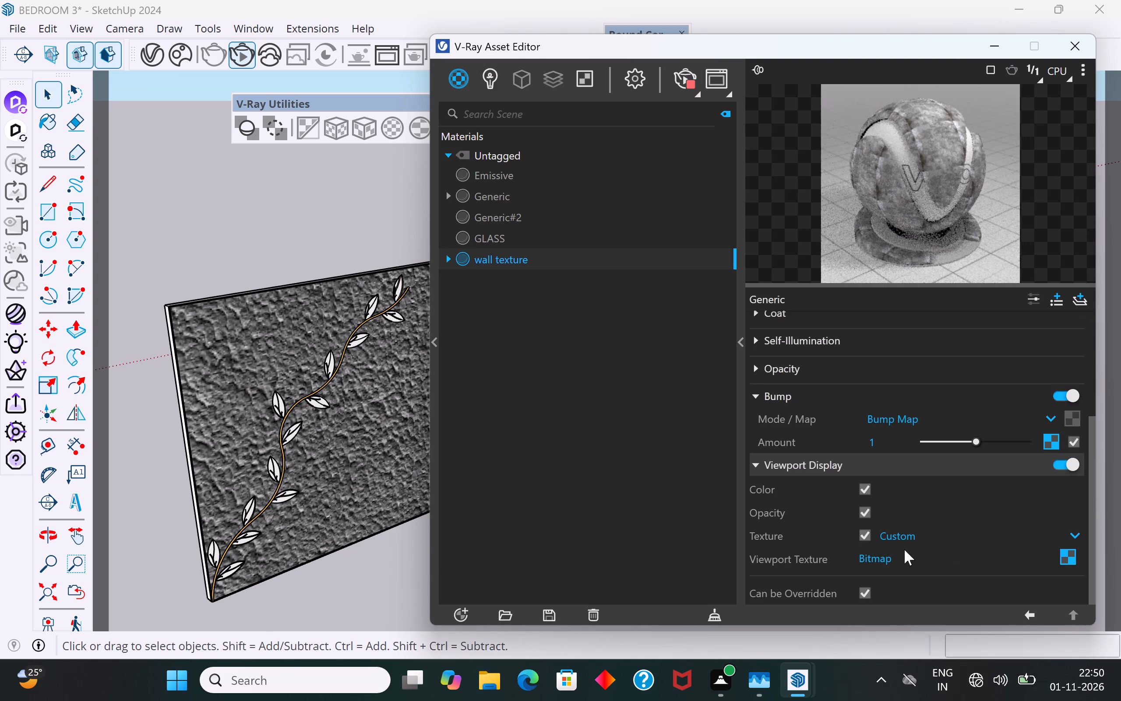
scroll(904, 549, down, 1)
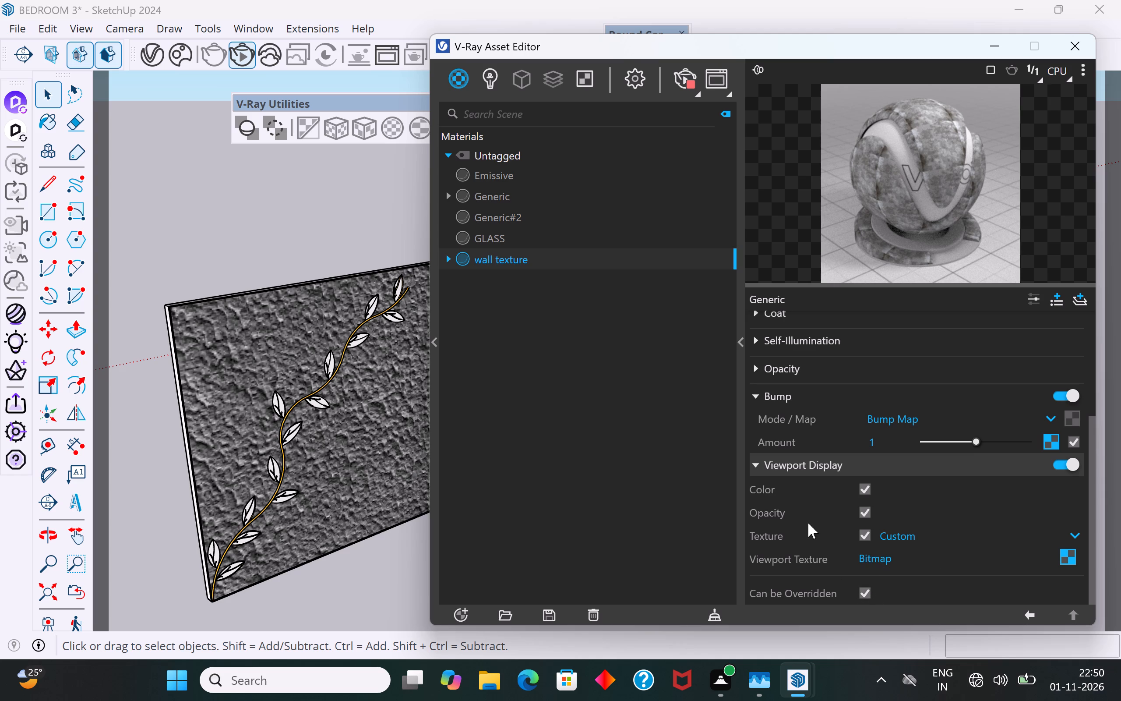
drag(976, 440, 957, 440)
drag(954, 440, 947, 435)
scroll(947, 435, up, 2)
scroll(947, 435, down, 2)
drag(945, 443, 912, 441)
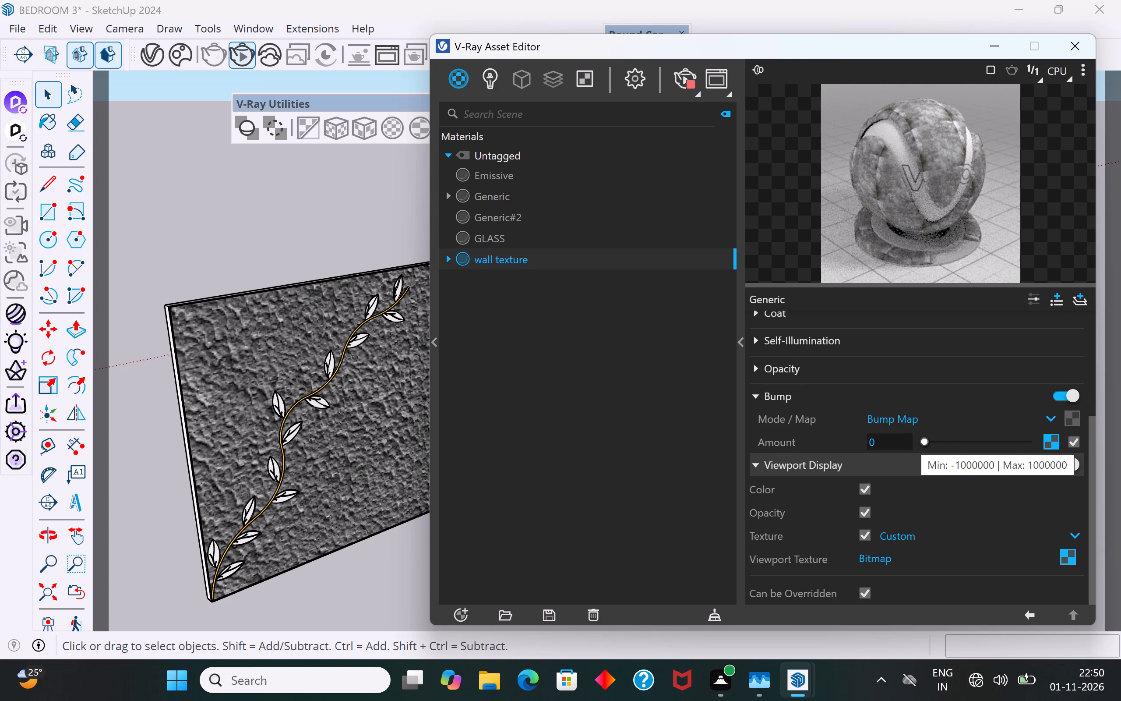
drag(927, 441, 966, 439)
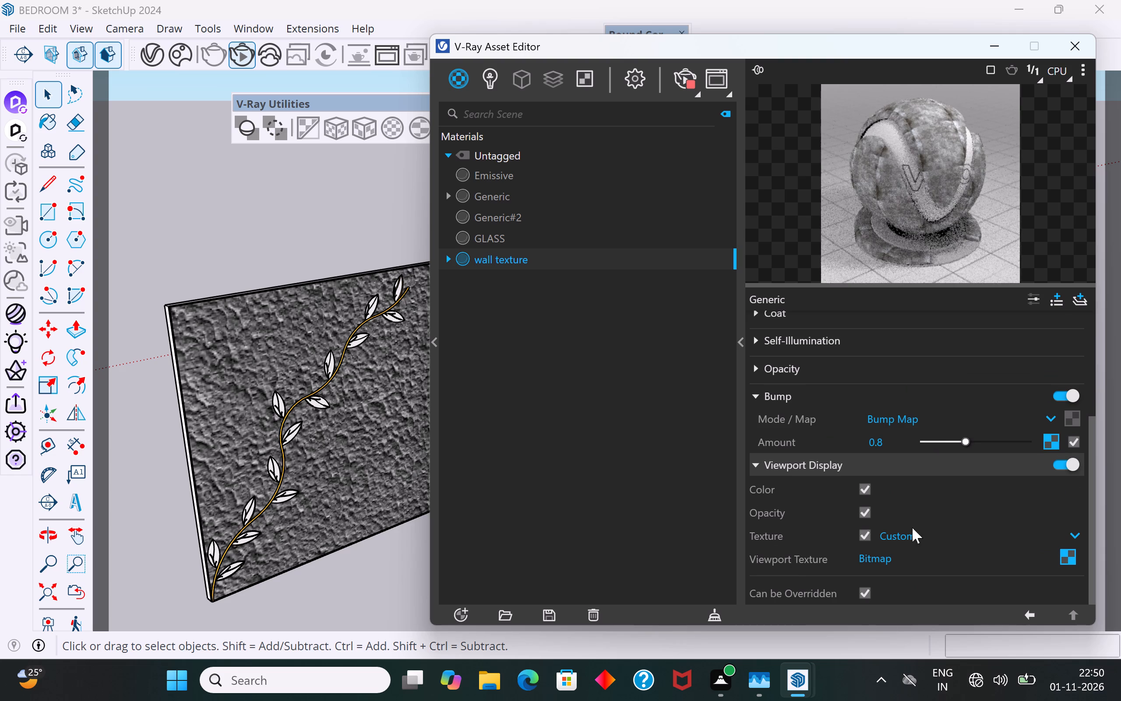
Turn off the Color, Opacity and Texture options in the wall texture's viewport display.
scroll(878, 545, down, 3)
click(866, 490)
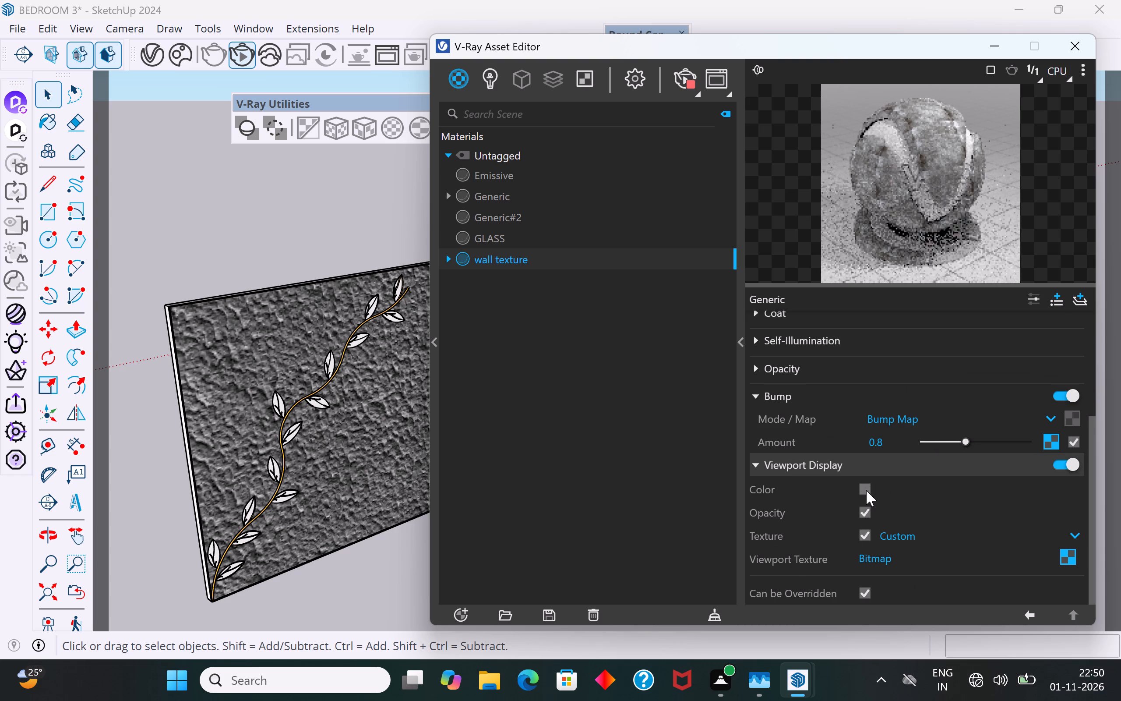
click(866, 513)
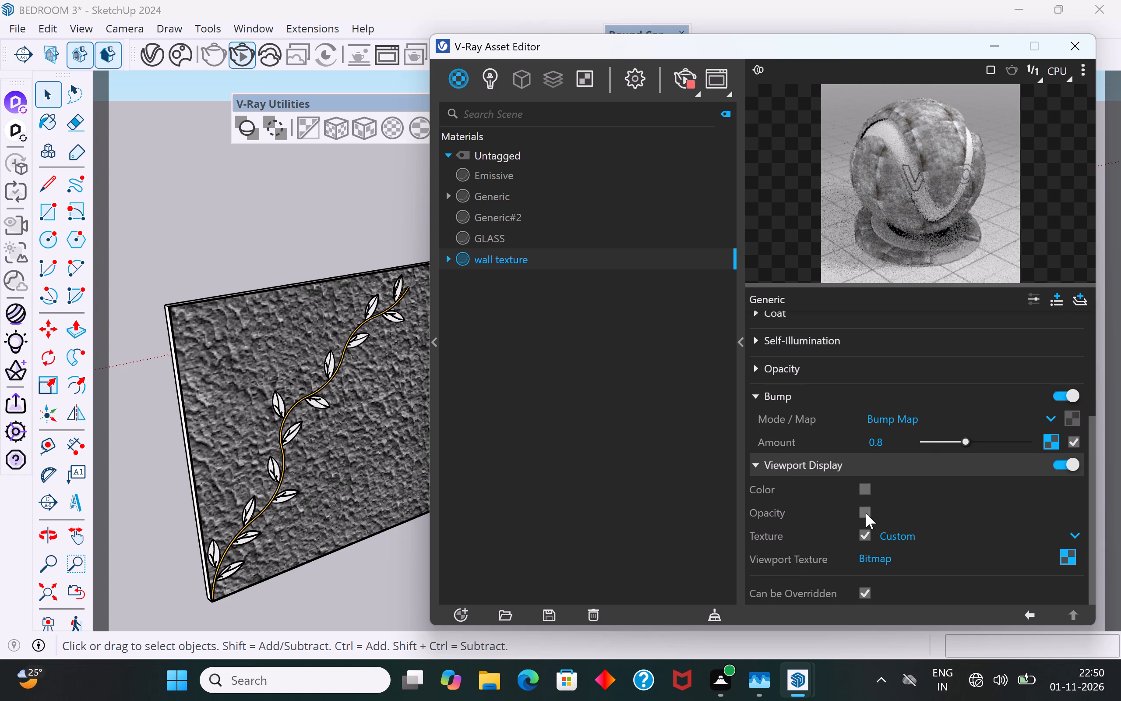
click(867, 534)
Apply the wall texture material to the current selection.
right_click(615, 257)
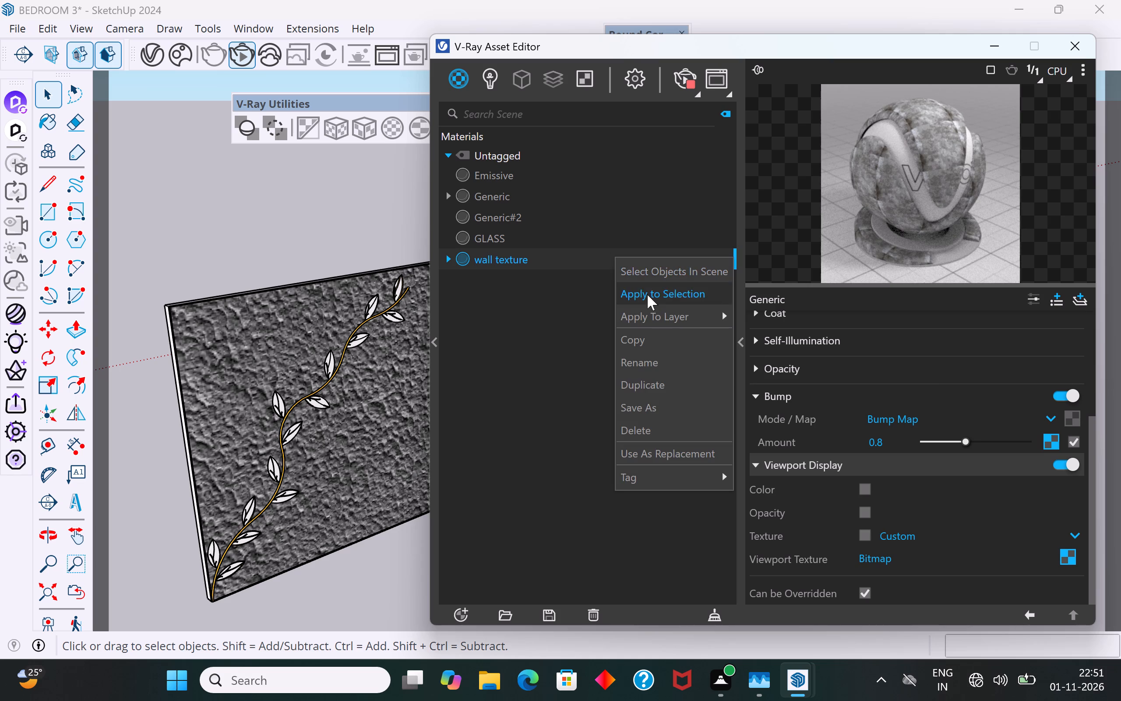
click(647, 294)
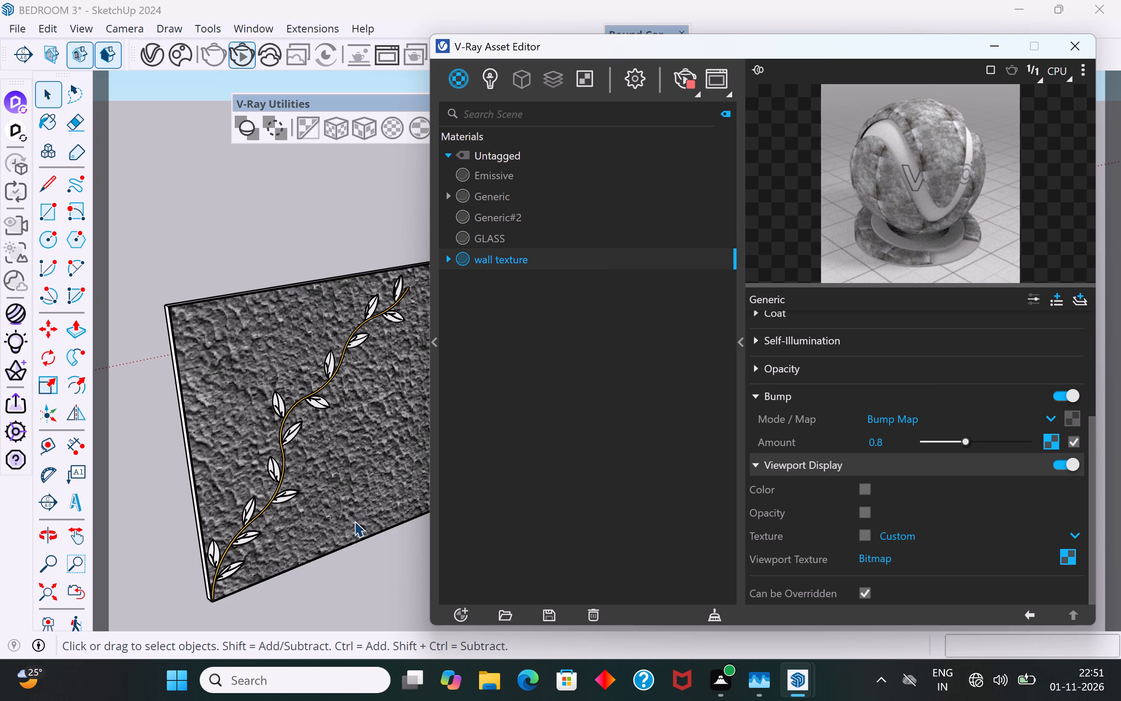
scroll(351, 533, down, 4)
scroll(351, 533, up, 4)
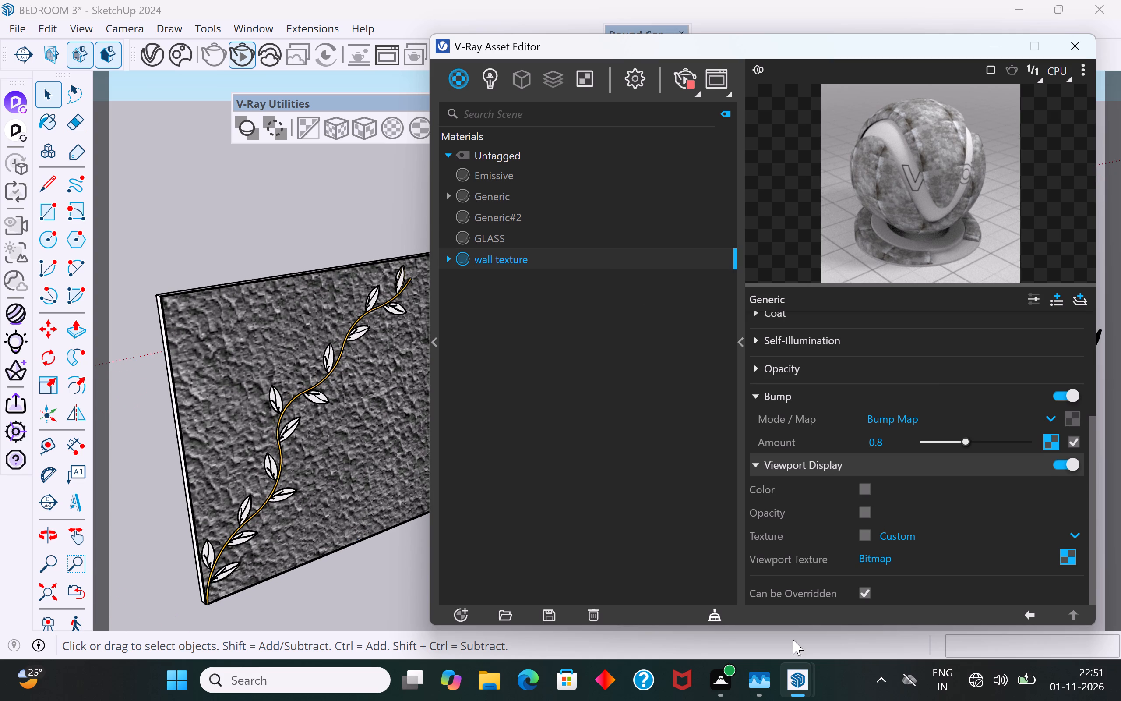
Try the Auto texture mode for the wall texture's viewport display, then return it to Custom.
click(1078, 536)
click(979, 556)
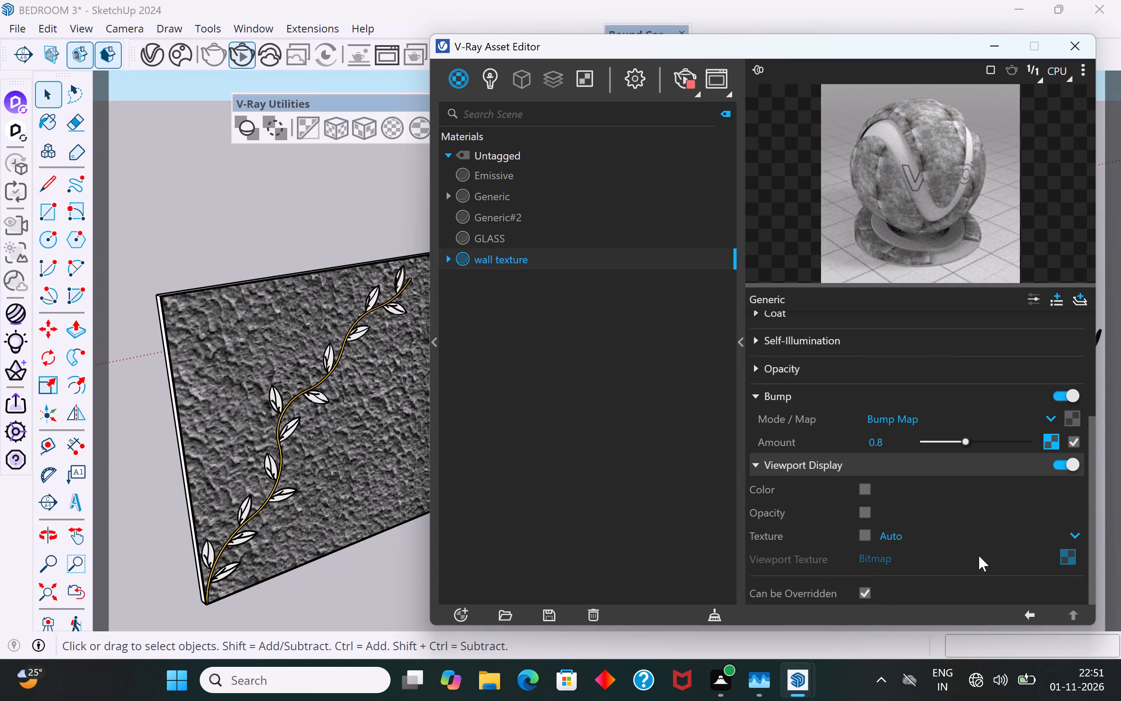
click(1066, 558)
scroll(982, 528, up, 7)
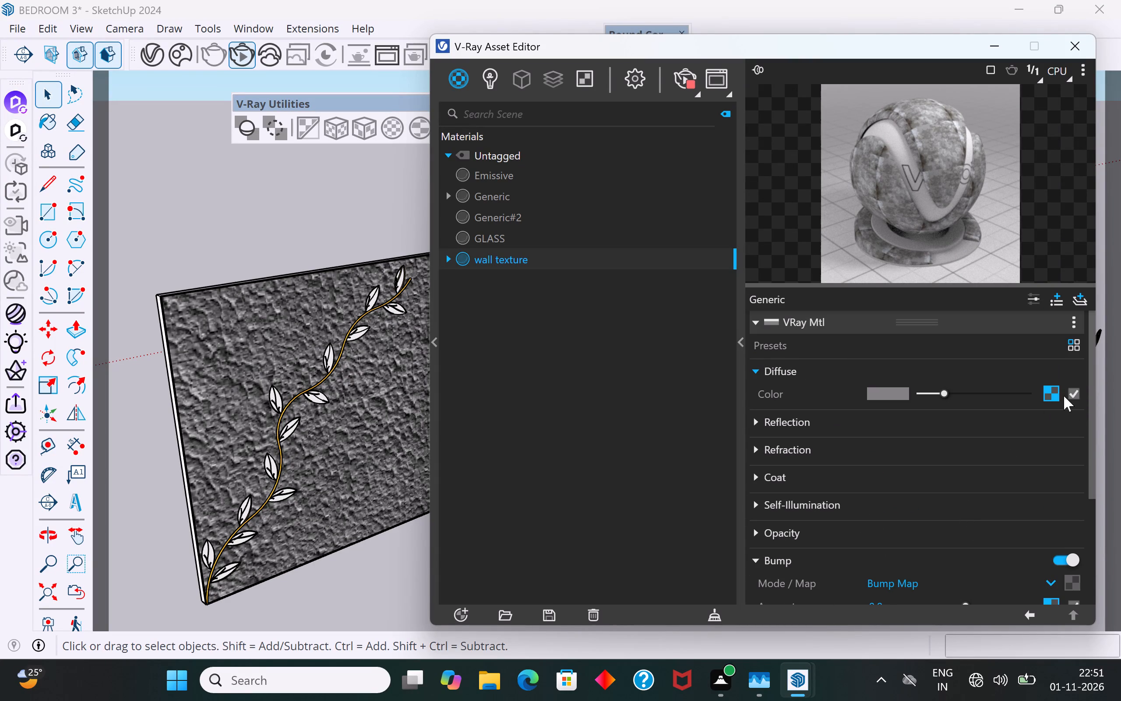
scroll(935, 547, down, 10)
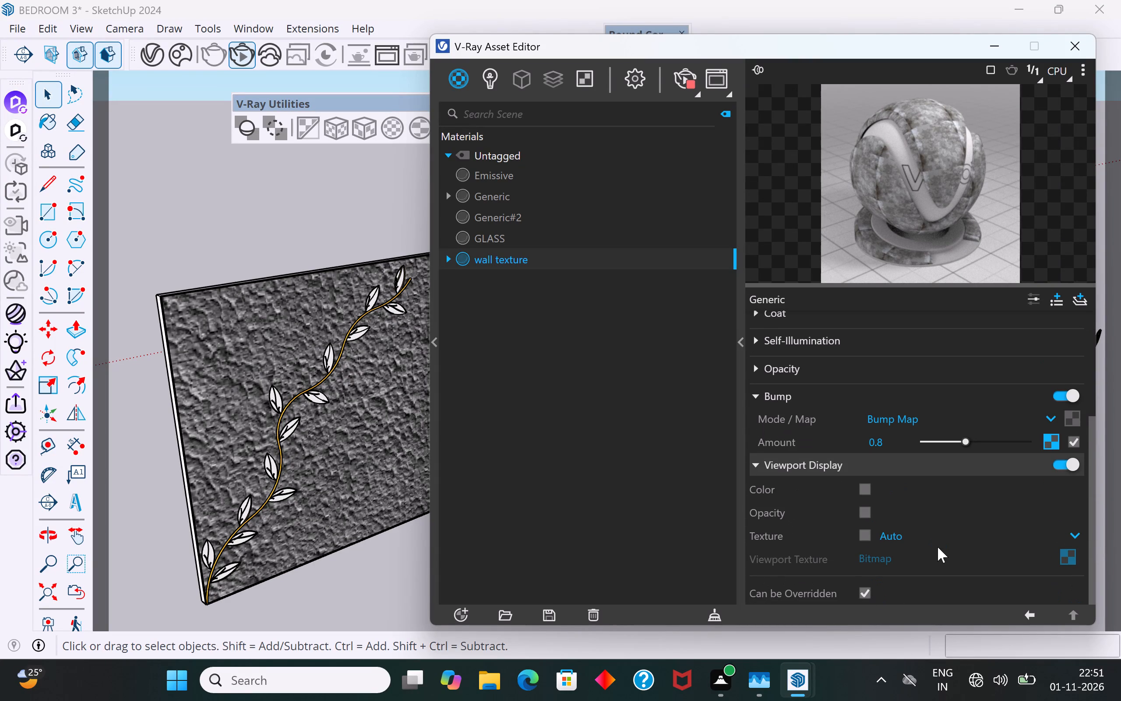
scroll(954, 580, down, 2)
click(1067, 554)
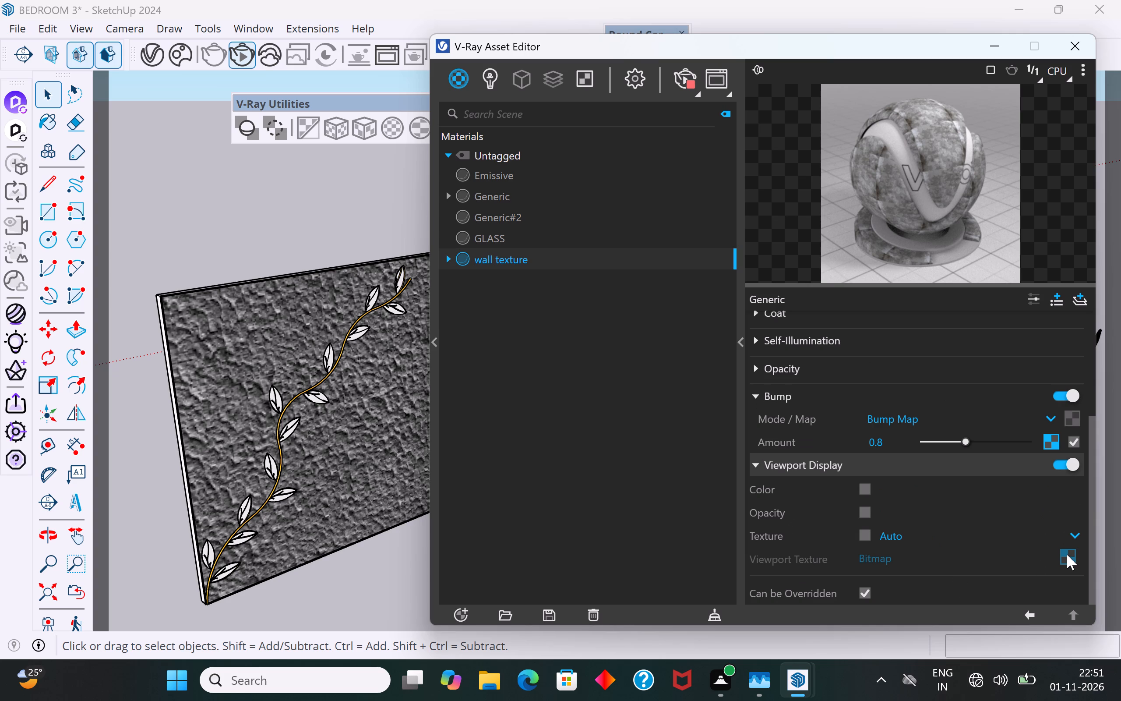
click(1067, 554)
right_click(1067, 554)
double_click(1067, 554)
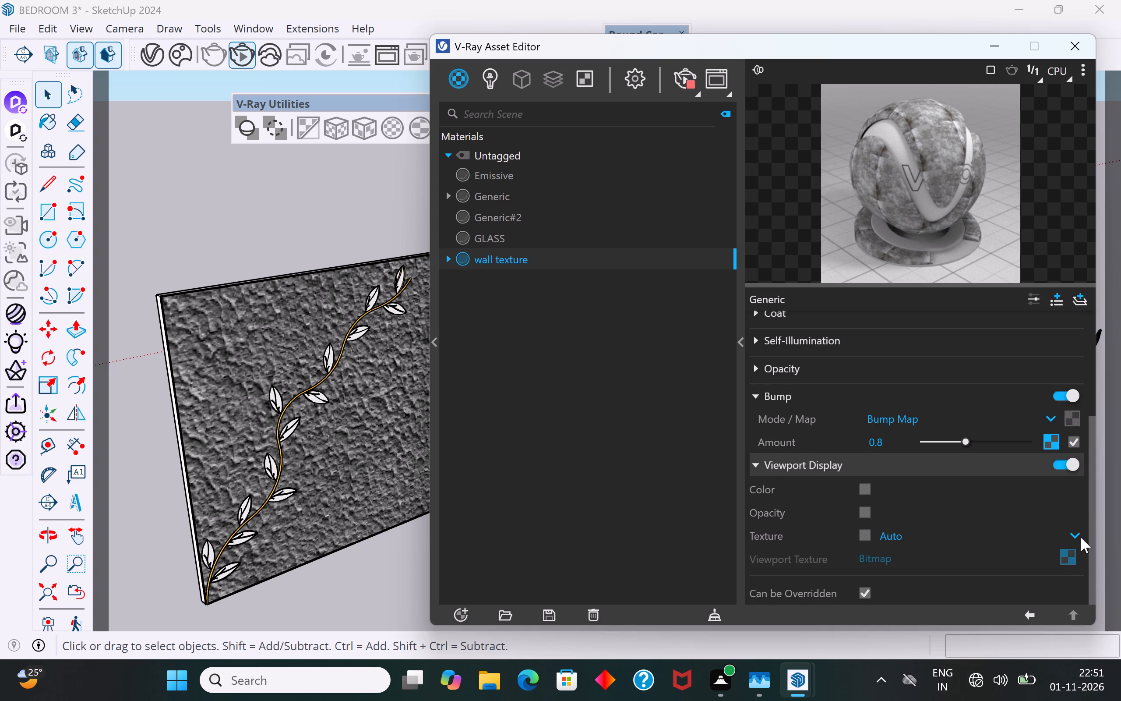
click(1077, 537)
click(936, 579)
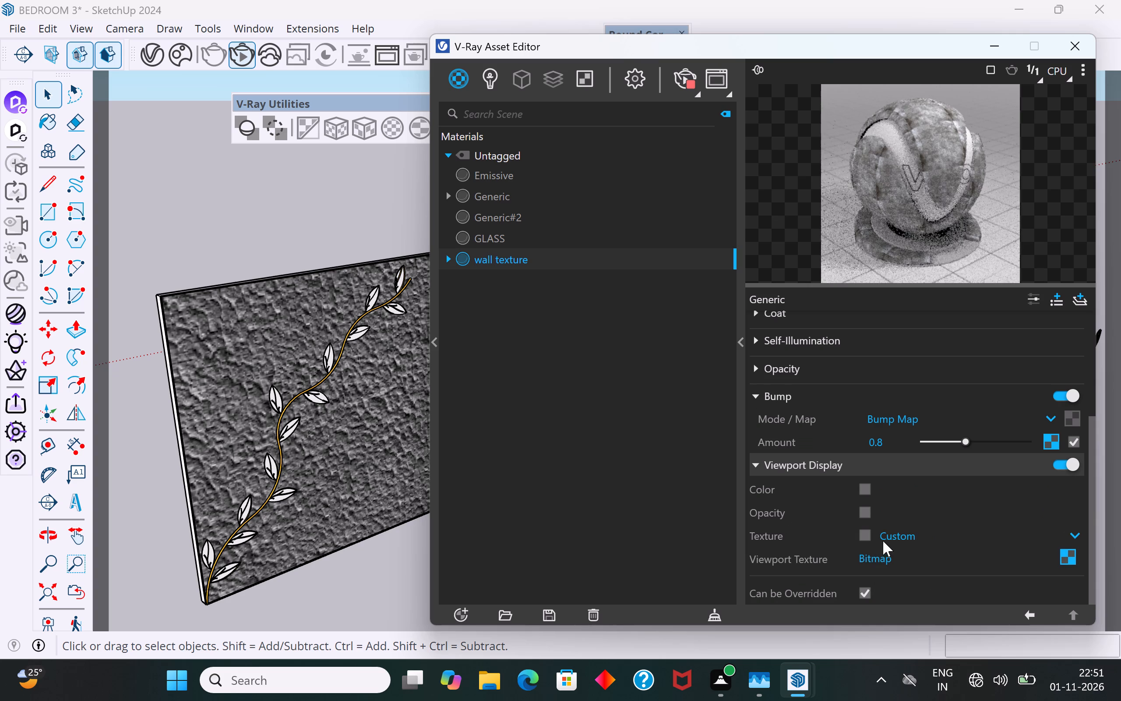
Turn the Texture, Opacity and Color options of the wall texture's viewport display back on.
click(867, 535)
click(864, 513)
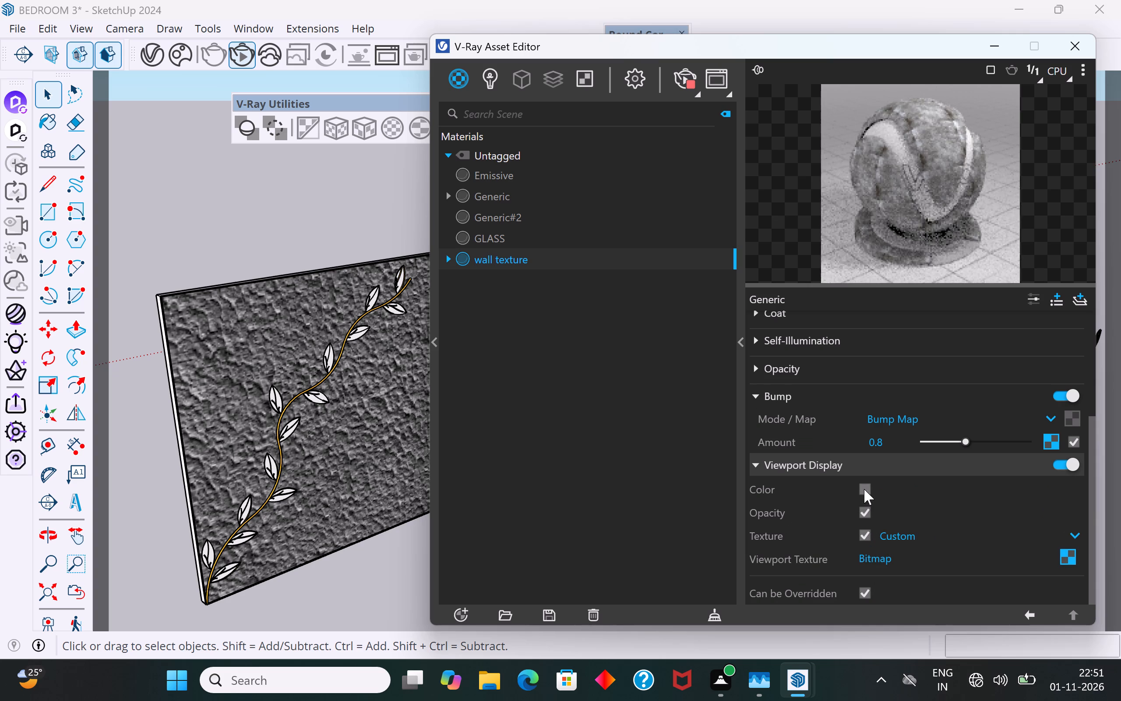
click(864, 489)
Replace the wall texture's viewport bitmap with the SEAMLESS STONE TEXTURE 1 image from the D: drive's bump texture folder.
click(1074, 553)
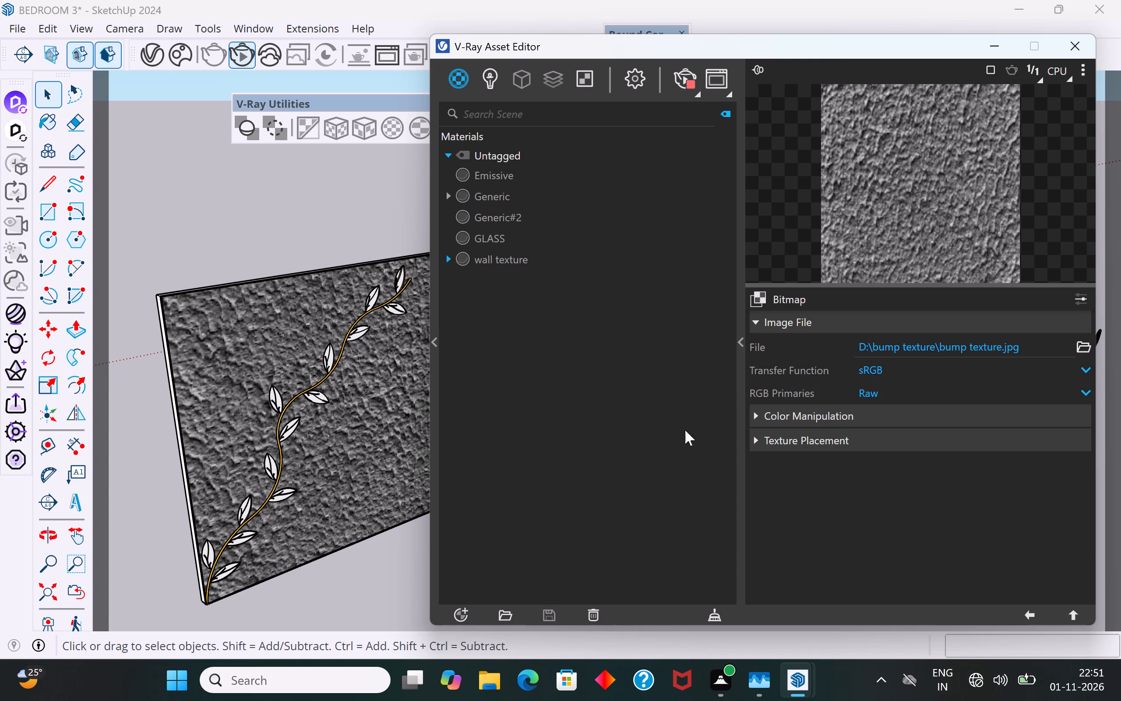
click(759, 320)
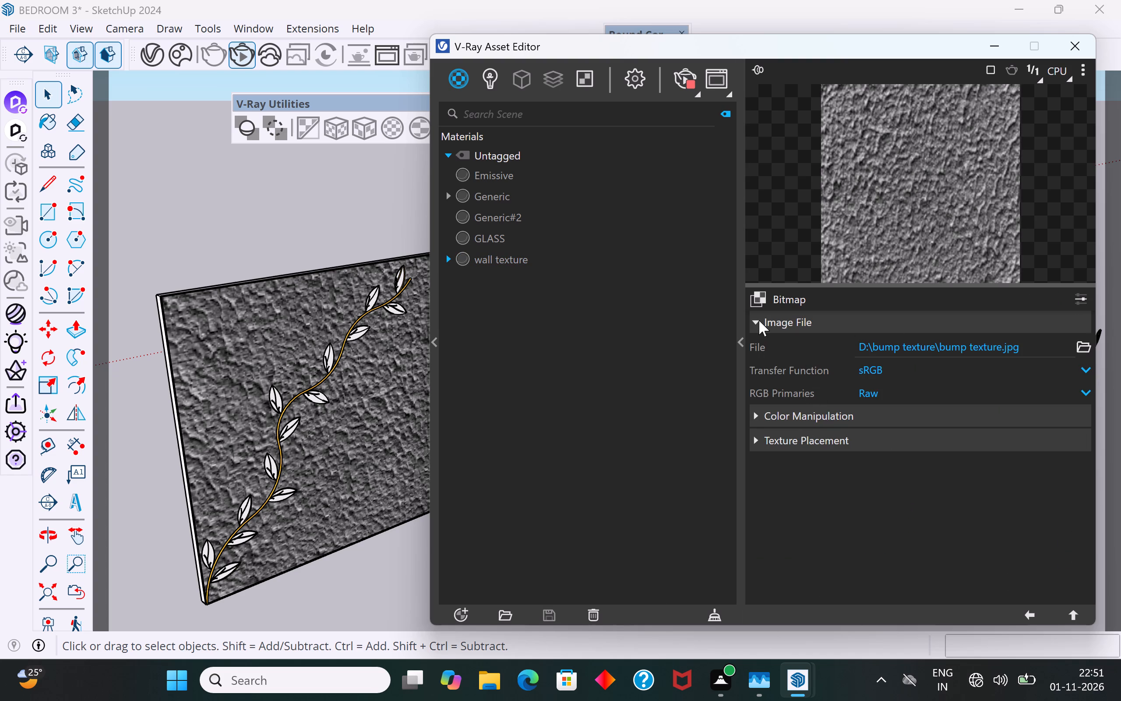
click(759, 320)
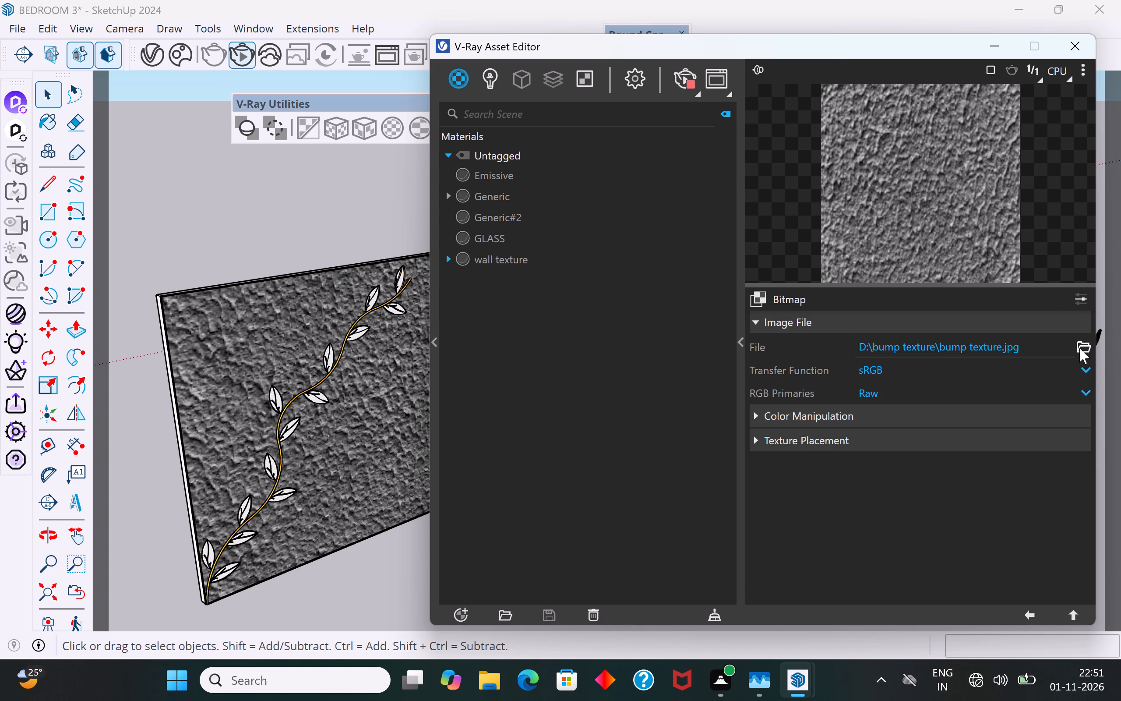
click(1079, 348)
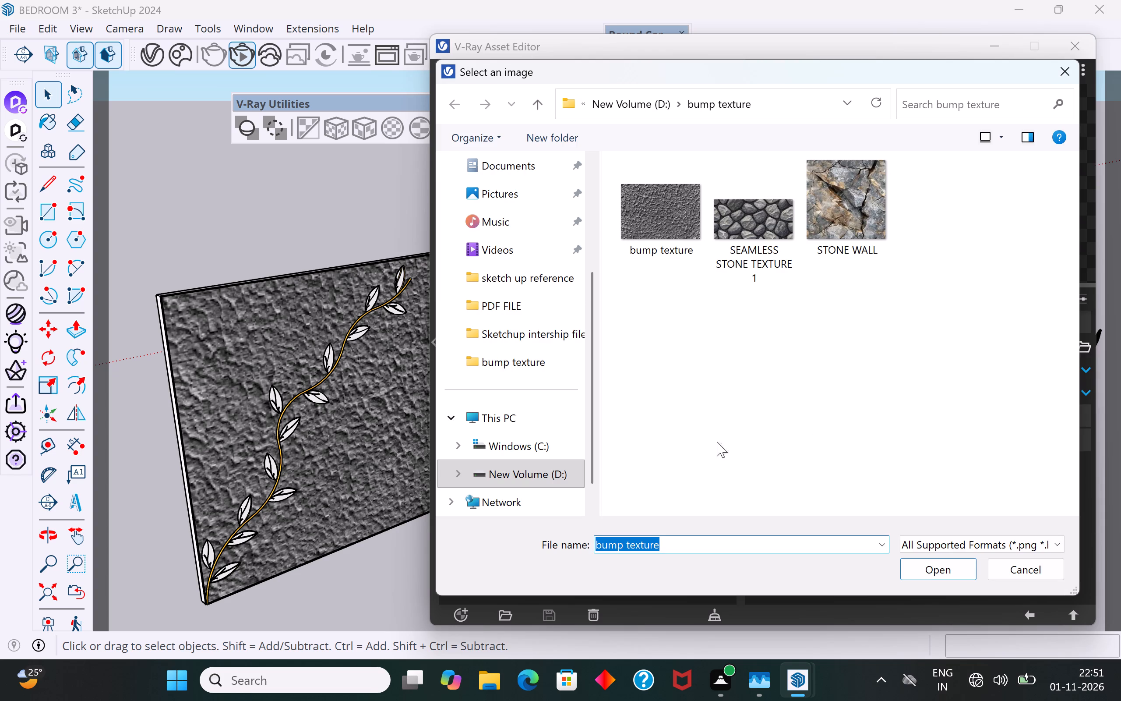
scroll(899, 375, down, 1)
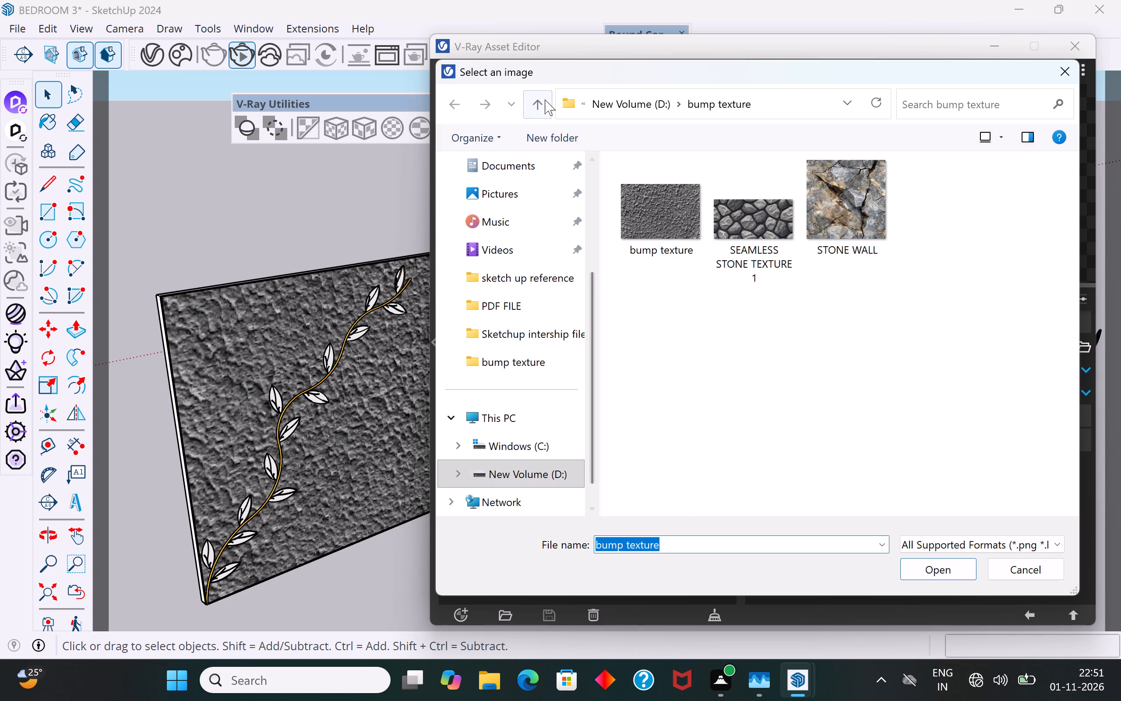
click(546, 99)
double_click(660, 222)
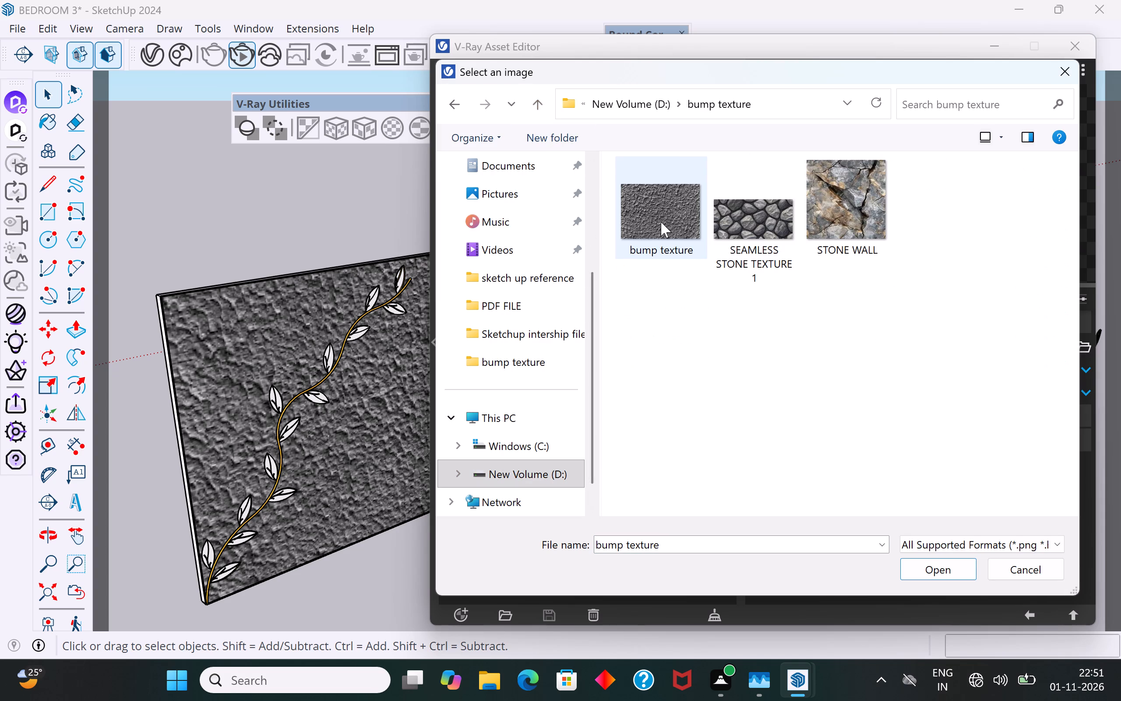
click(540, 103)
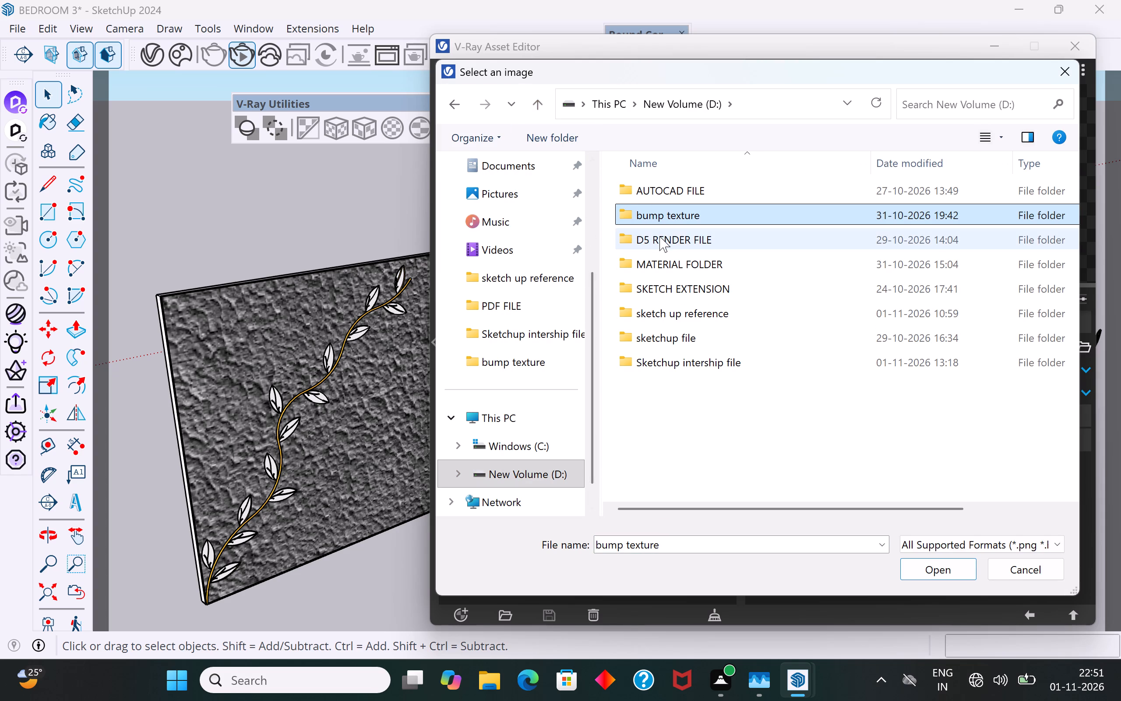
double_click(700, 216)
click(852, 221)
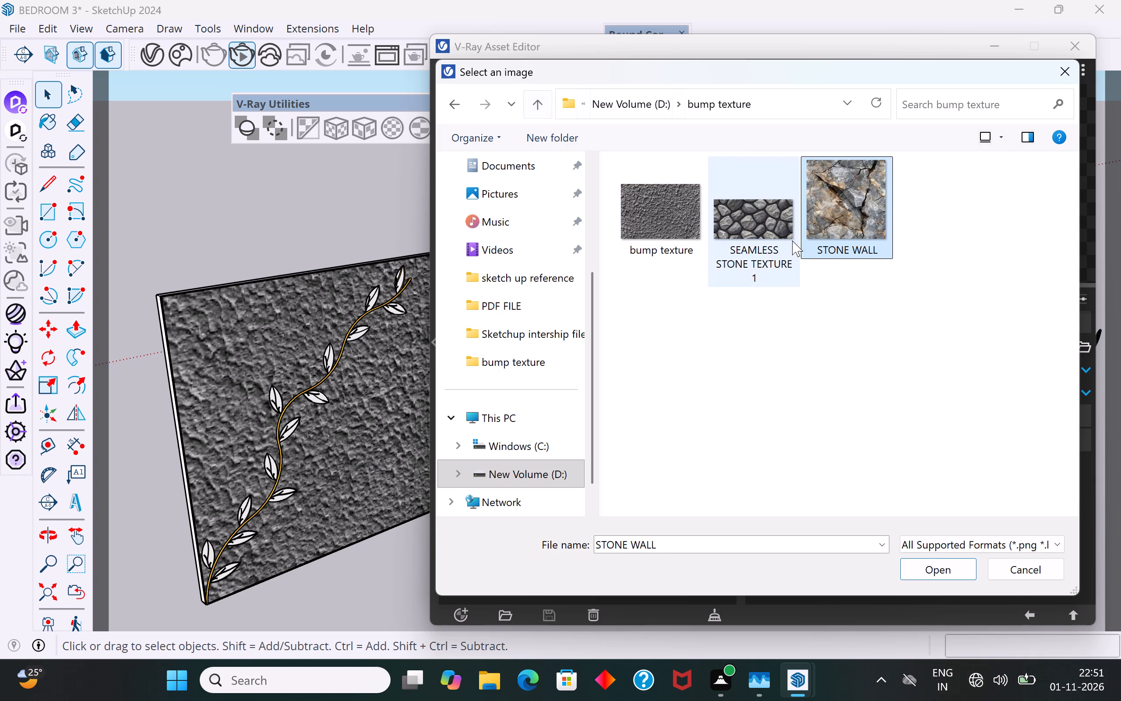
click(751, 203)
click(950, 566)
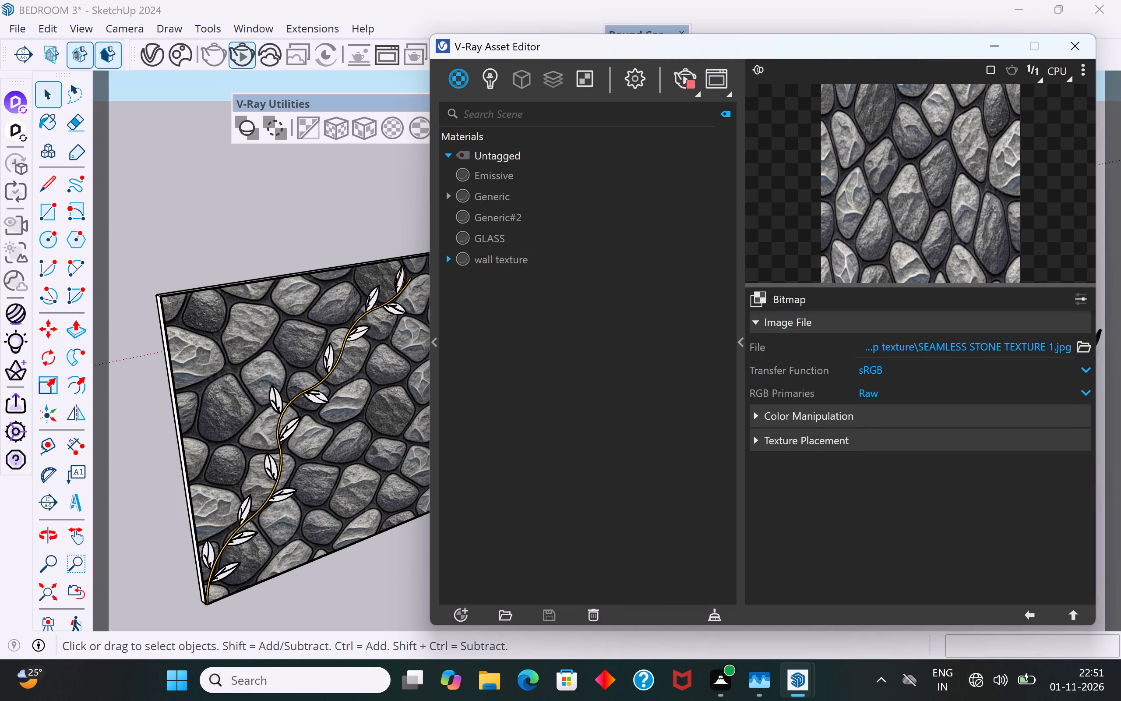
Try sRGB Primaries for the stone bitmap, then set its RGB Primaries to ACEScg Primaries.
click(1087, 393)
click(926, 441)
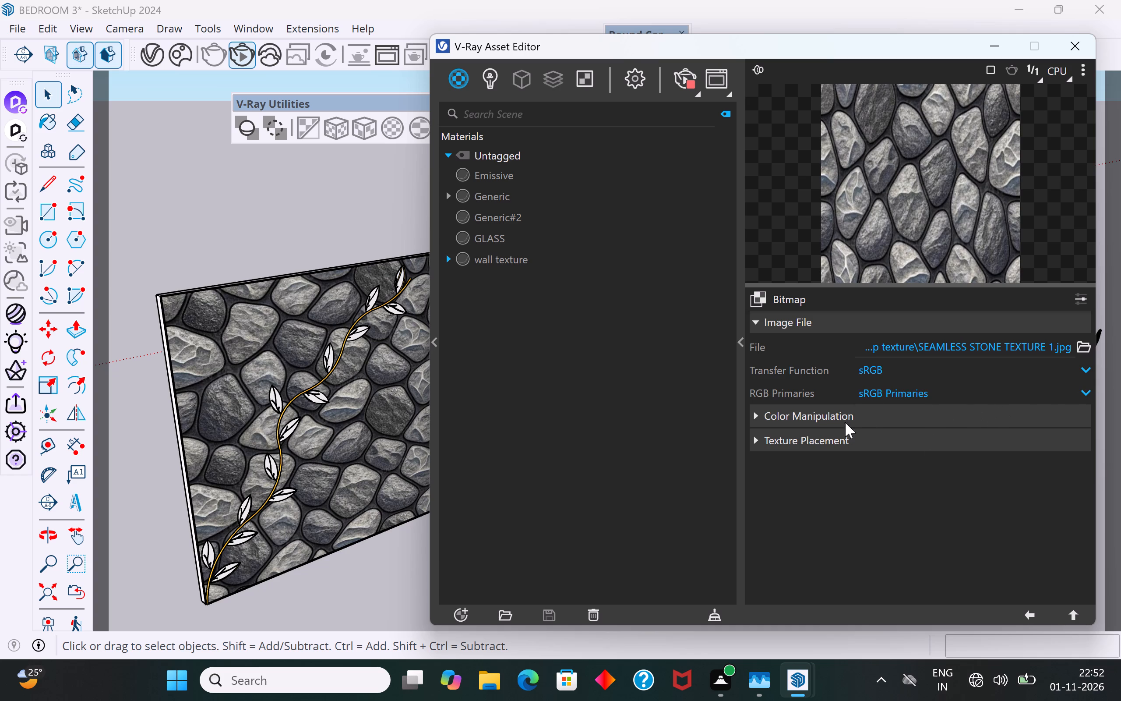
click(1098, 393)
click(1090, 393)
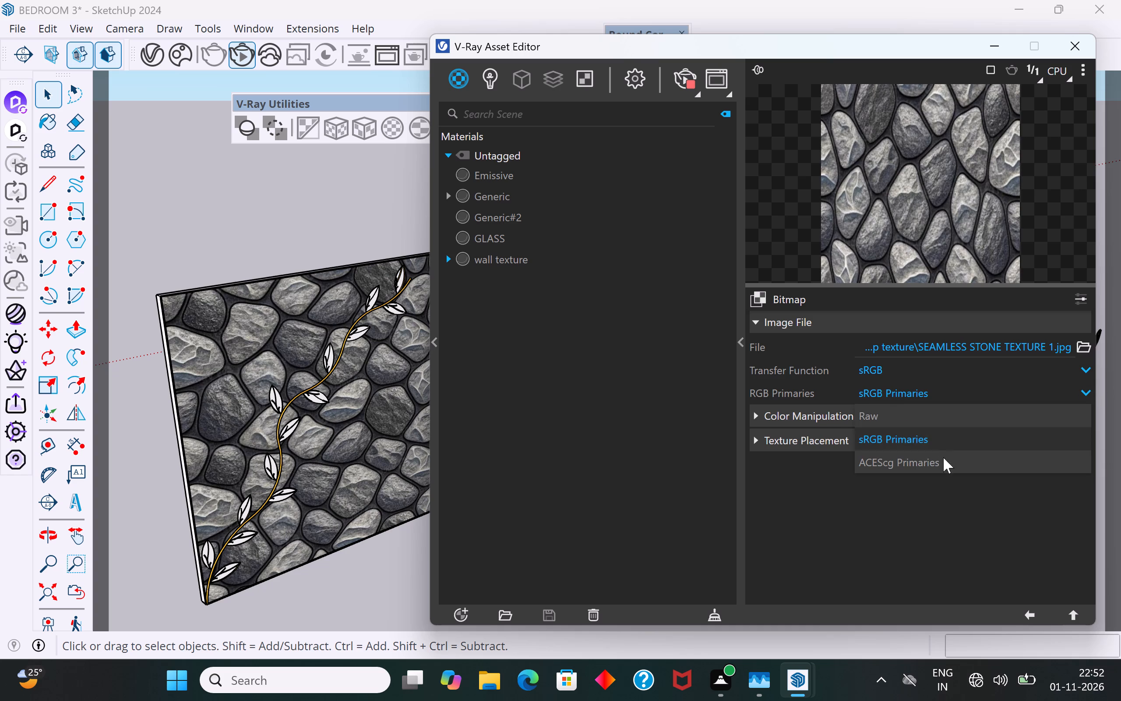
click(934, 471)
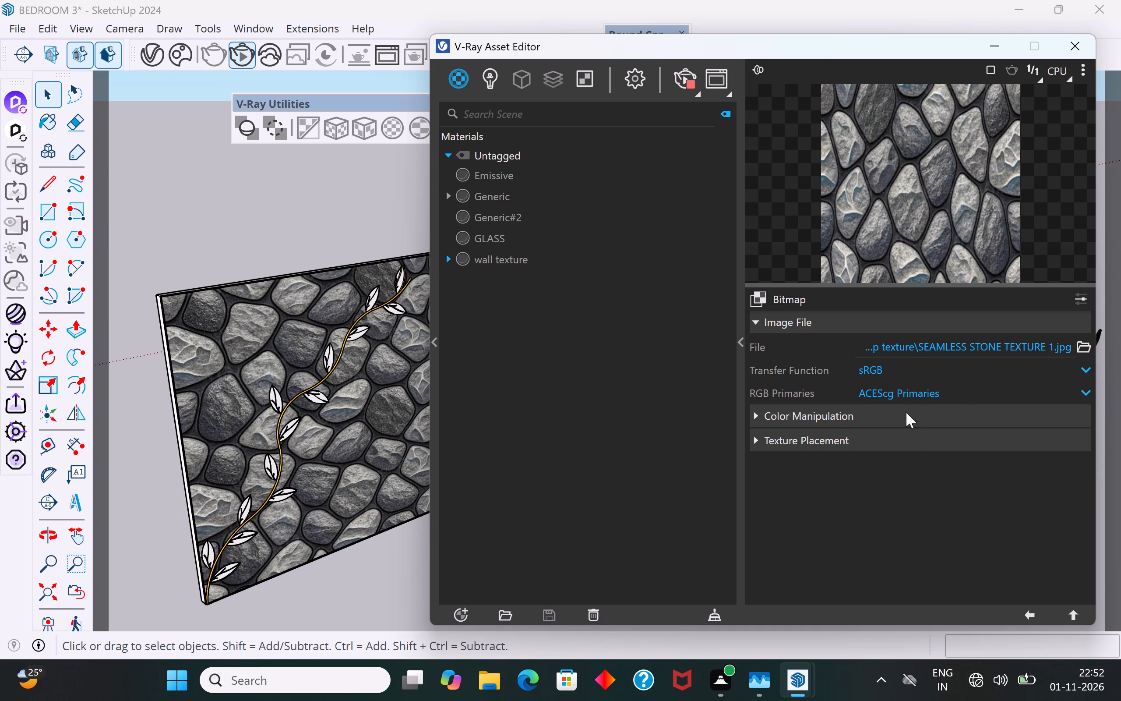
click(1092, 395)
click(1092, 346)
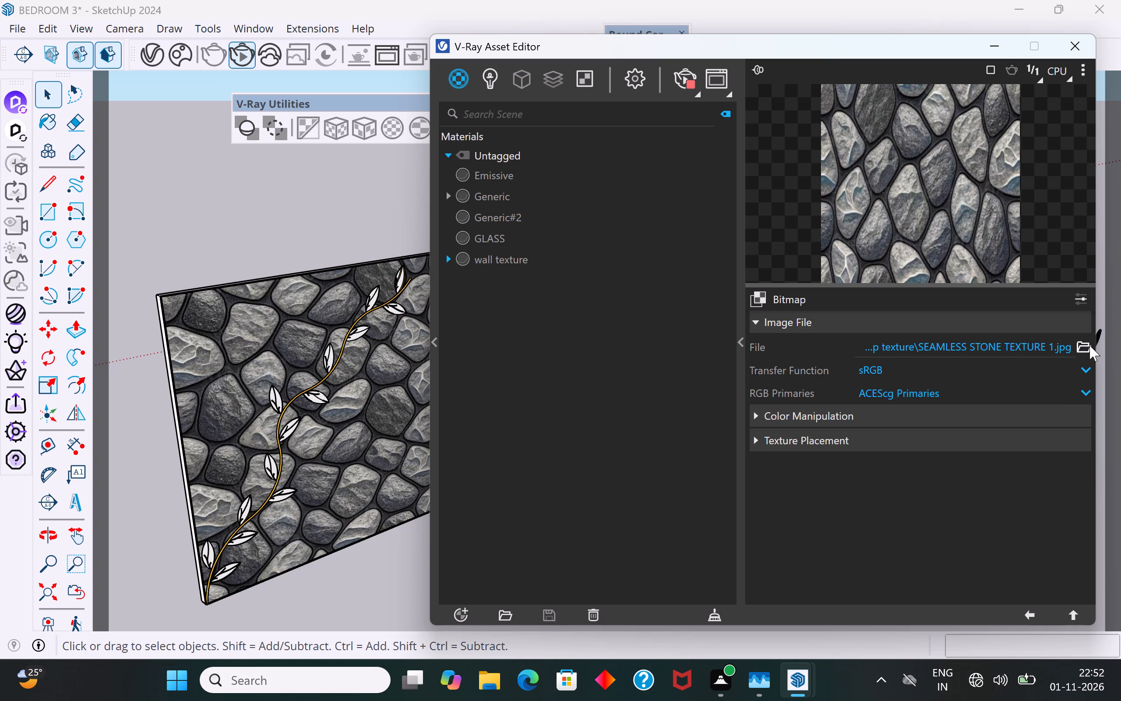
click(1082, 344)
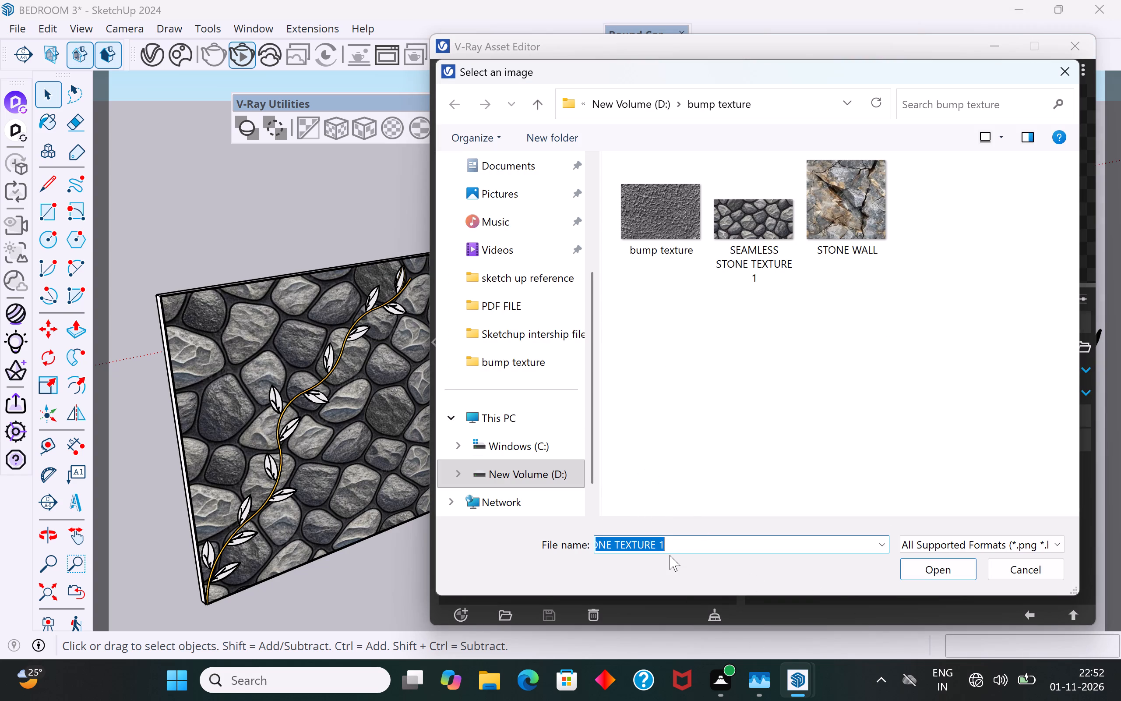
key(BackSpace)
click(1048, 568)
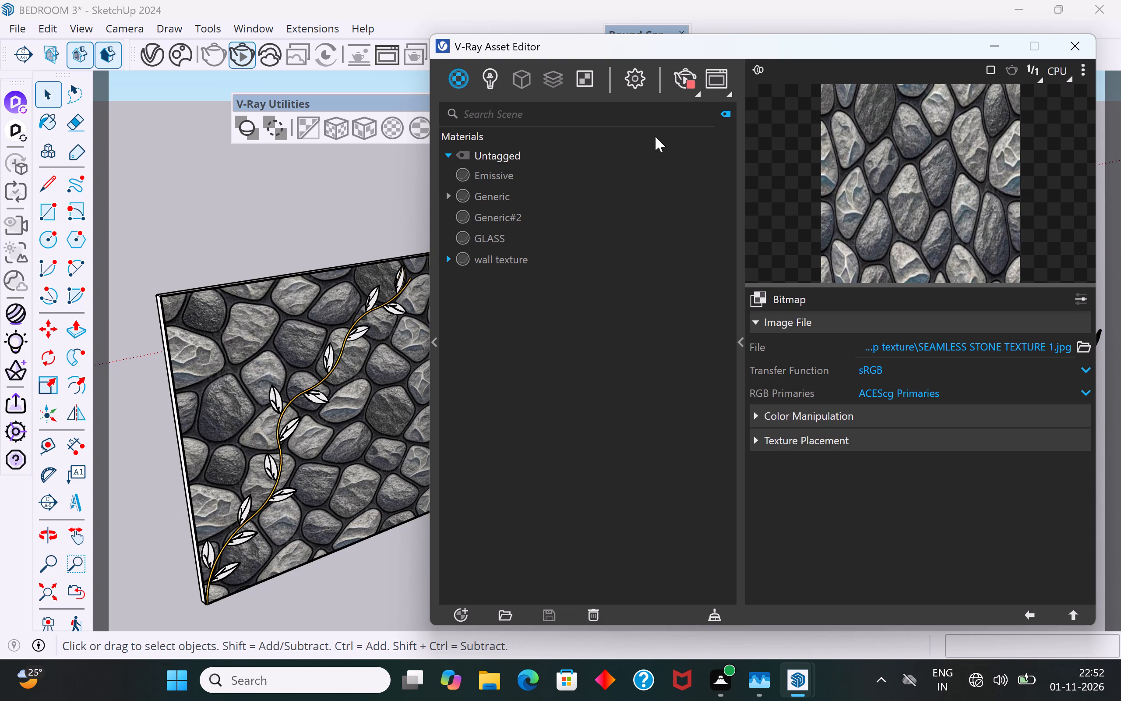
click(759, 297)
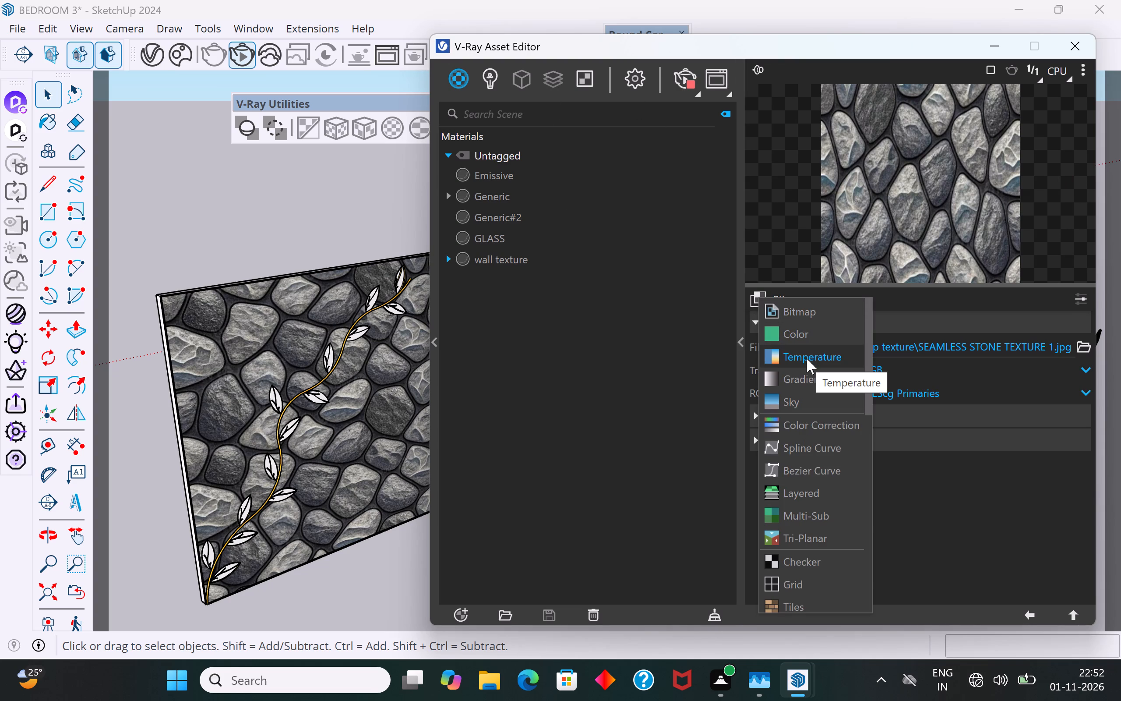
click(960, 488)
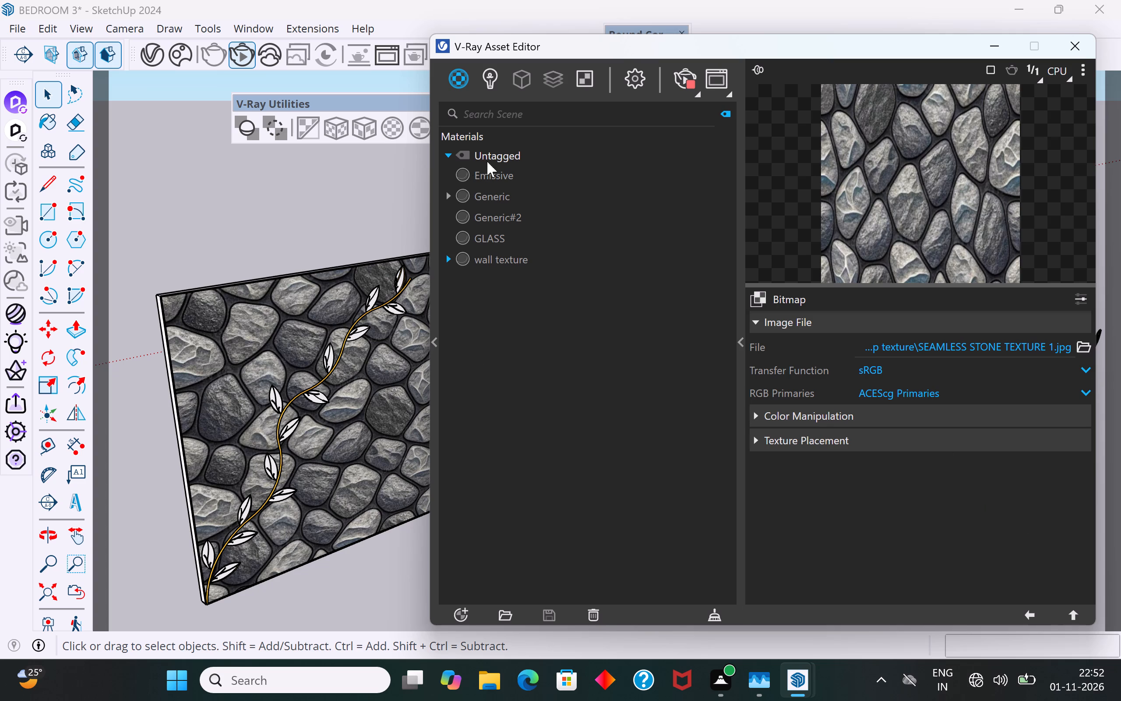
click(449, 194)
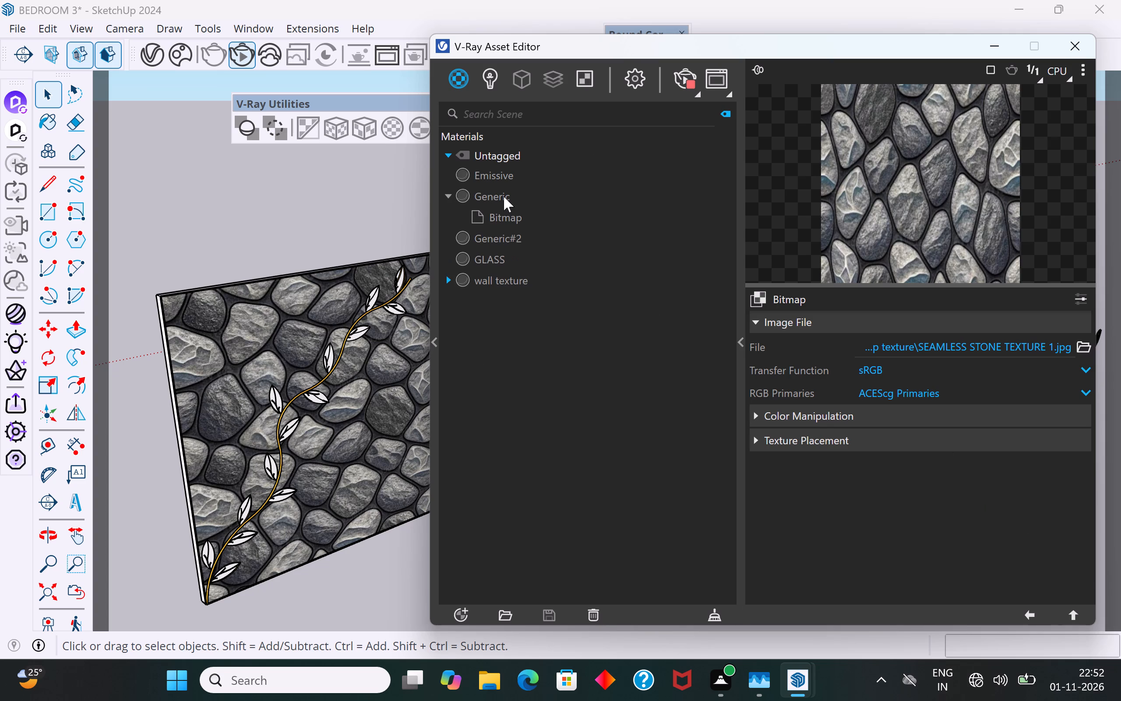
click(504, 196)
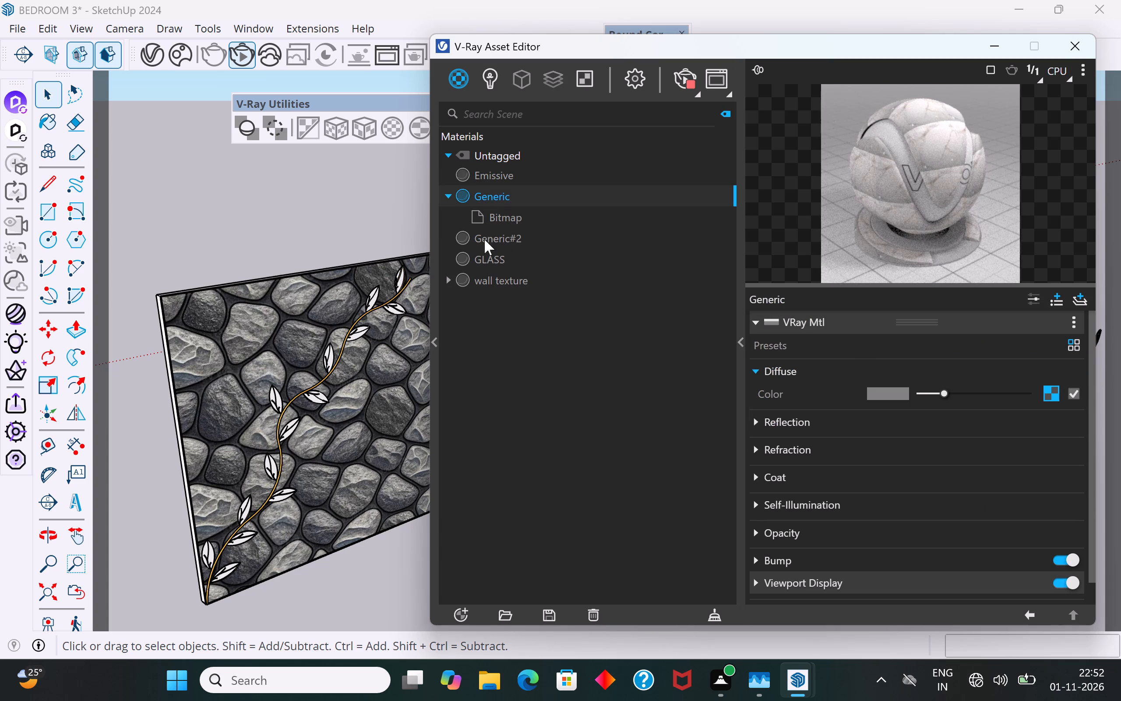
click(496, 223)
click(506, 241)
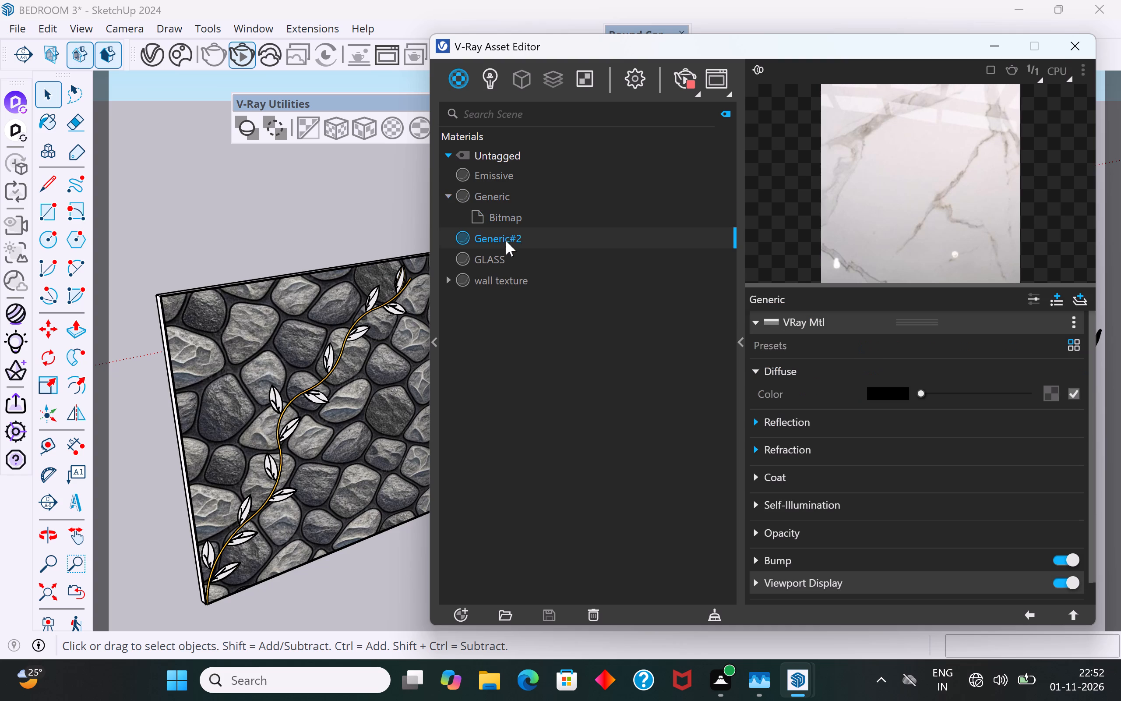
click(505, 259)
Clear the SEAMLESS STONE TEXTURE 1 file path from the wall texture's viewport bitmap.
click(502, 280)
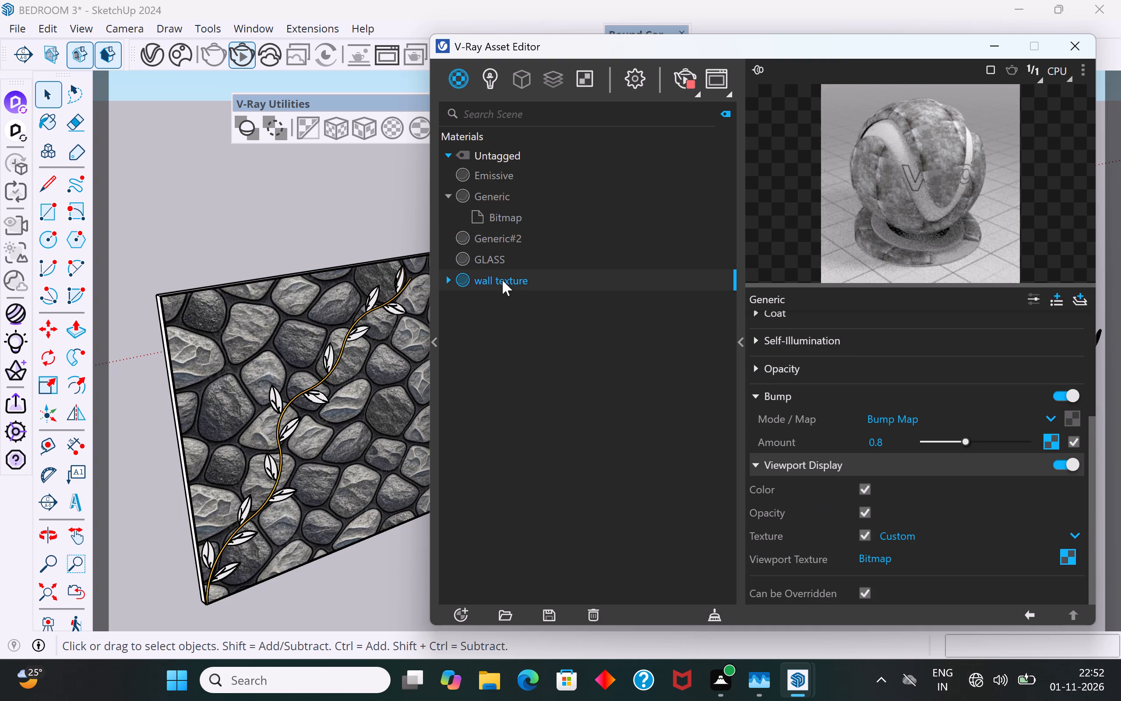
scroll(812, 499, down, 3)
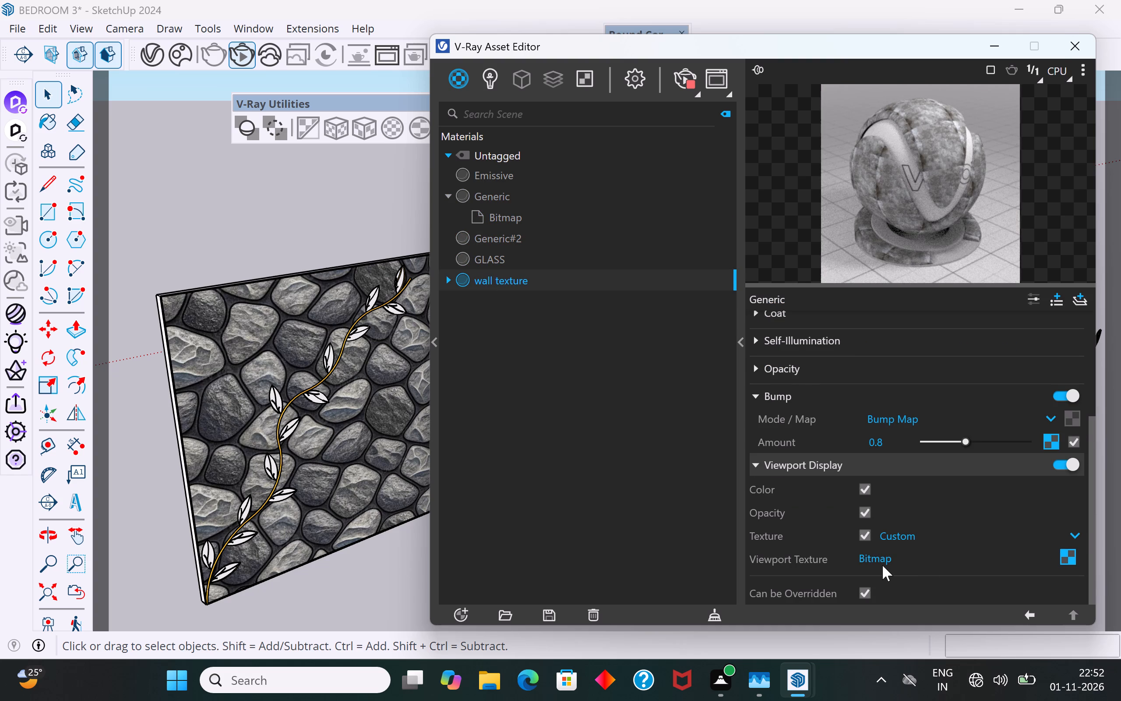
click(881, 558)
click(804, 557)
click(1070, 556)
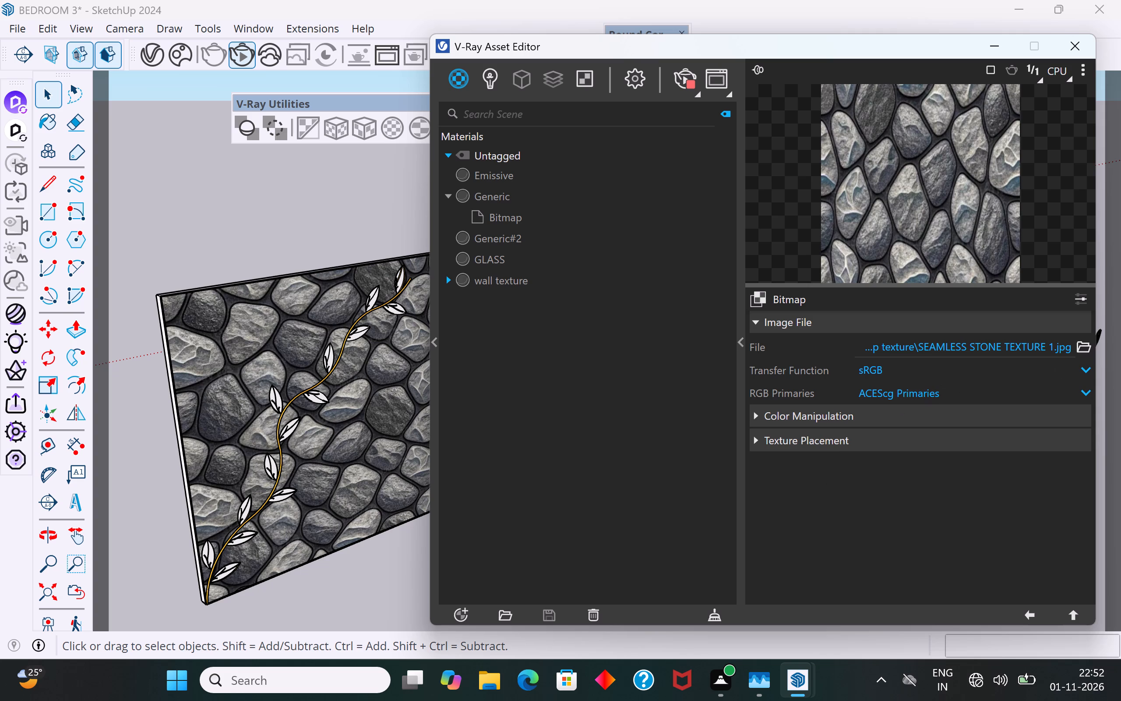
click(1069, 351)
key(BackSpace)
key(BackSpace)
key(BackSpace)
key(BackSpace)
key(BackSpace)
key(BackSpace)
key(BackSpace)
key(BackSpace)
key(BackSpace)
key(BackSpace)
key(BackSpace)
key(BackSpace)
key(BackSpace)
key(BackSpace)
key(BackSpace)
key(BackSpace)
key(BackSpace)
key(BackSpace)
key(BackSpace)
key(BackSpace)
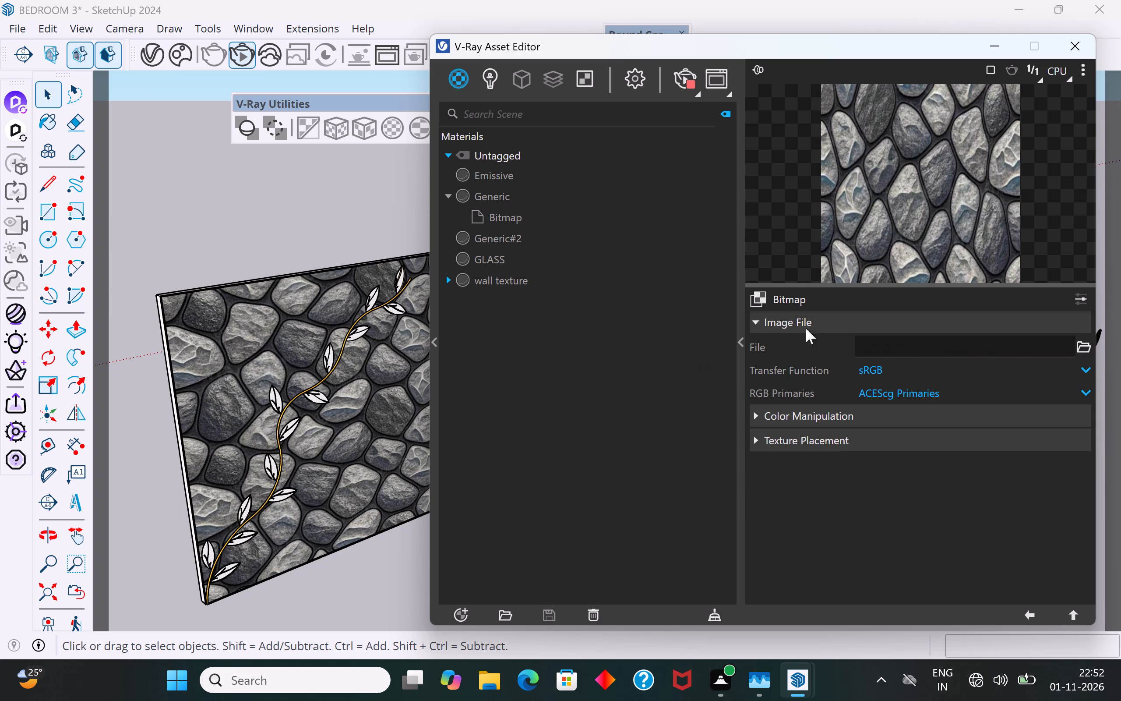
click(822, 318)
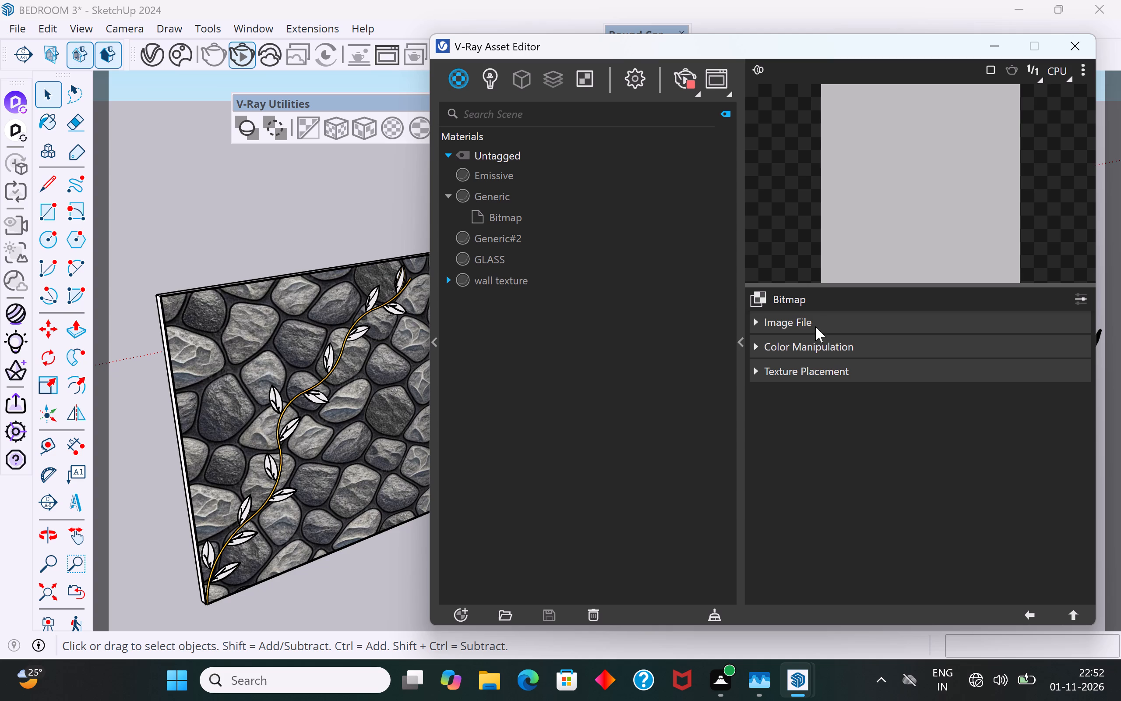
Set the texture mode of the wall texture's viewport display to Auto.
click(1033, 614)
click(911, 535)
click(908, 561)
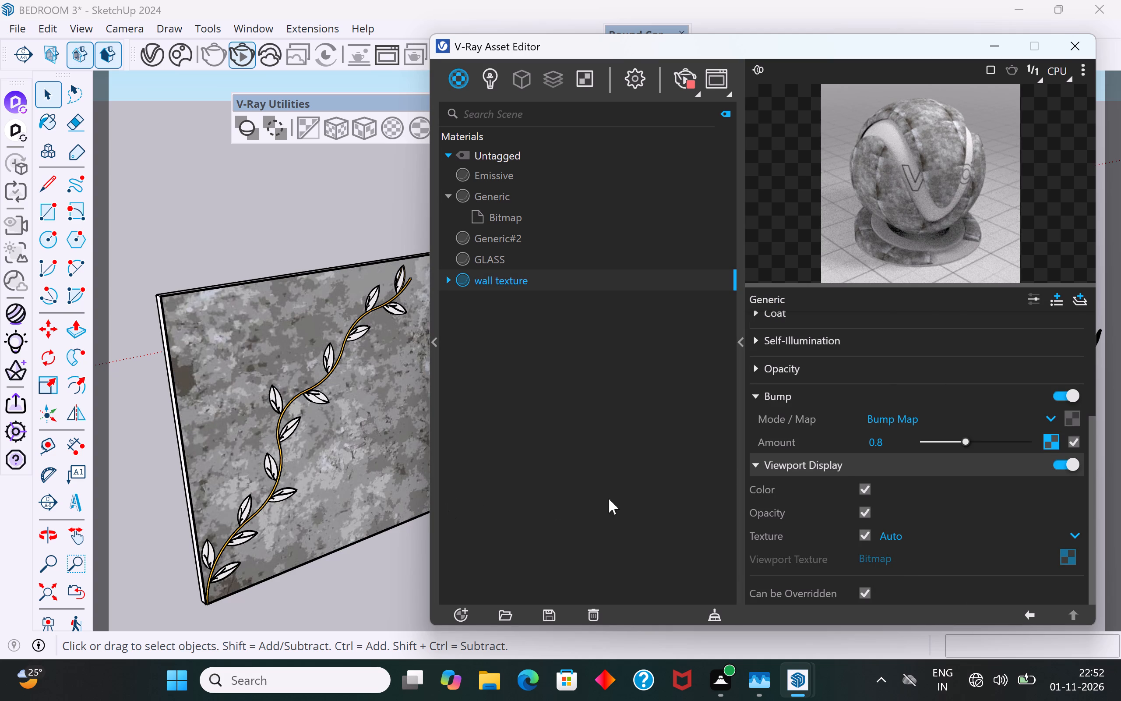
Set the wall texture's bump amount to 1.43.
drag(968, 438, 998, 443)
Assign the STONE WALL image from the D: drive's bump texture folder as a bitmap in the wall texture's bump map slot.
click(1072, 415)
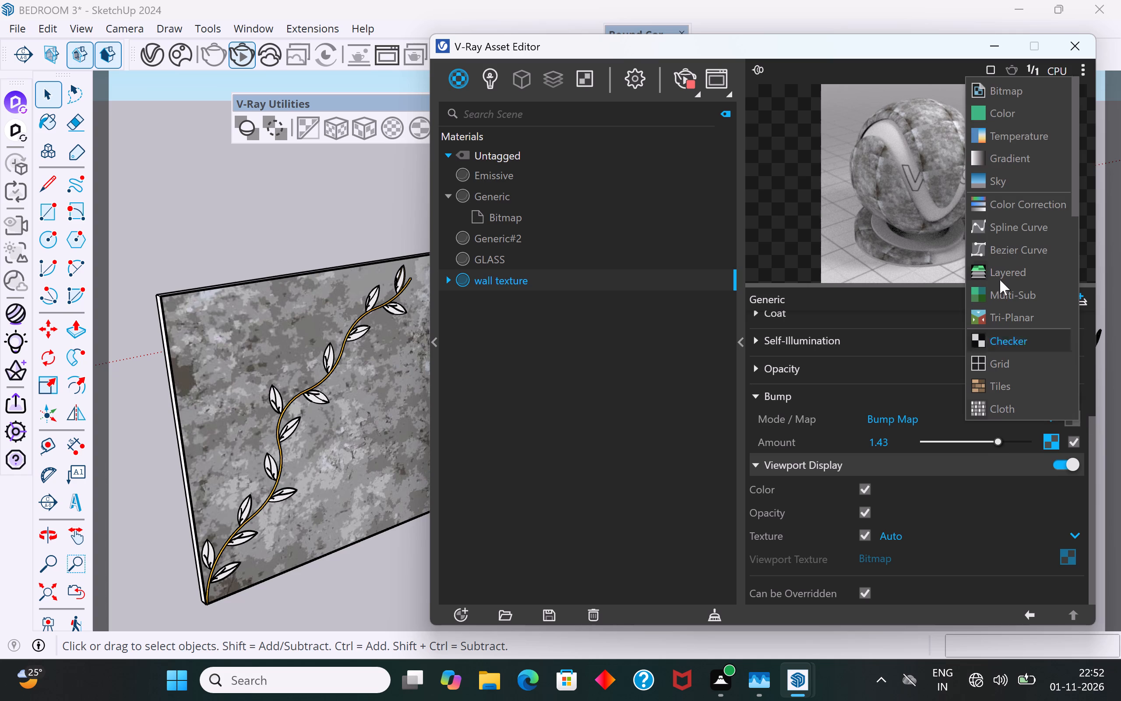
click(1024, 93)
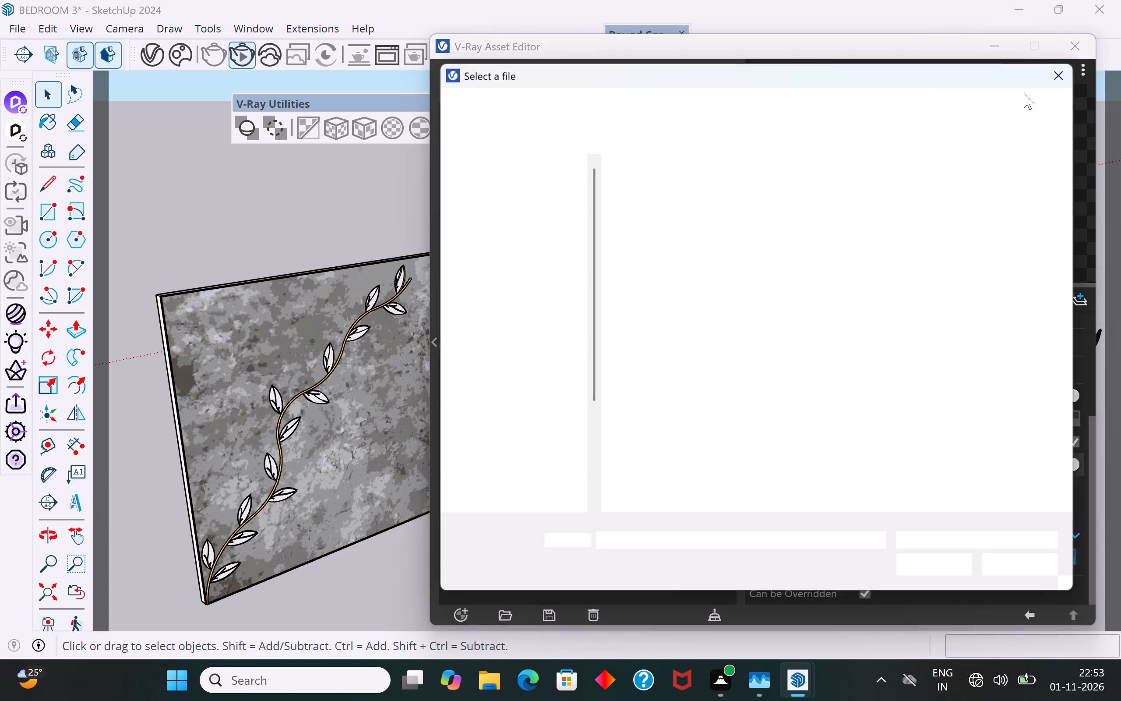
click(876, 188)
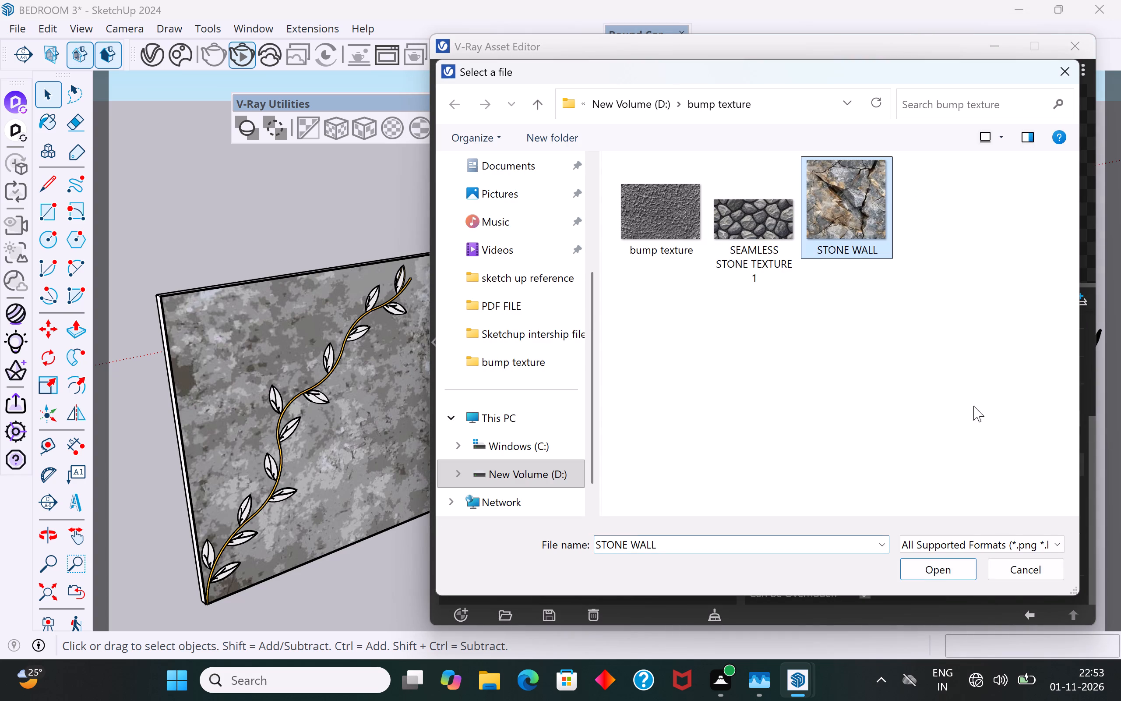
click(962, 570)
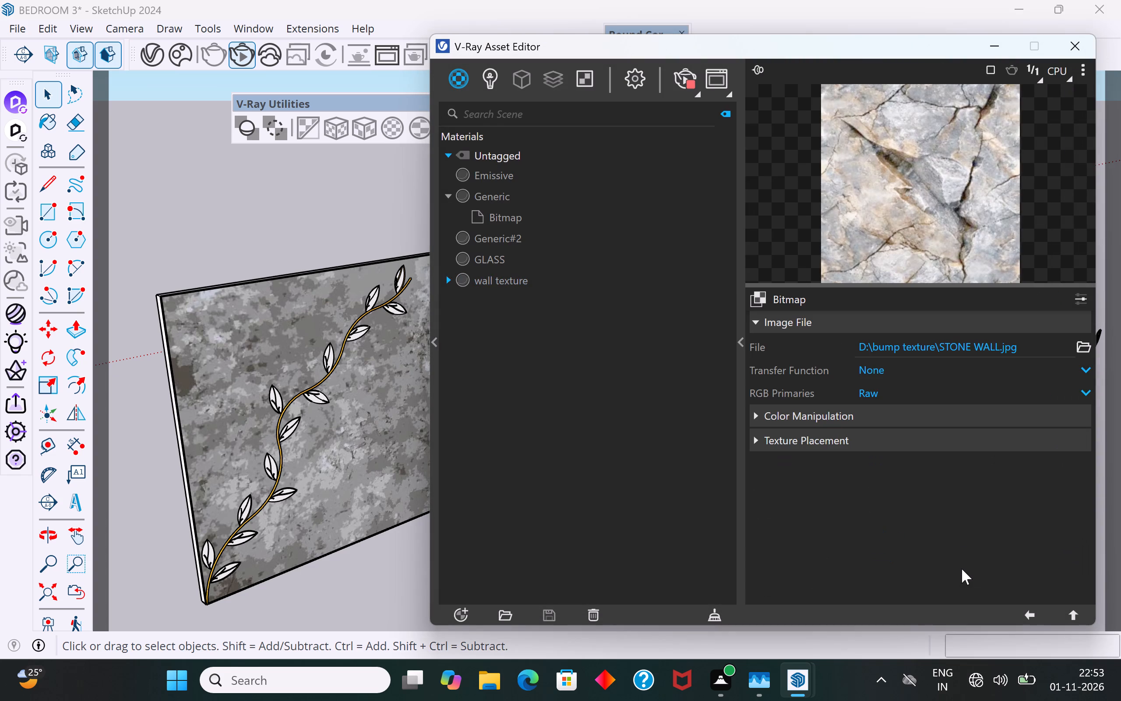
click(1036, 617)
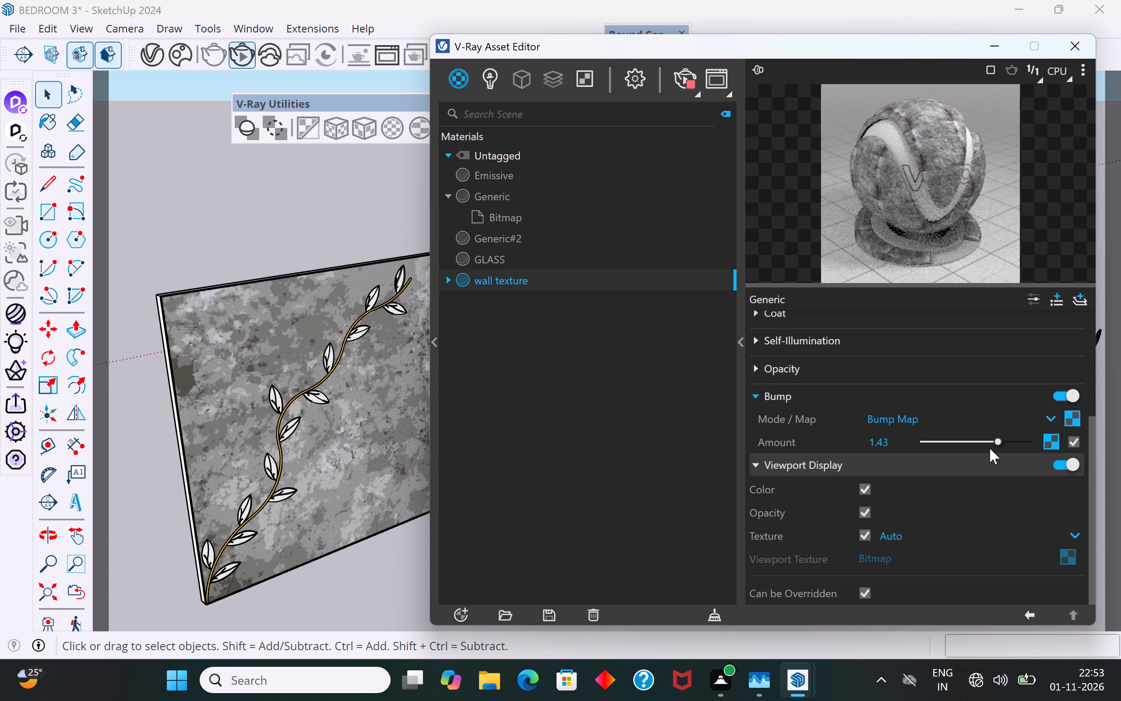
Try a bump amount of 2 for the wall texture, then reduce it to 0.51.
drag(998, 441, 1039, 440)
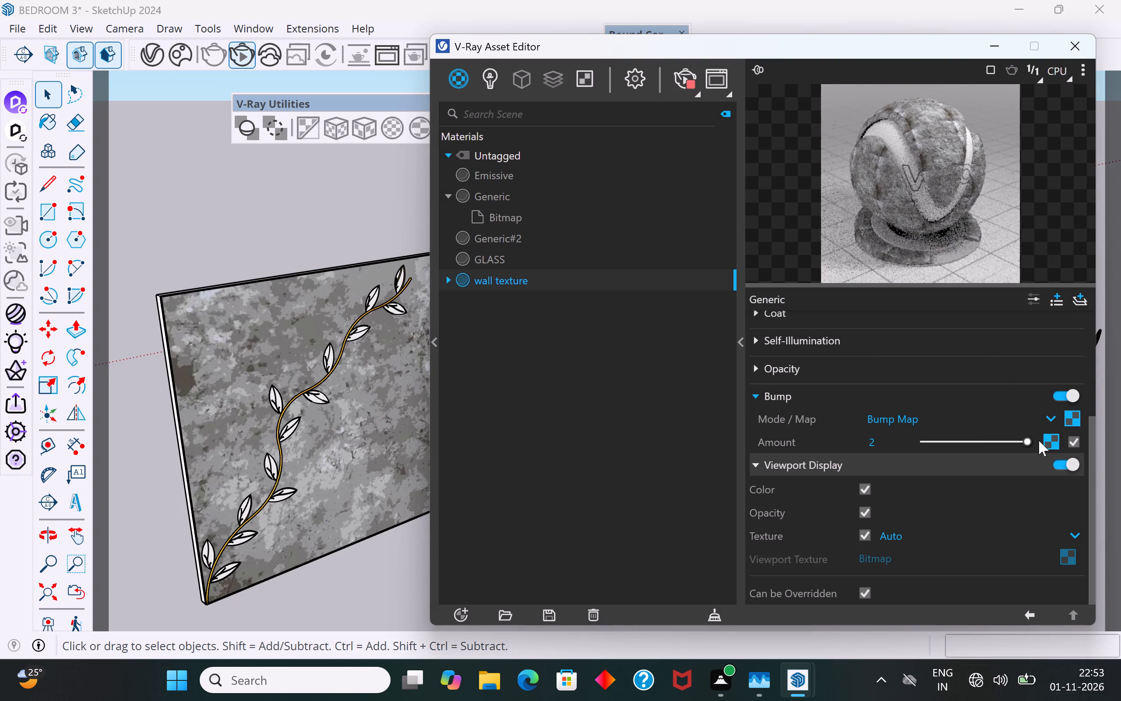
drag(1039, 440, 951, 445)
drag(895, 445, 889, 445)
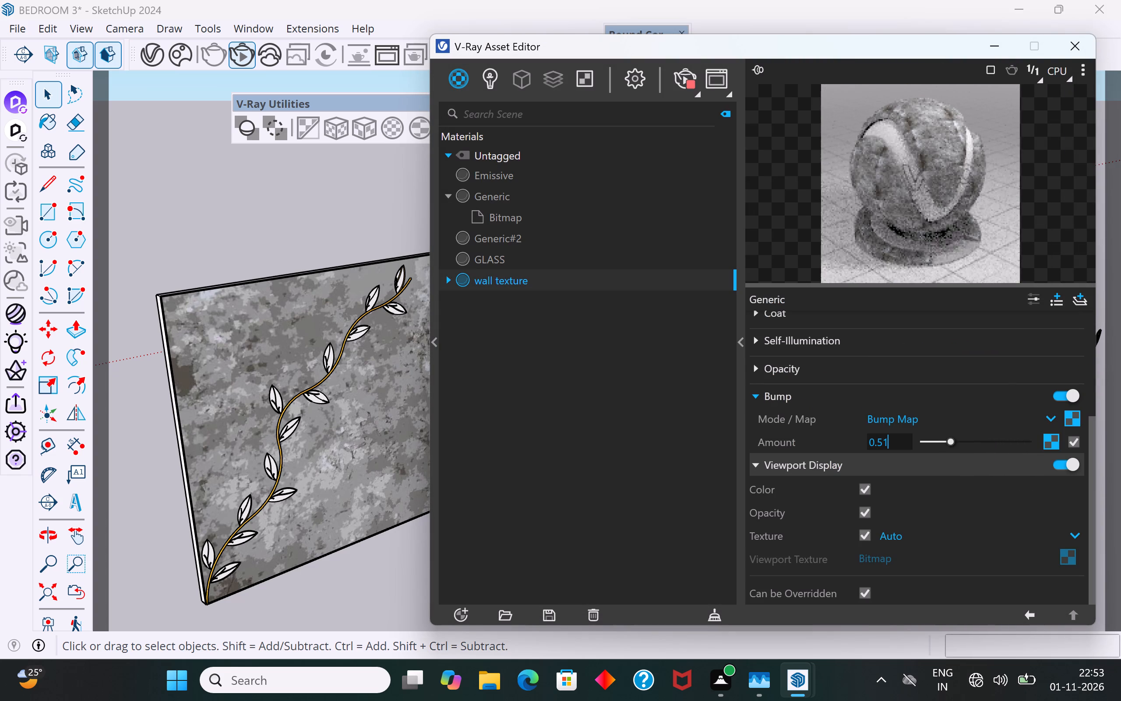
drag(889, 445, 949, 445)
Stop the interactive render, run a new render of the panel, and examine its wall surface up close.
click(696, 85)
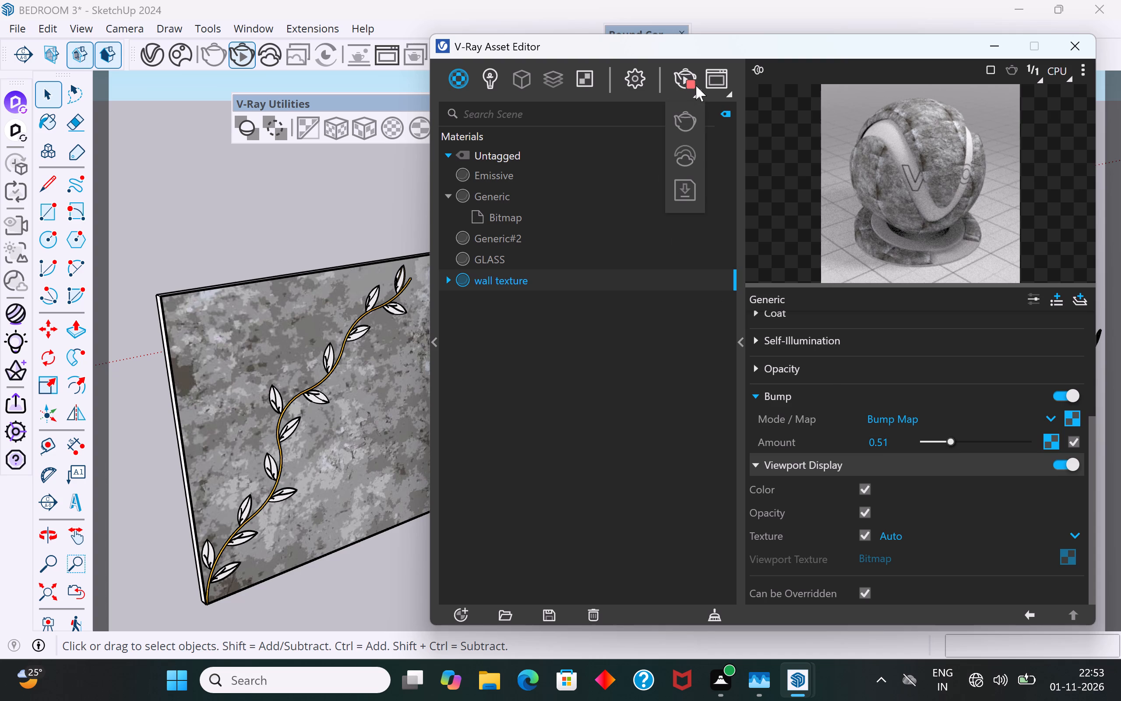
click(684, 122)
click(684, 79)
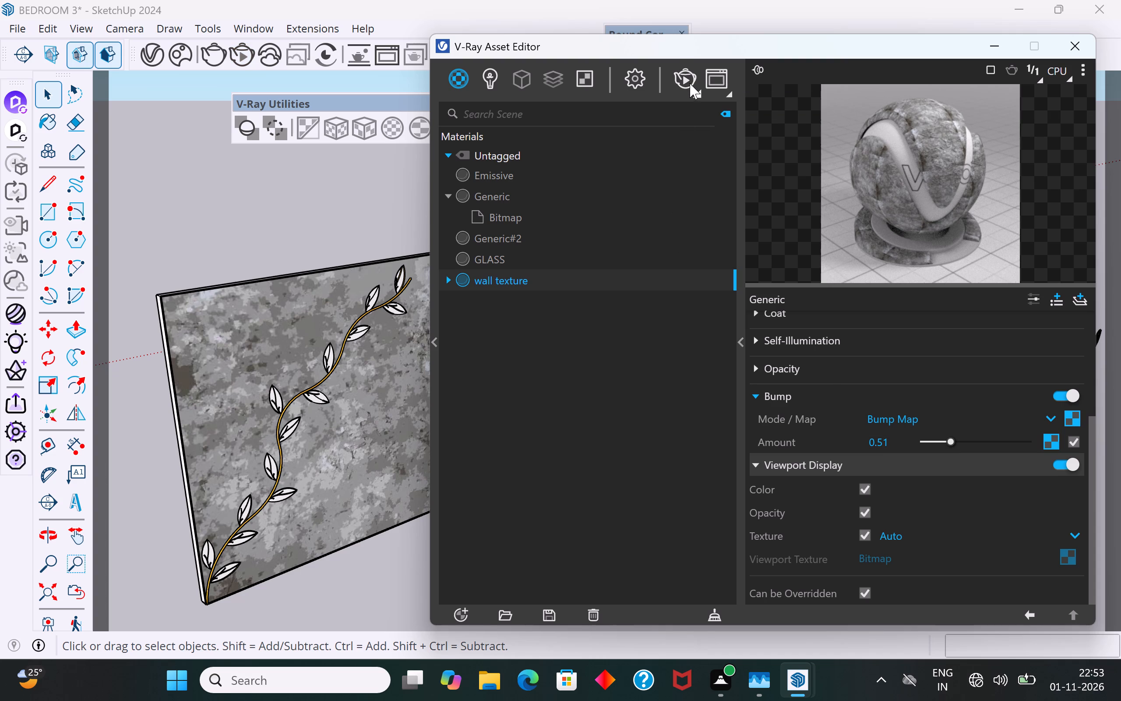
click(699, 93)
click(683, 120)
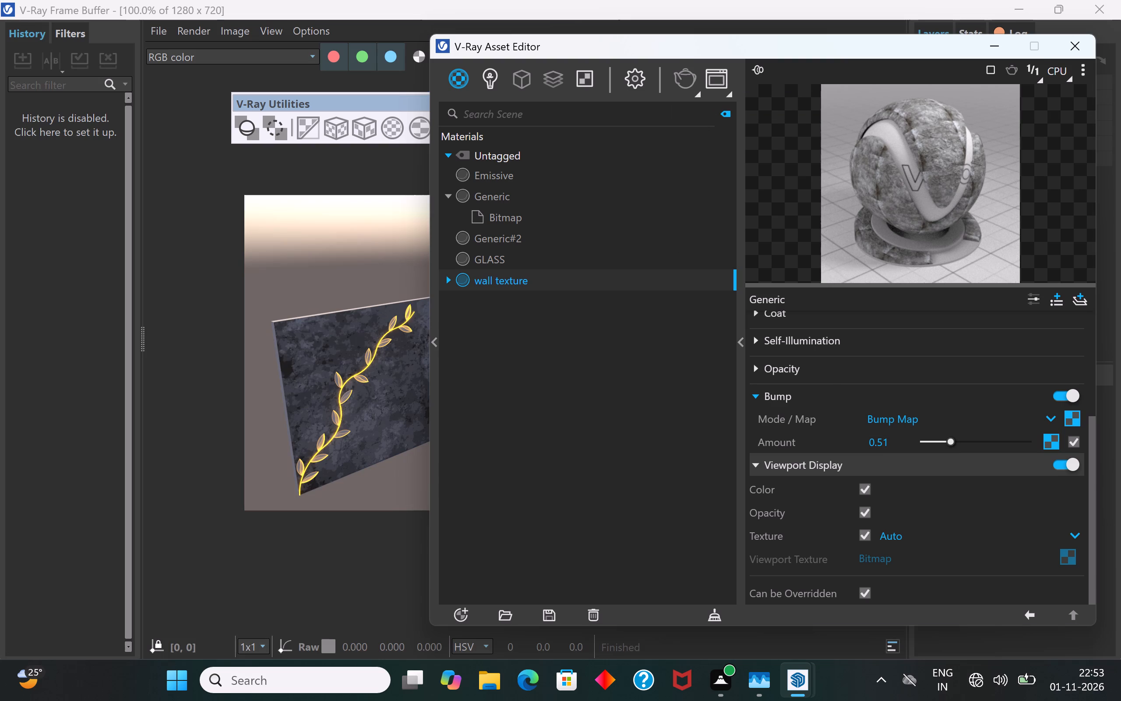
scroll(334, 457, up, 1)
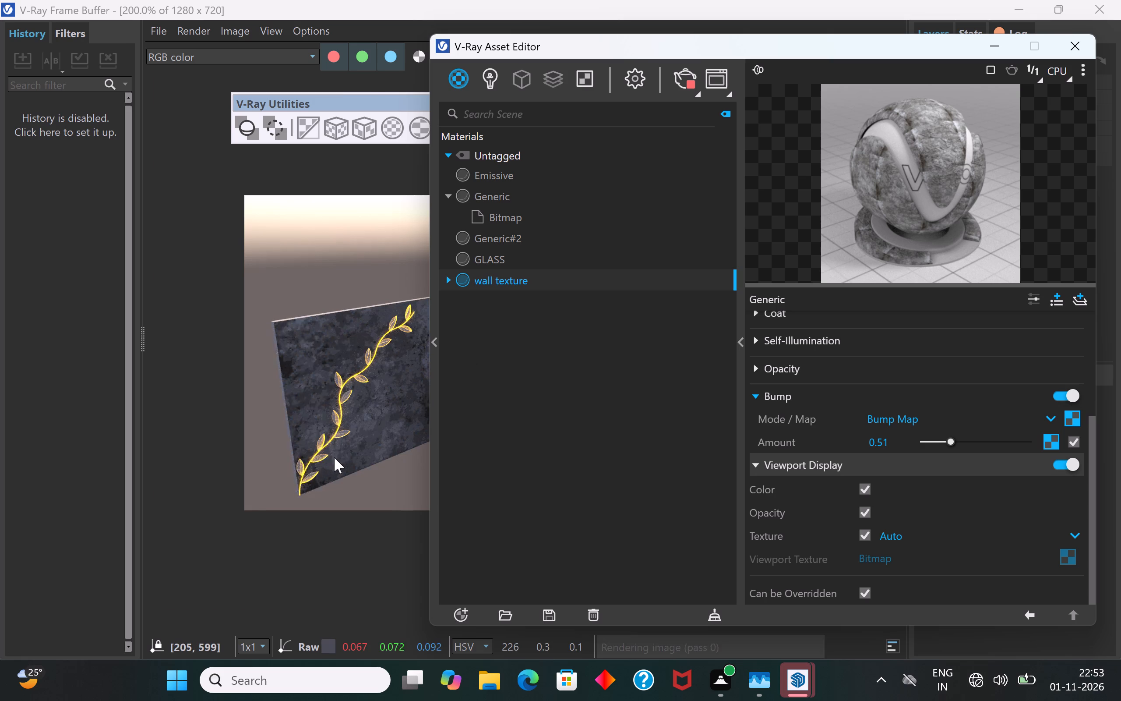
drag(748, 51, 1097, 87)
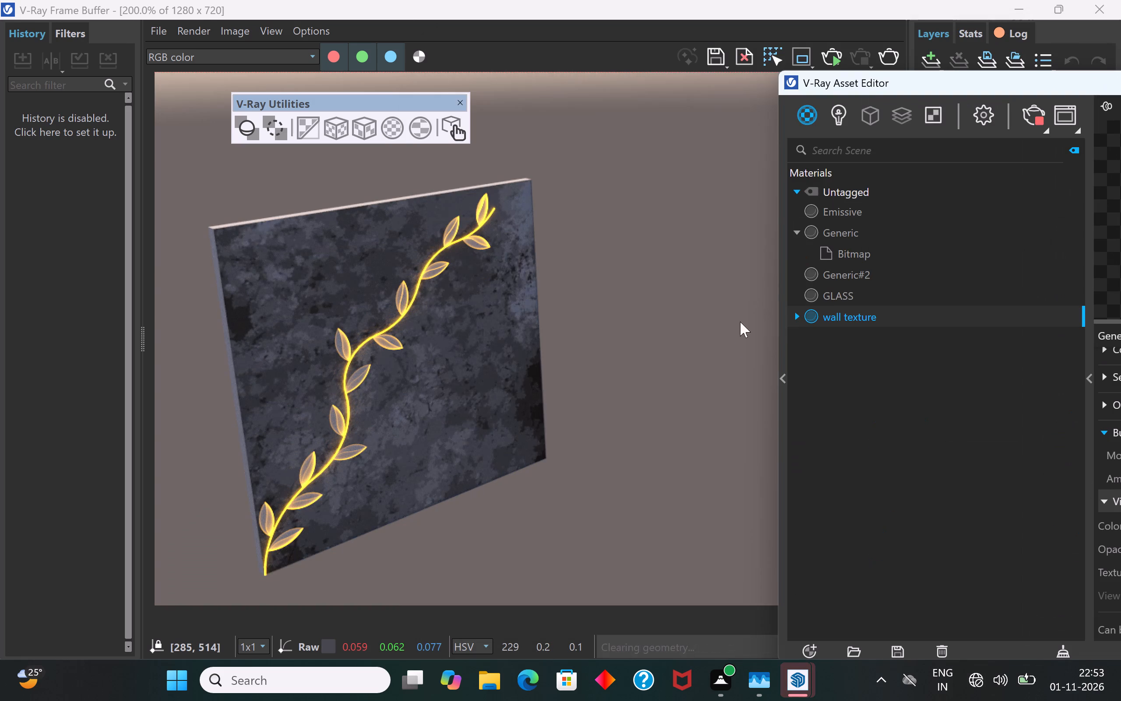
scroll(737, 348, down, 3)
scroll(674, 406, up, 2)
scroll(346, 466, up, 1)
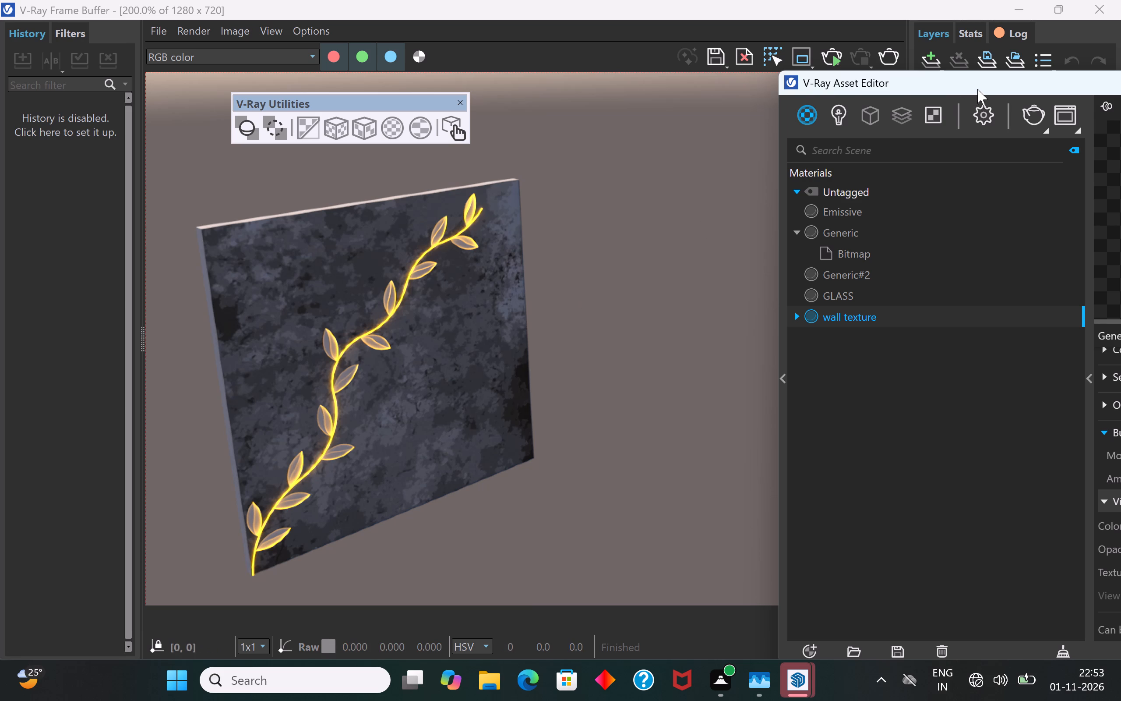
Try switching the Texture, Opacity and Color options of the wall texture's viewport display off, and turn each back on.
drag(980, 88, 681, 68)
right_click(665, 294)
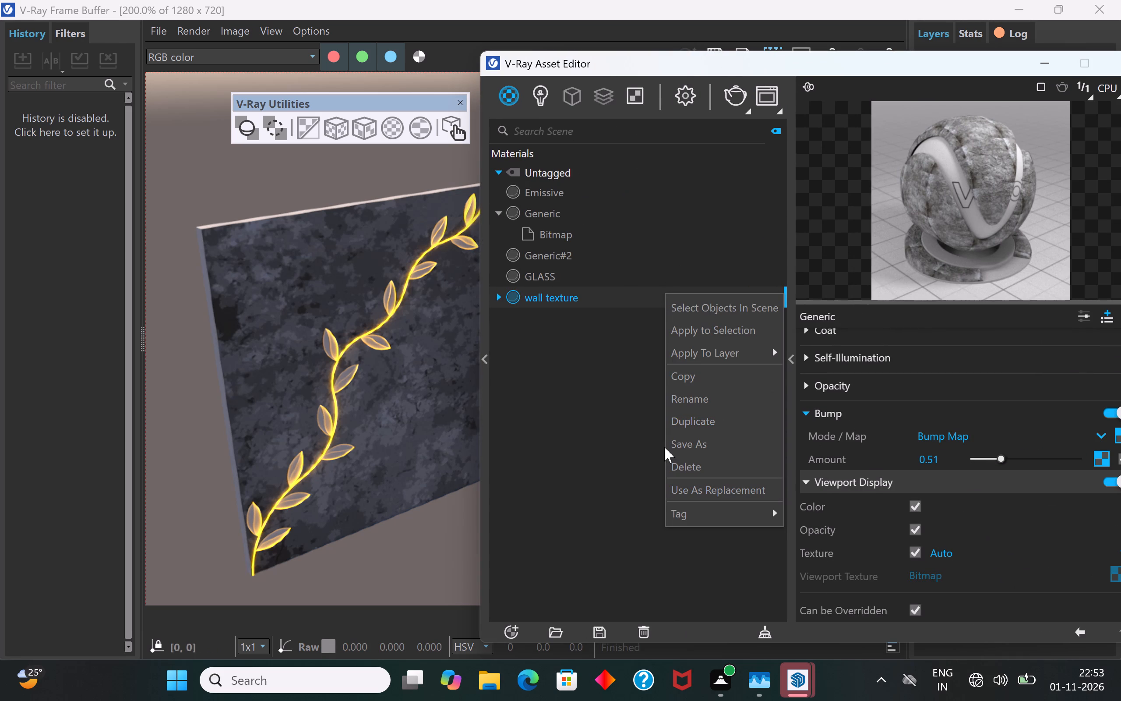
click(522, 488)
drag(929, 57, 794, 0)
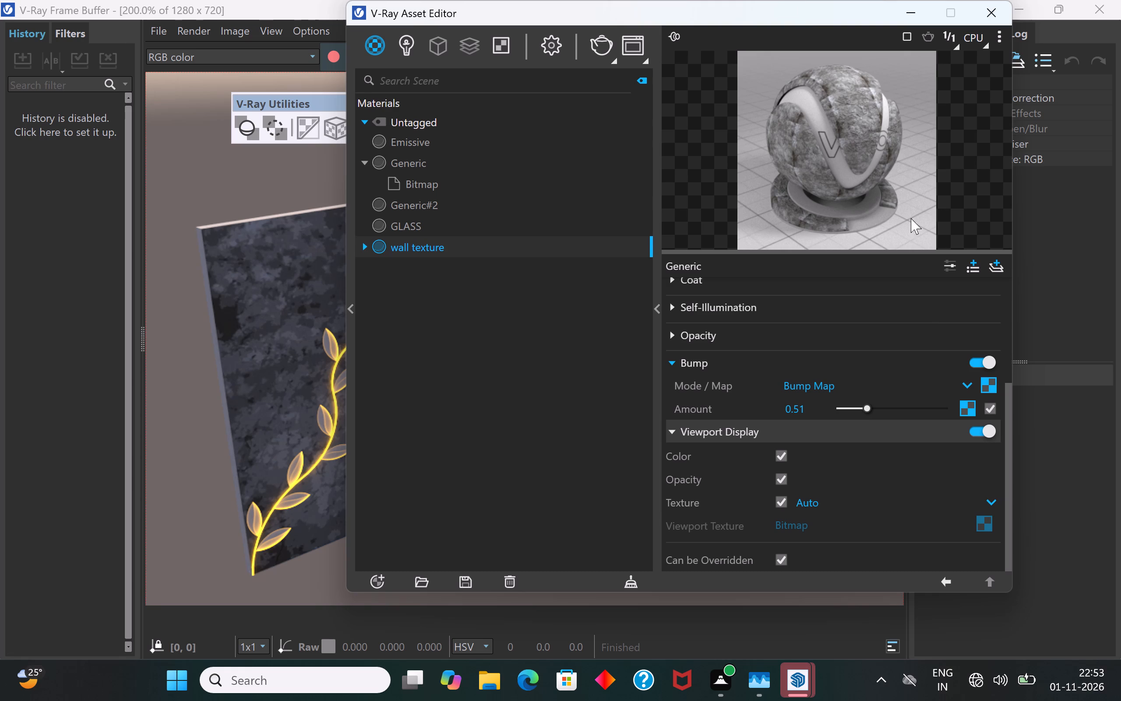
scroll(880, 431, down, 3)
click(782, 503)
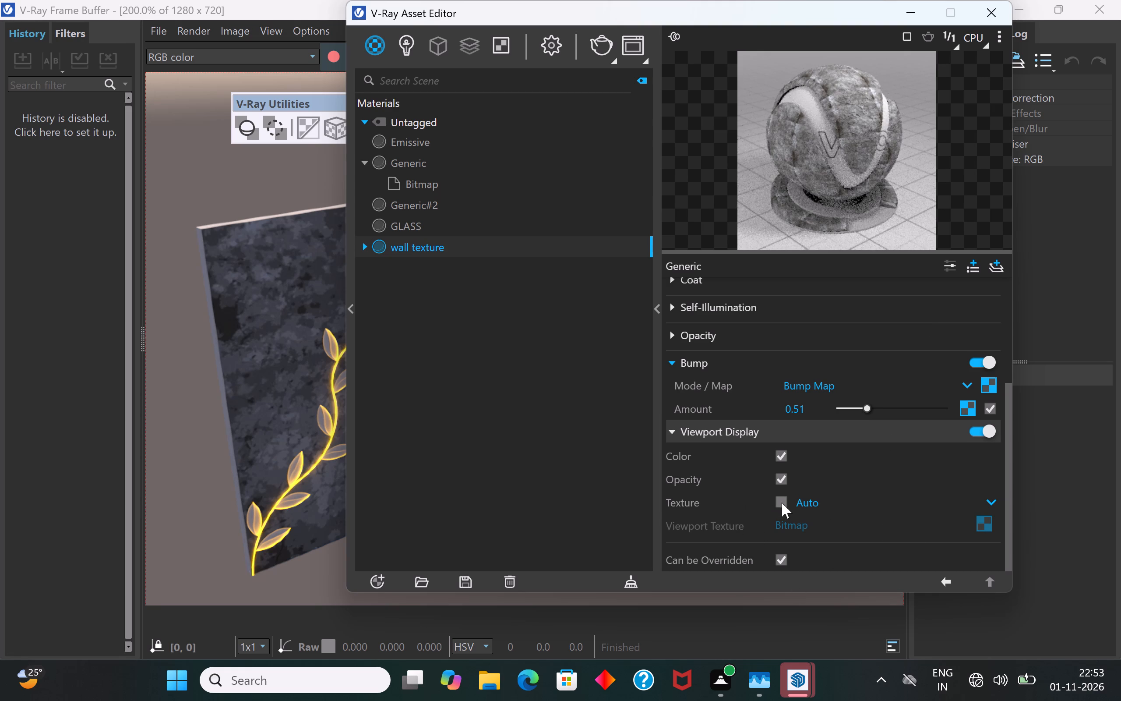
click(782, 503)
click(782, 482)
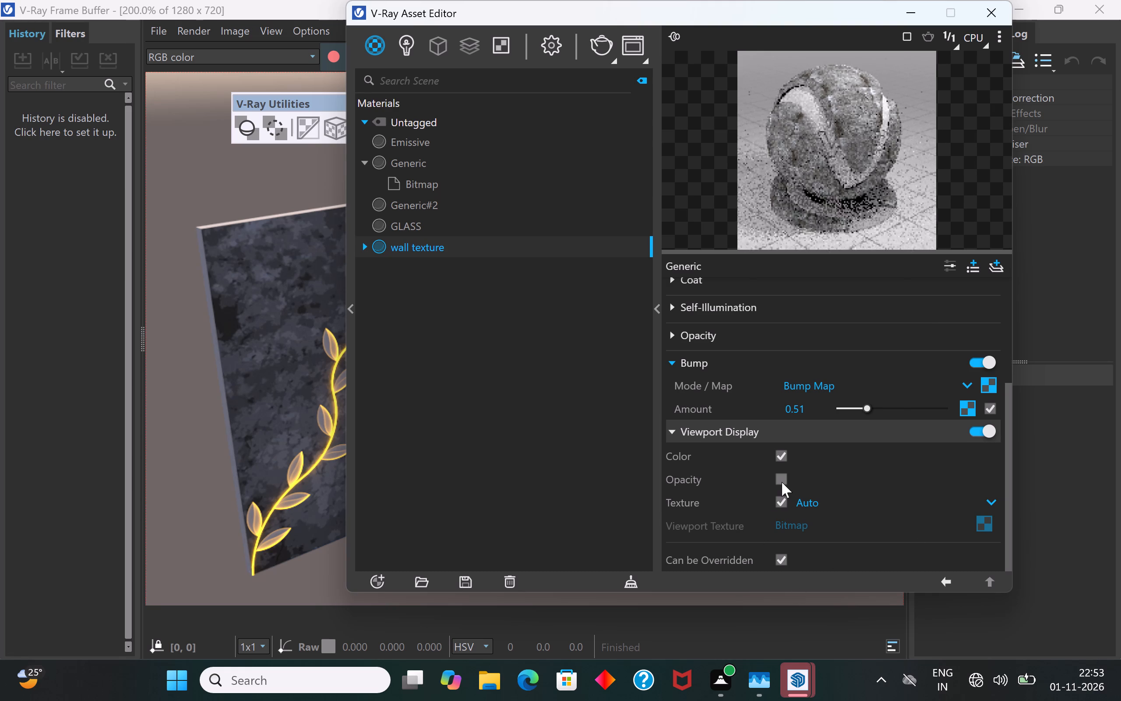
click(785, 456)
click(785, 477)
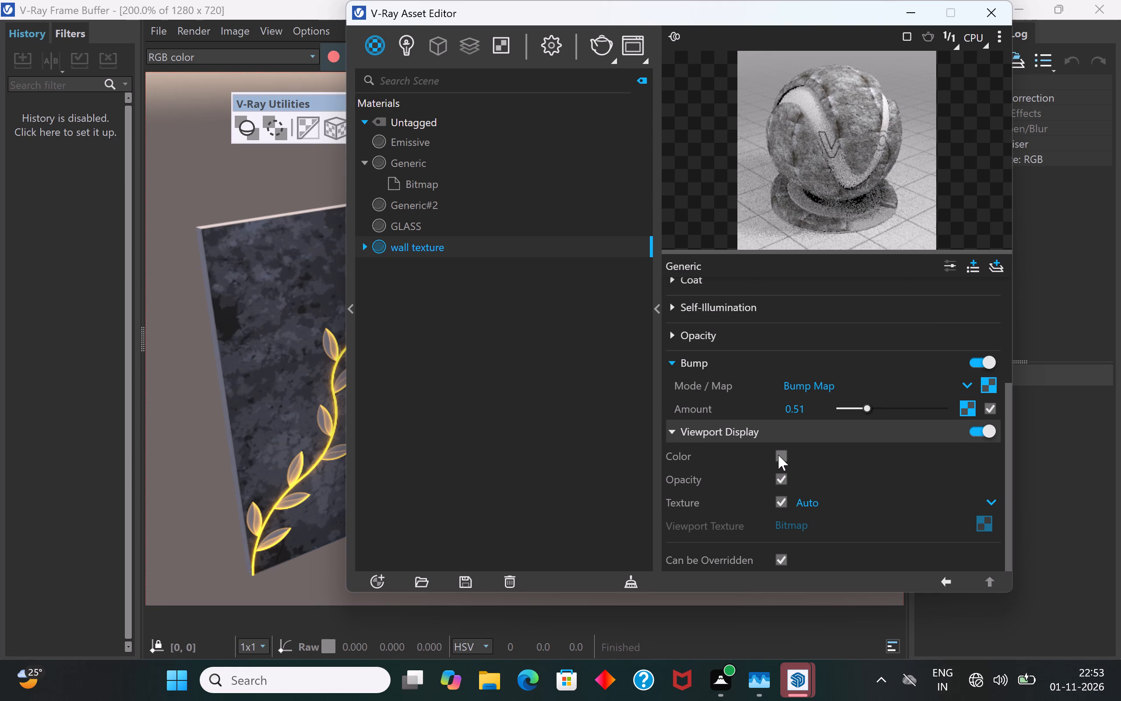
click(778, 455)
Set the wall texture's bump amount to 2.
drag(868, 410, 981, 394)
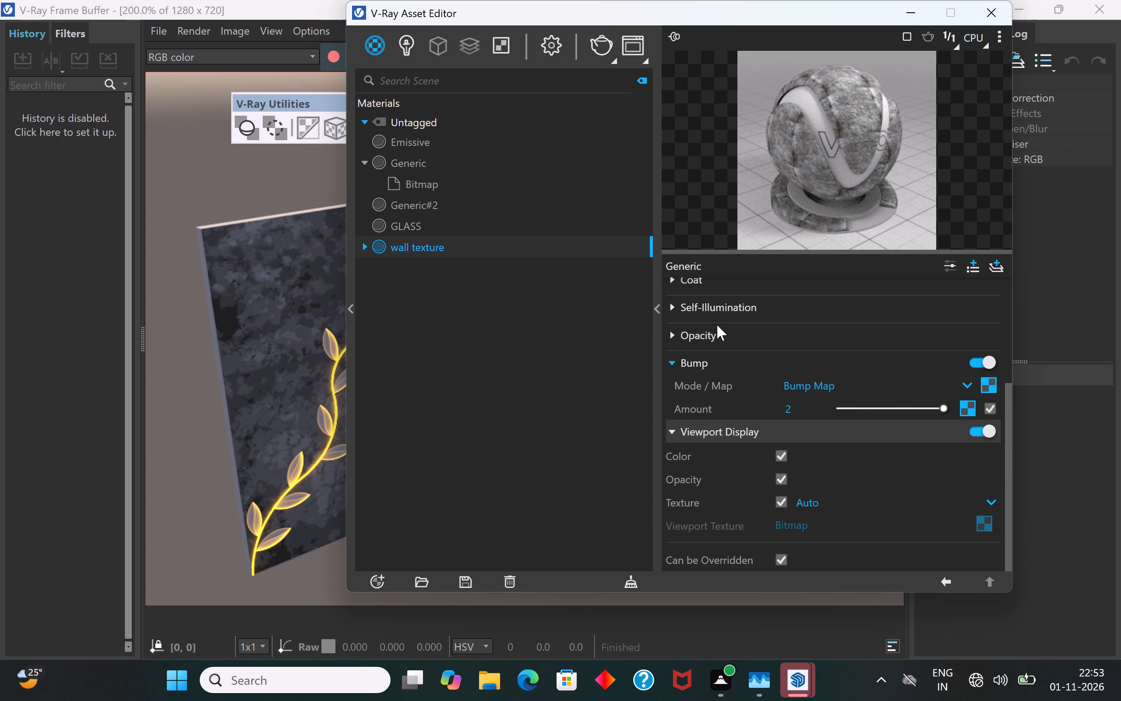
Set the wall texture material's opacity to 0.75.
scroll(767, 342, up, 4)
scroll(752, 420, down, 1)
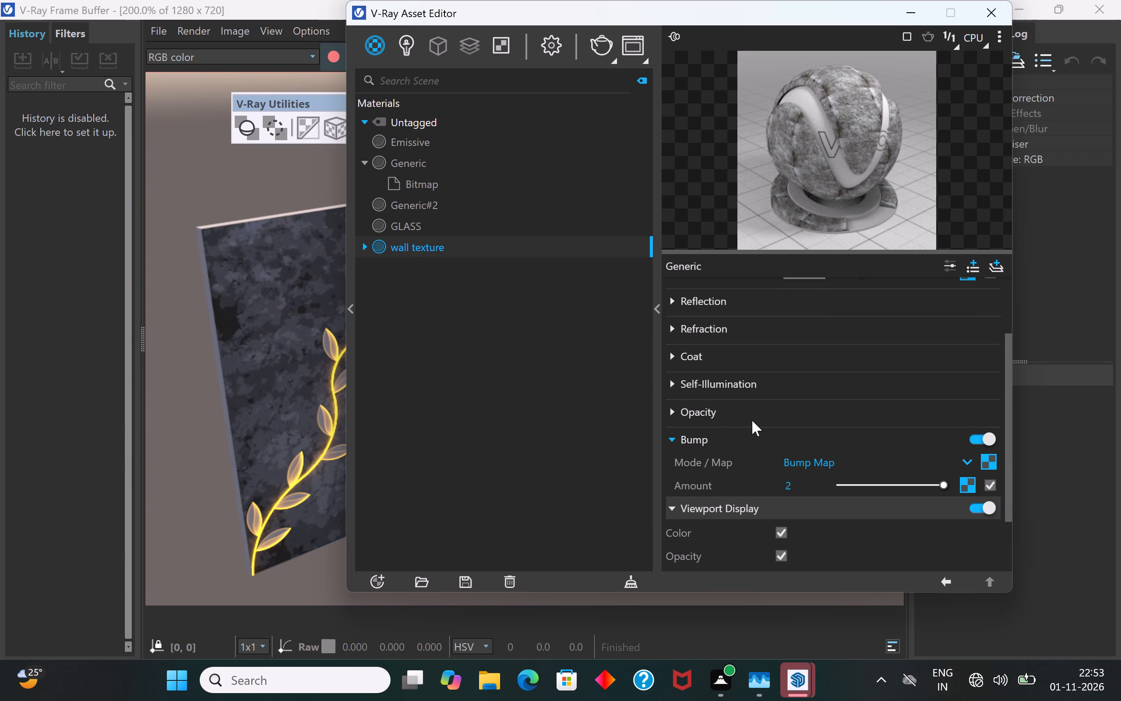
click(673, 413)
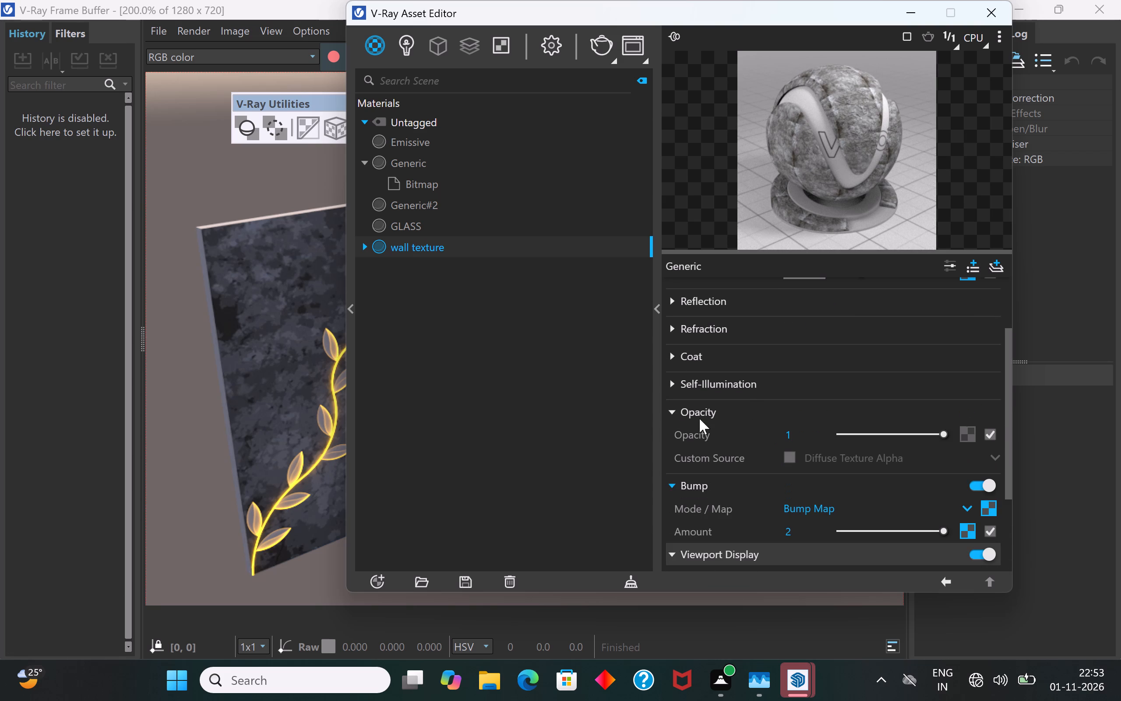
drag(946, 431, 918, 432)
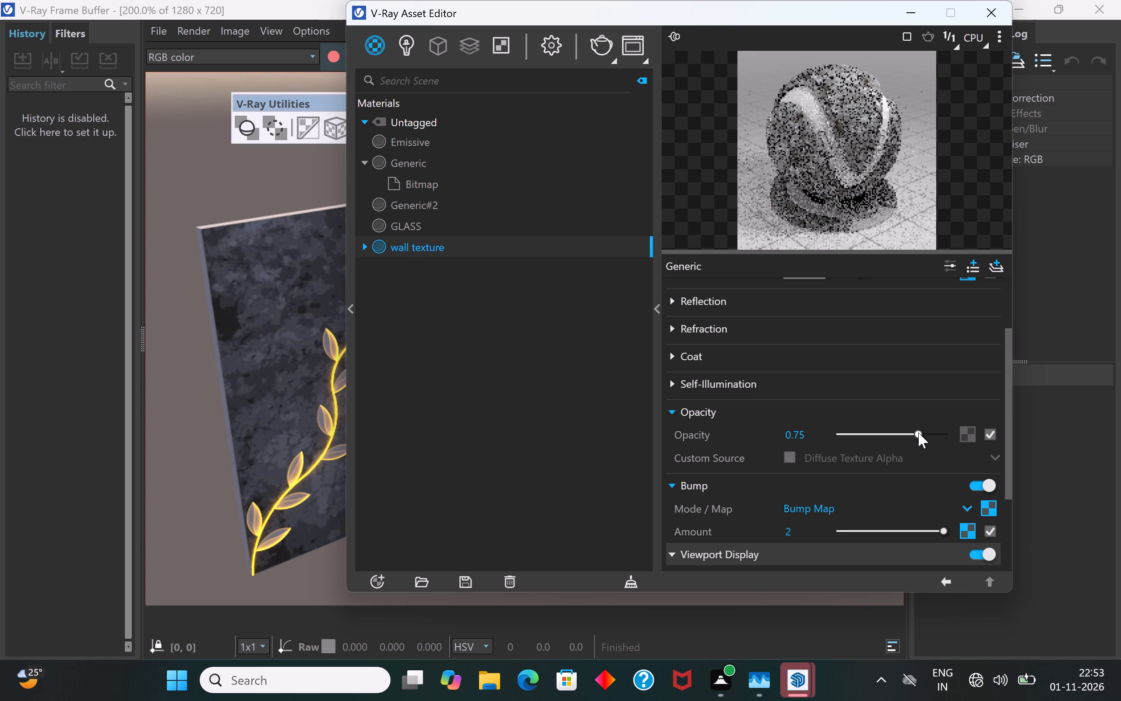
Lower the wall texture material's opacity to 0.7.
drag(918, 432, 913, 432)
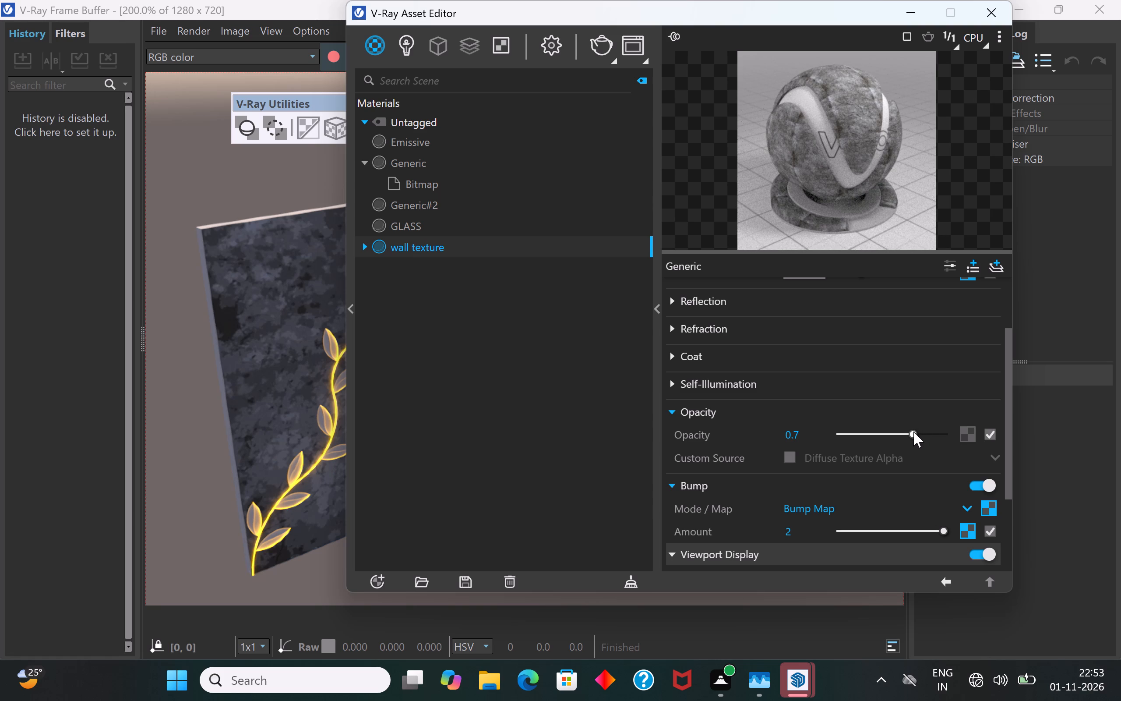
Set the wall texture material's reflection color to full white.
scroll(864, 450, up, 4)
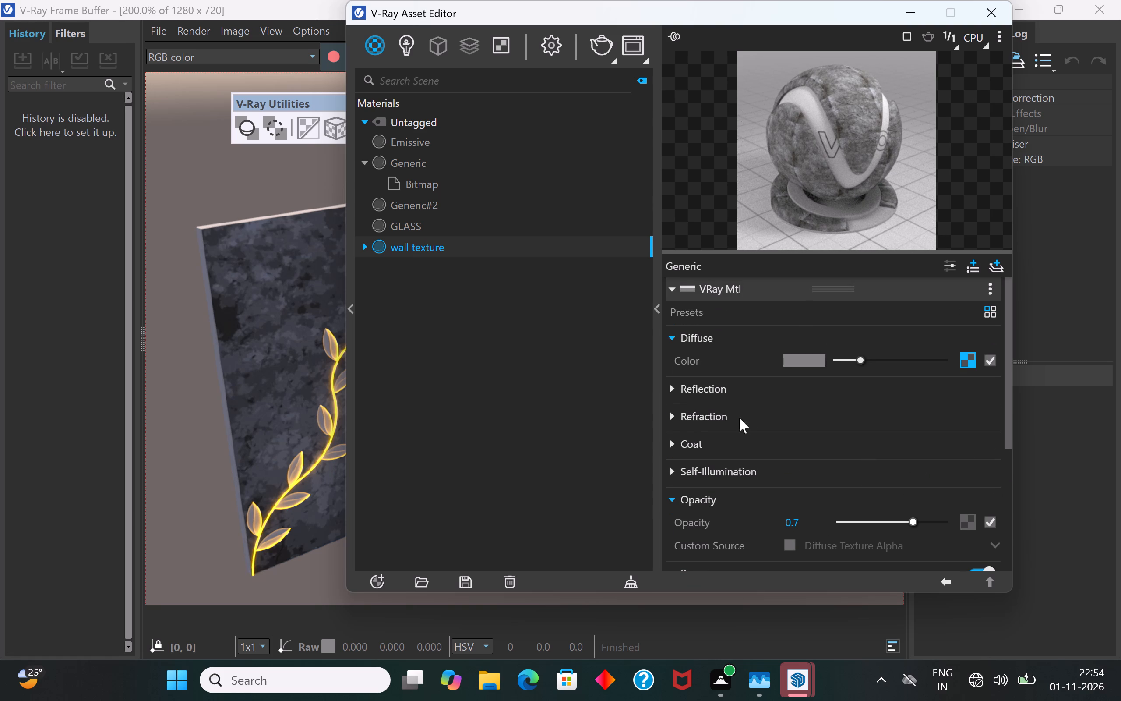
click(674, 390)
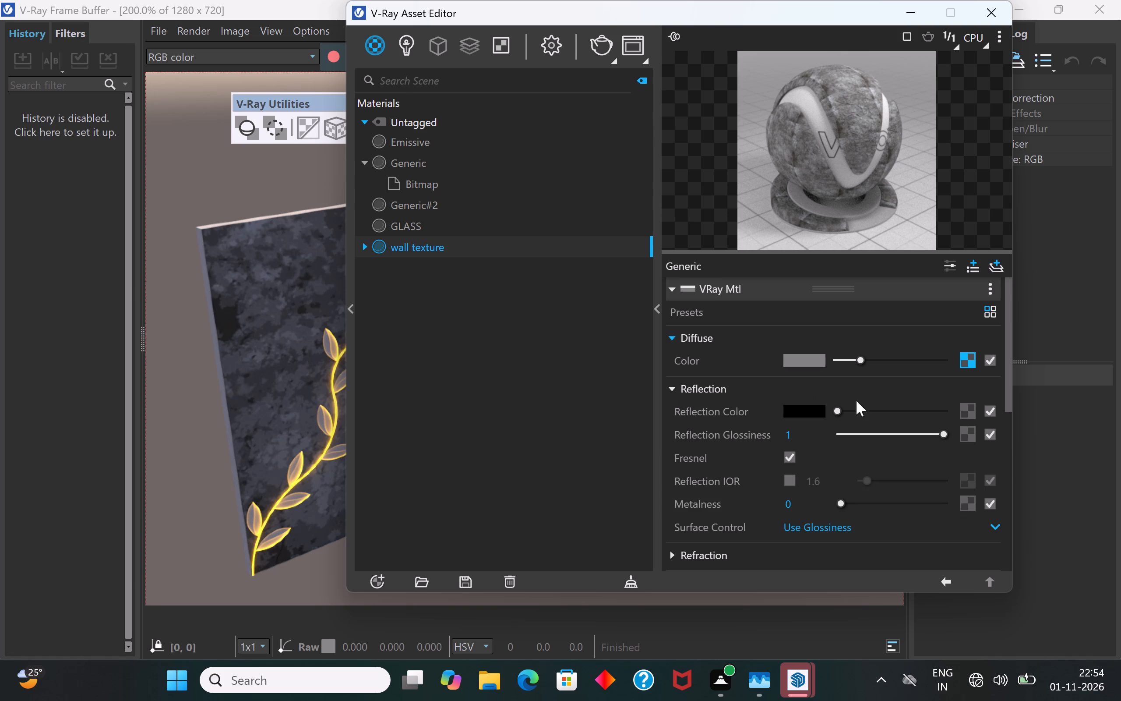
drag(839, 408, 916, 411)
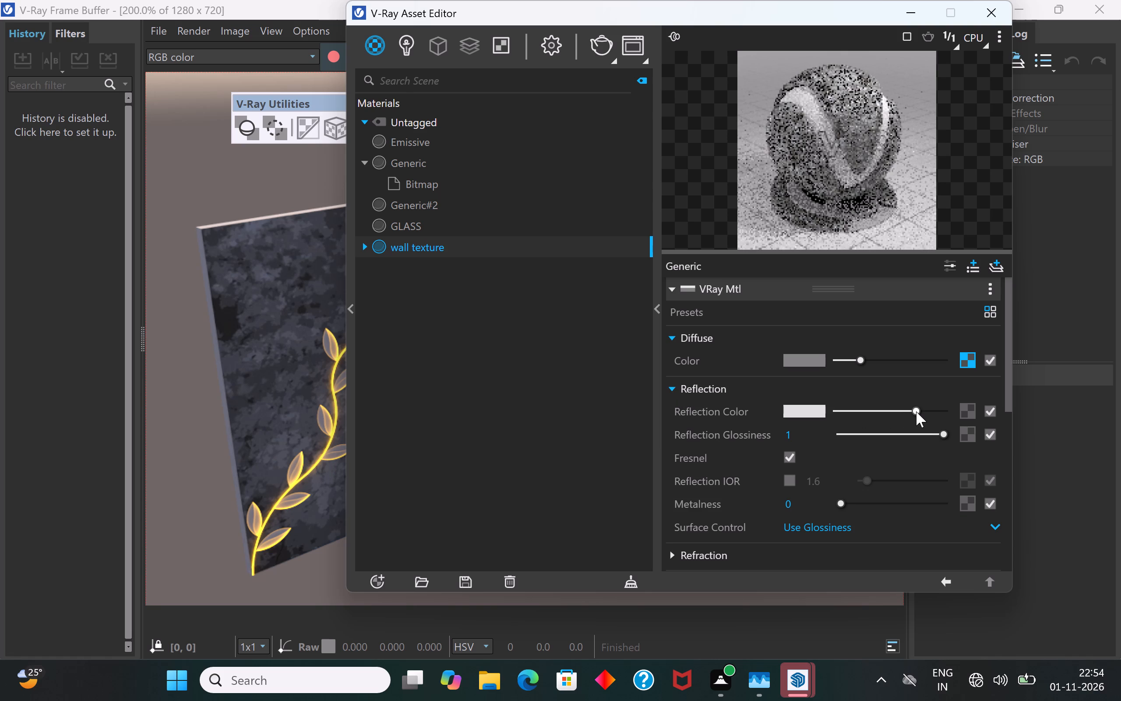
drag(916, 411, 921, 414)
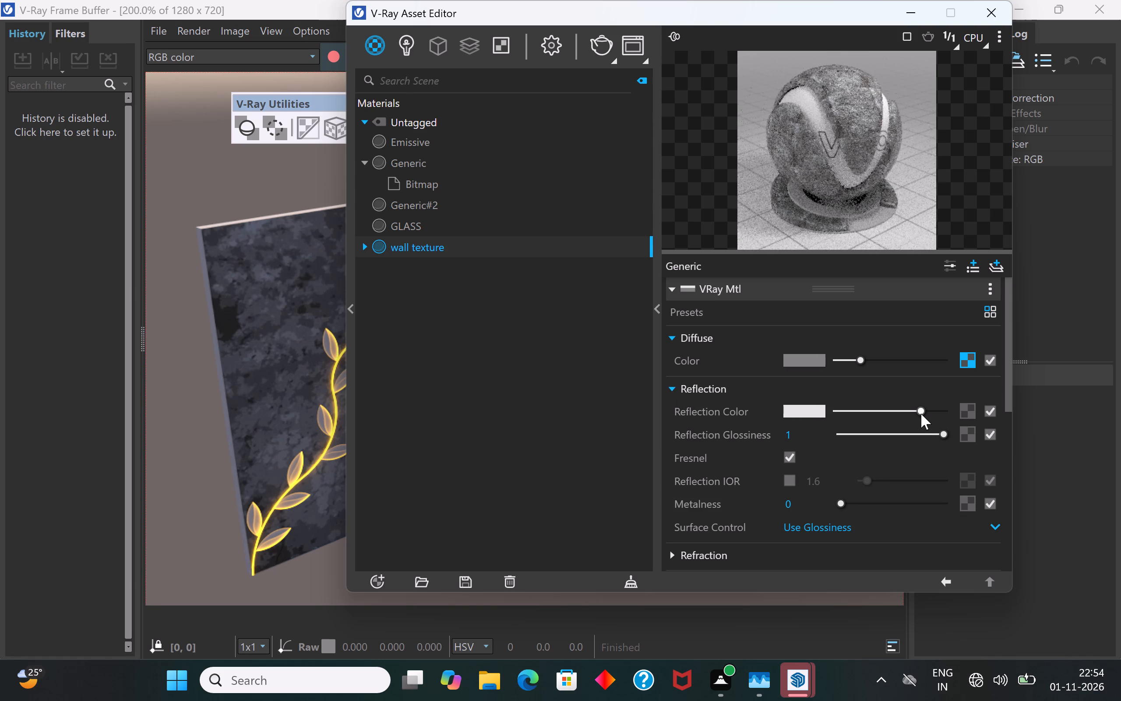
drag(921, 414, 974, 416)
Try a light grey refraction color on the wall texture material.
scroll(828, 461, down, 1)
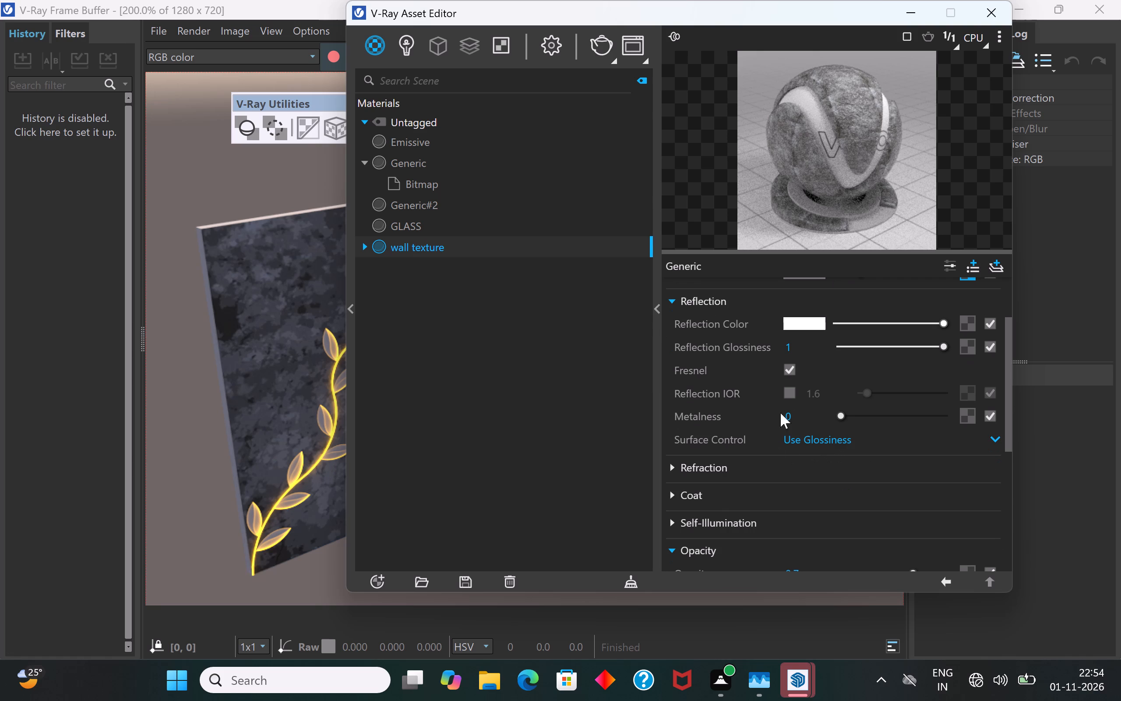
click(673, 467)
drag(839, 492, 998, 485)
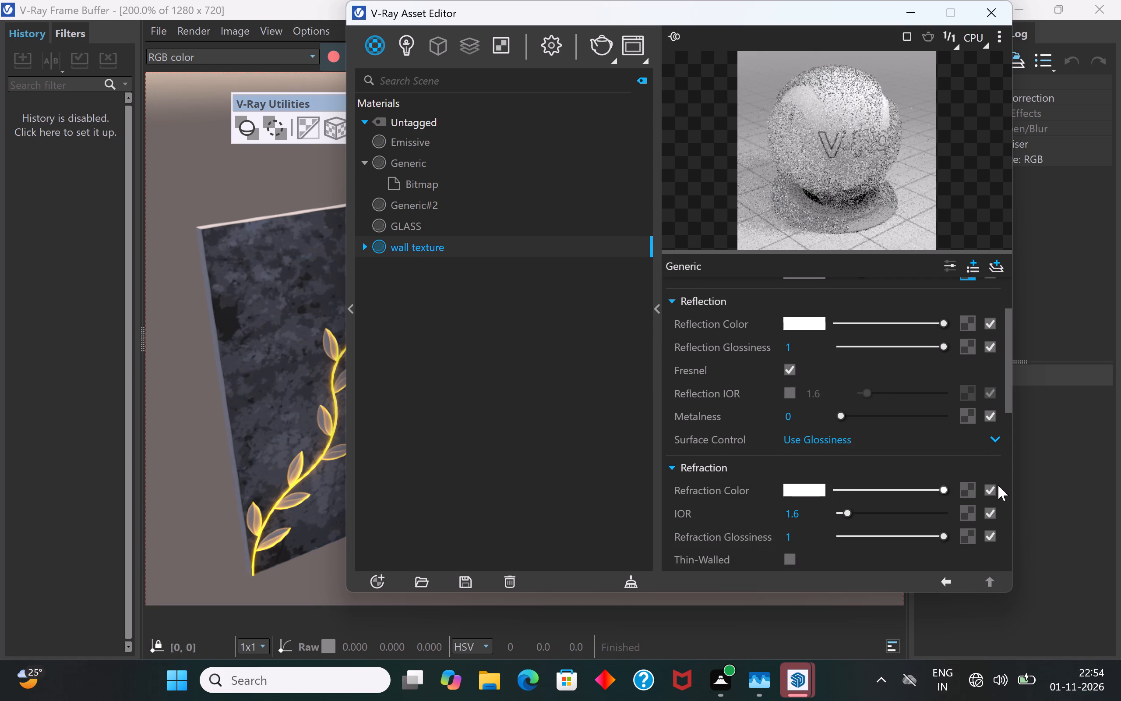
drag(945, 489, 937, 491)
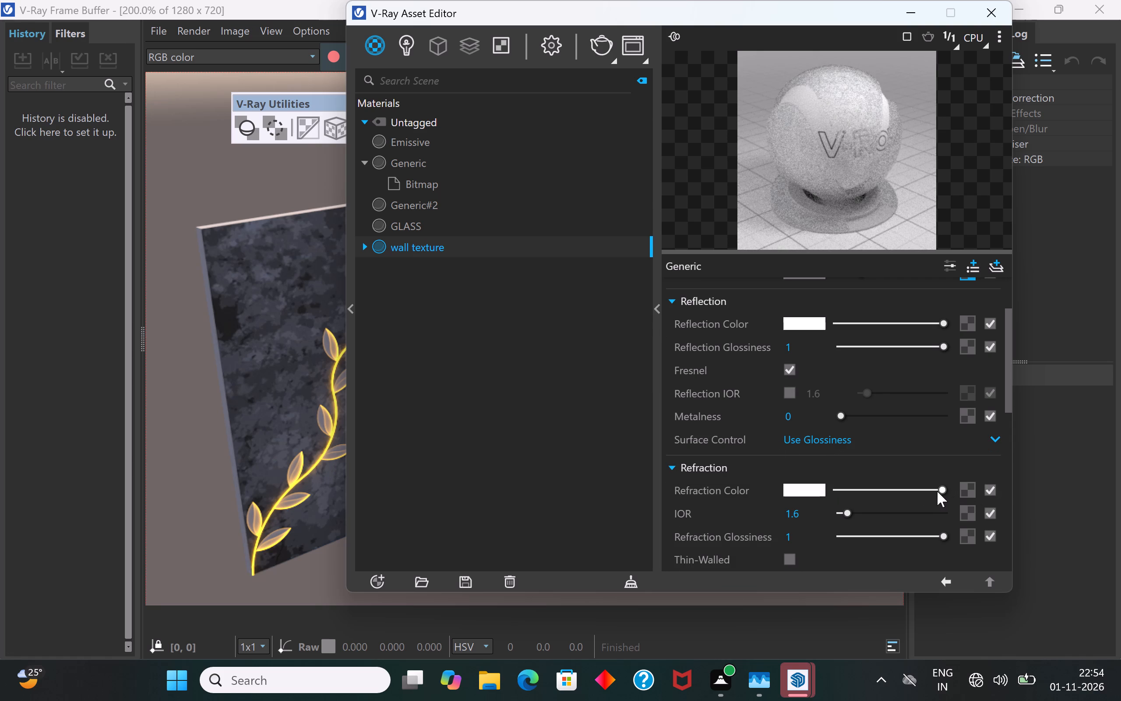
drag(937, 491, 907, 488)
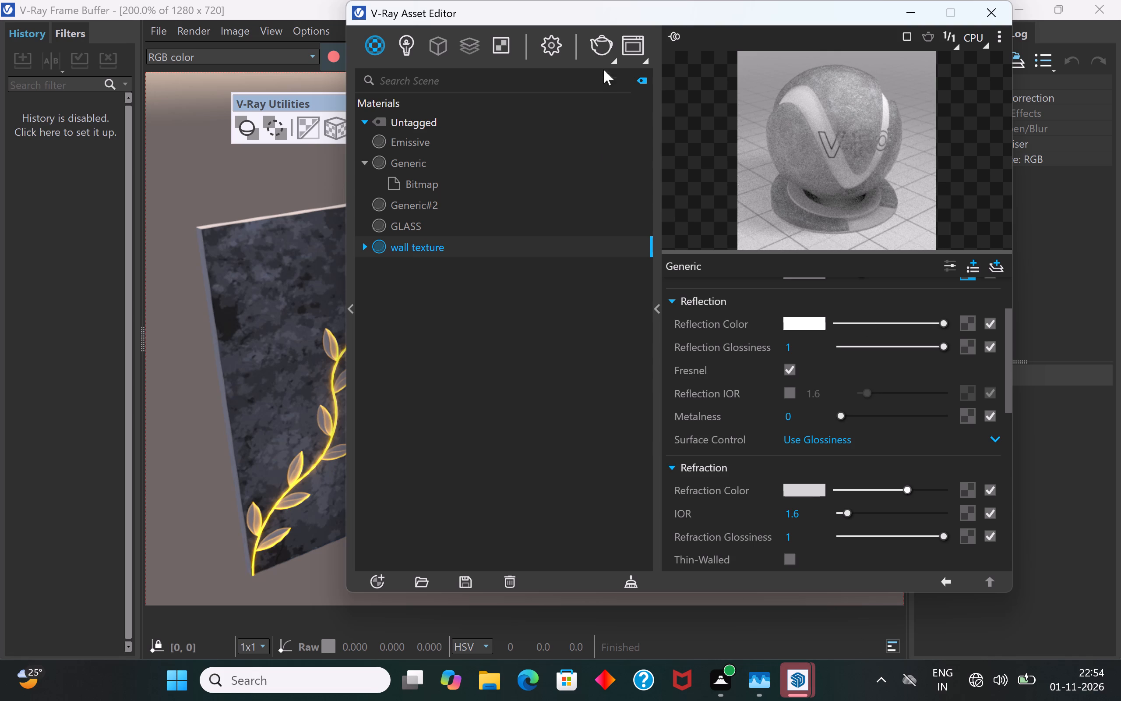
Restart the interactive render and examine the panel's wall surface around the glowing stem up close.
click(599, 47)
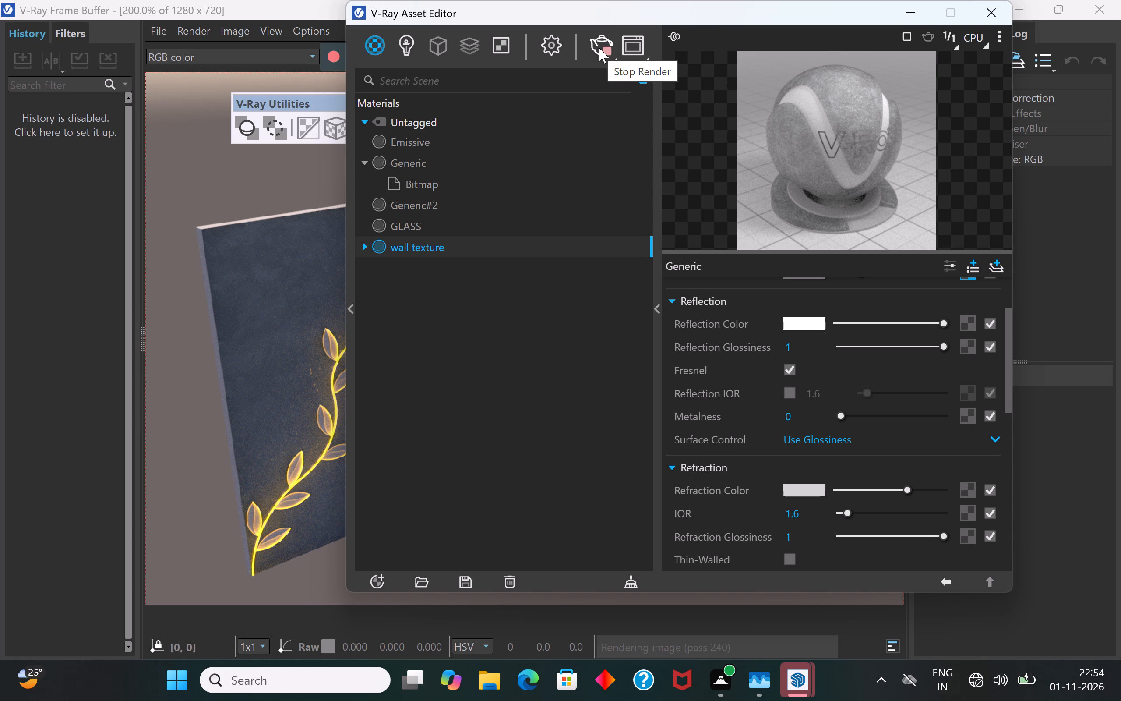
click(605, 48)
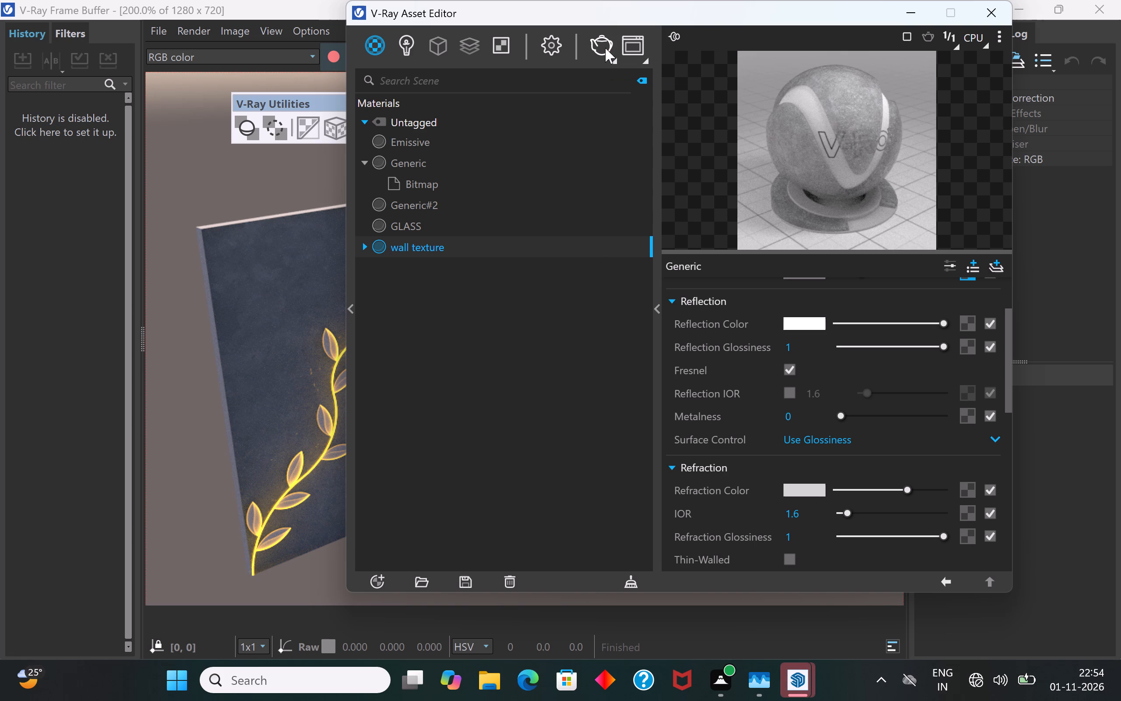
click(614, 64)
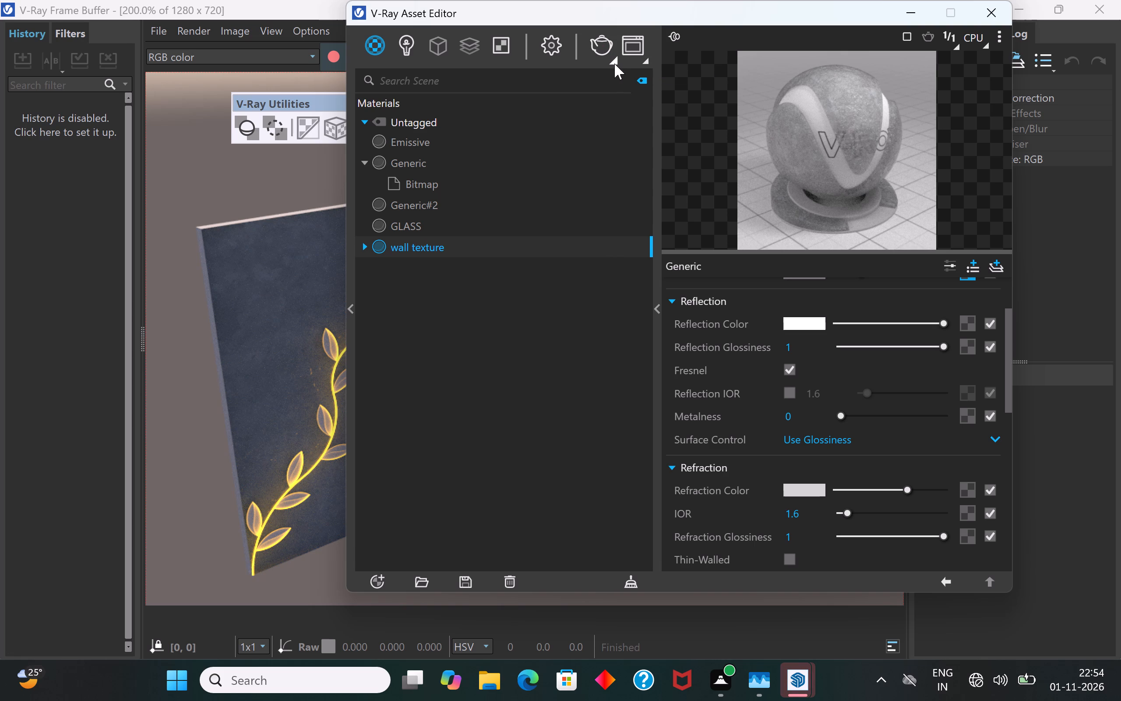
click(605, 88)
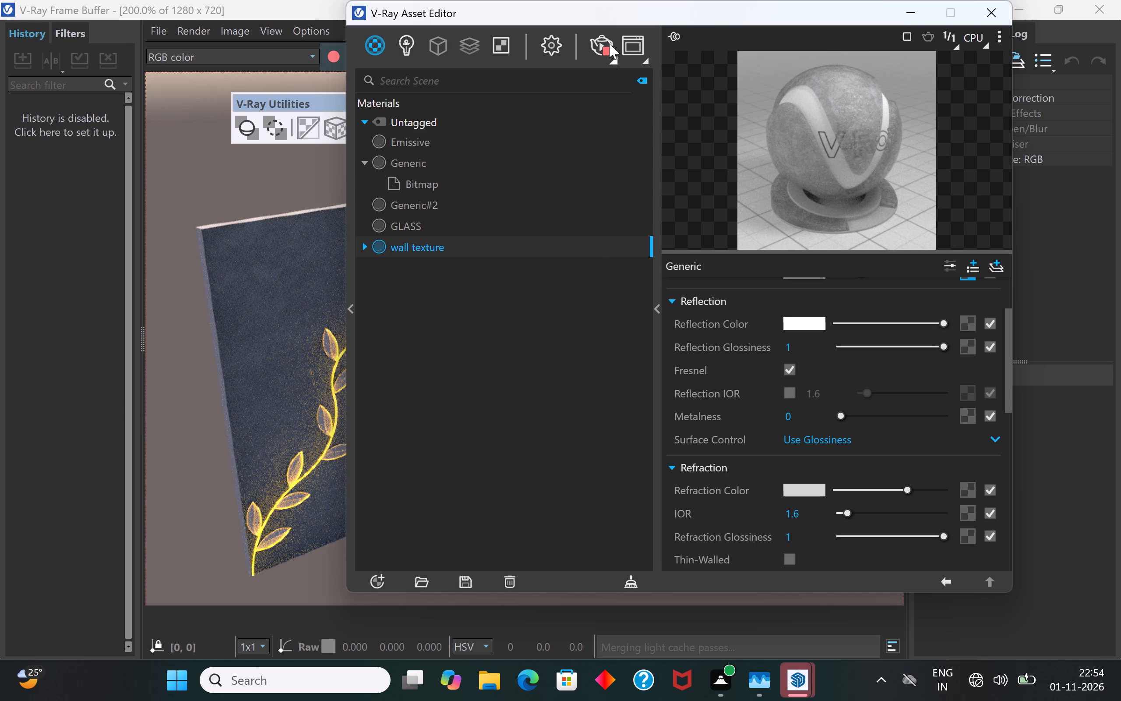
drag(633, 18, 867, 66)
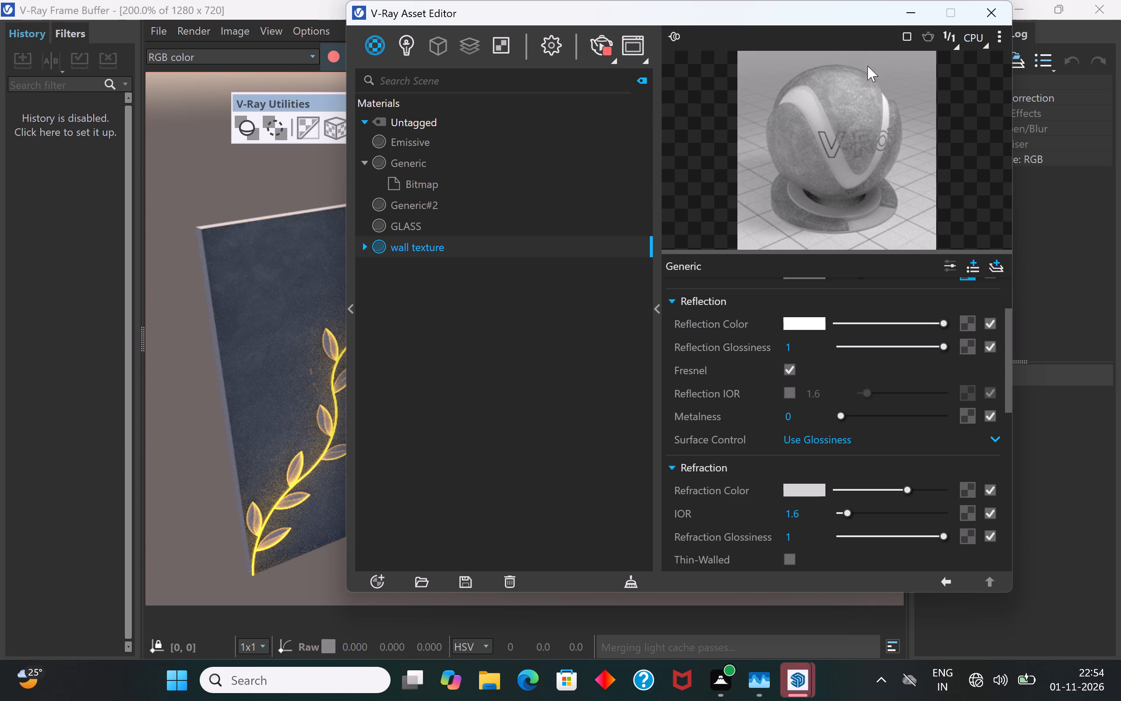
drag(867, 66, 1029, 81)
scroll(280, 424, up, 2)
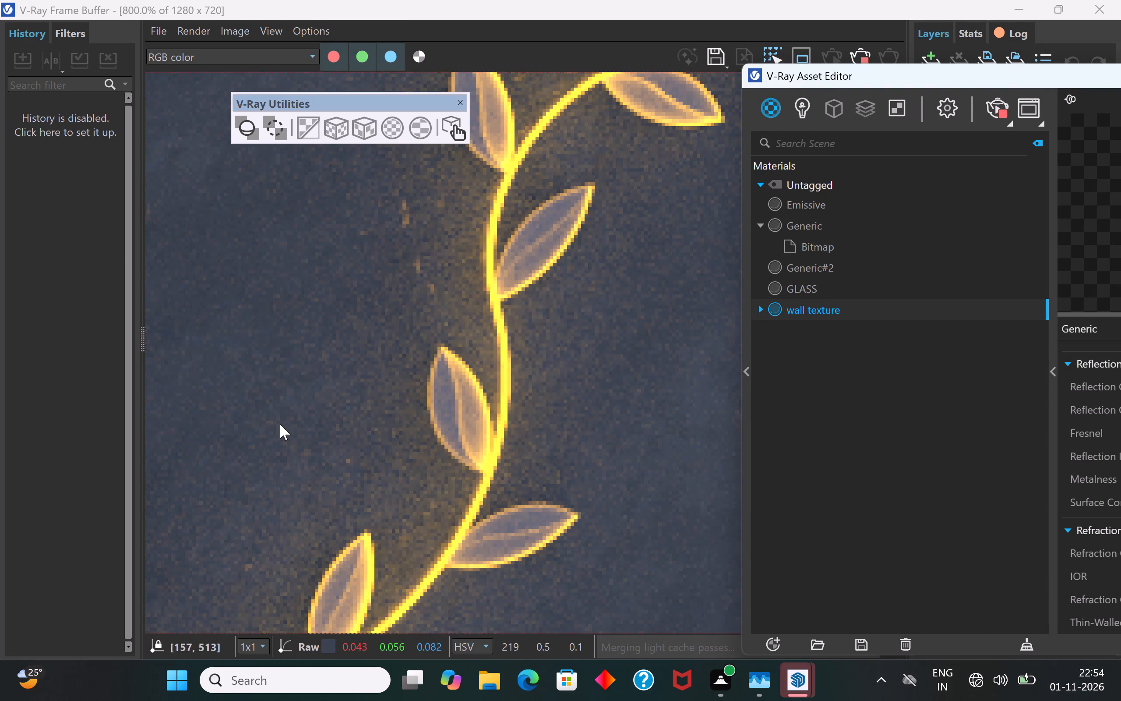
scroll(280, 424, down, 2)
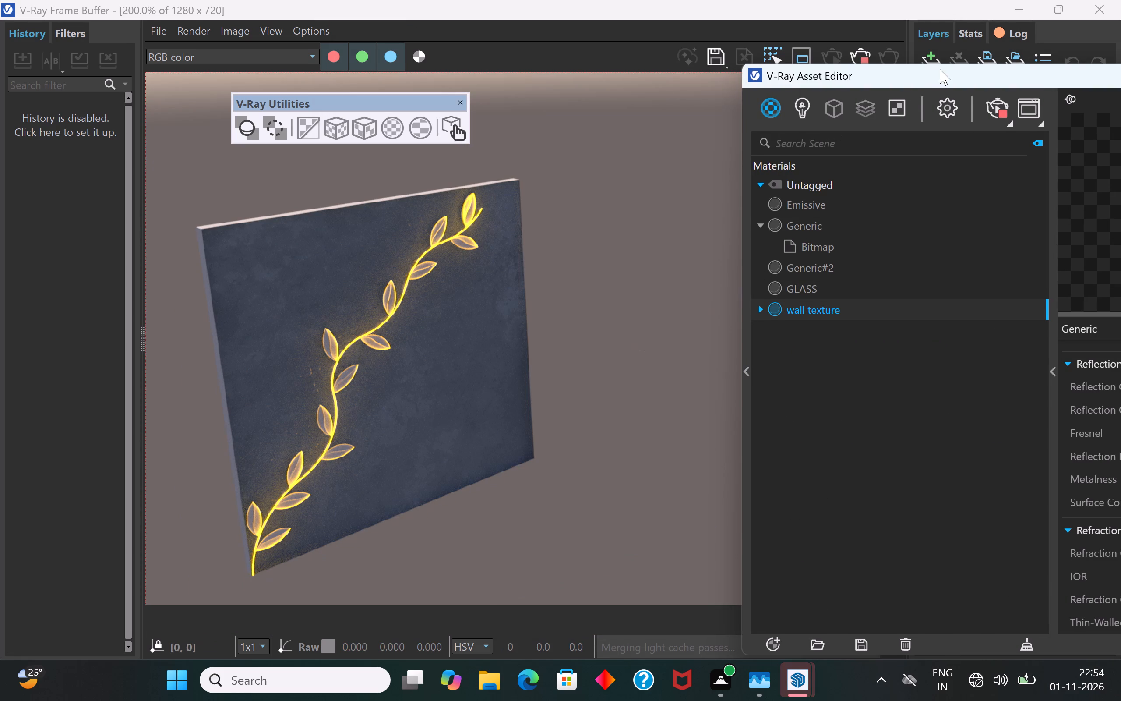
Darken the wall texture material's refraction color to a mid grey.
drag(940, 69, 658, 25)
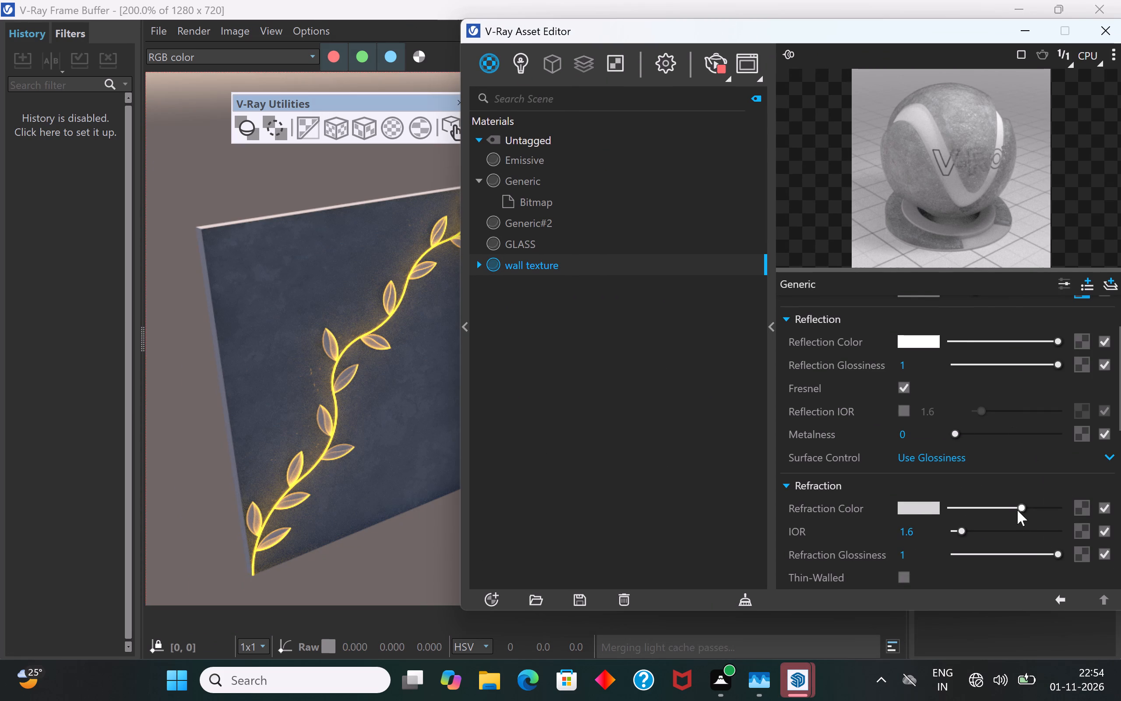
drag(1018, 506, 983, 513)
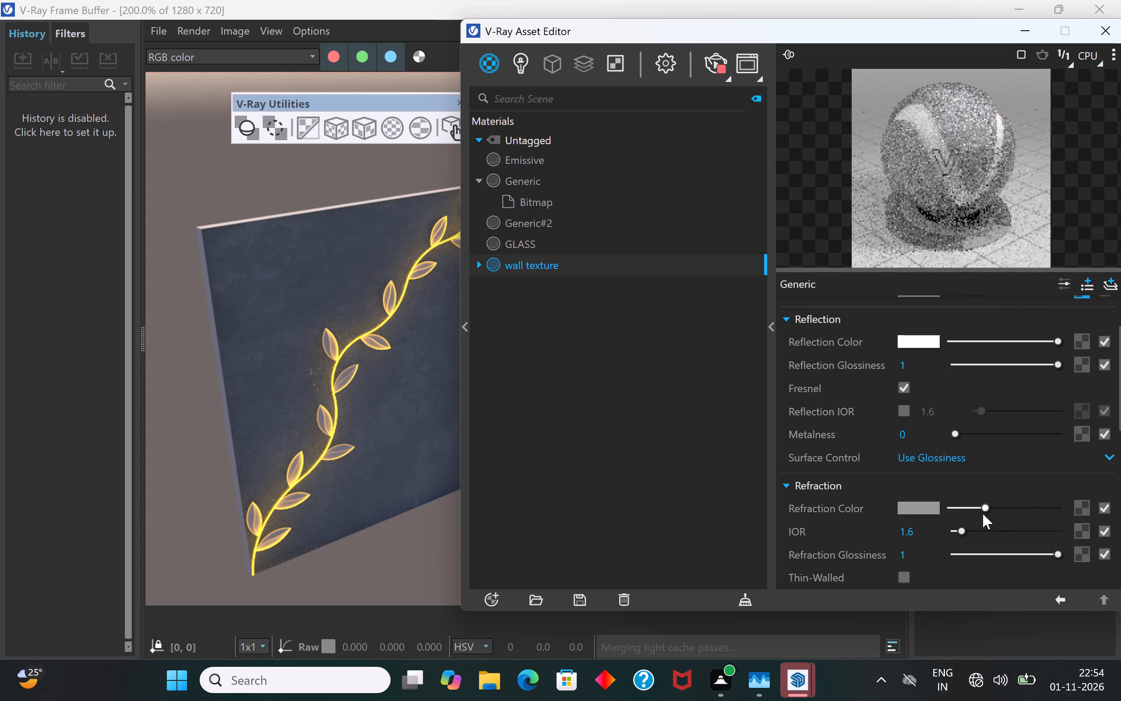
drag(983, 513, 976, 514)
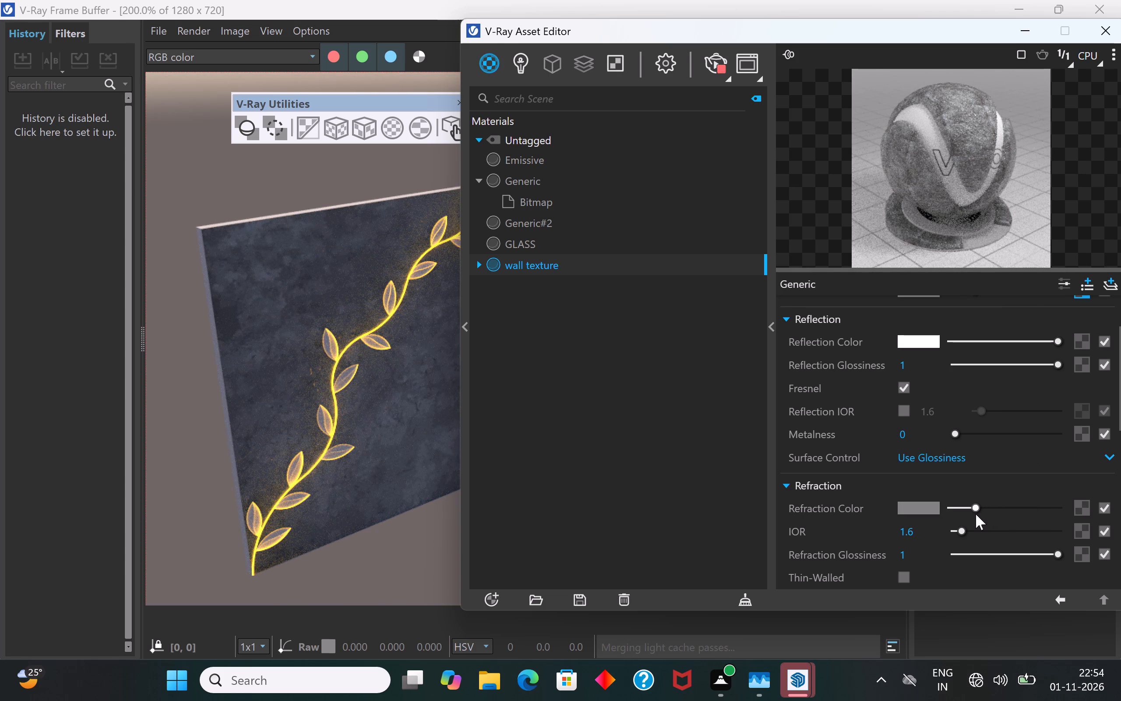
Switch the wall texture's surface control to Use Roughness, try lower reflection roughness values including 0.35, and set it to 1.
scroll(927, 540, down, 2)
scroll(940, 515, up, 2)
click(952, 459)
click(952, 499)
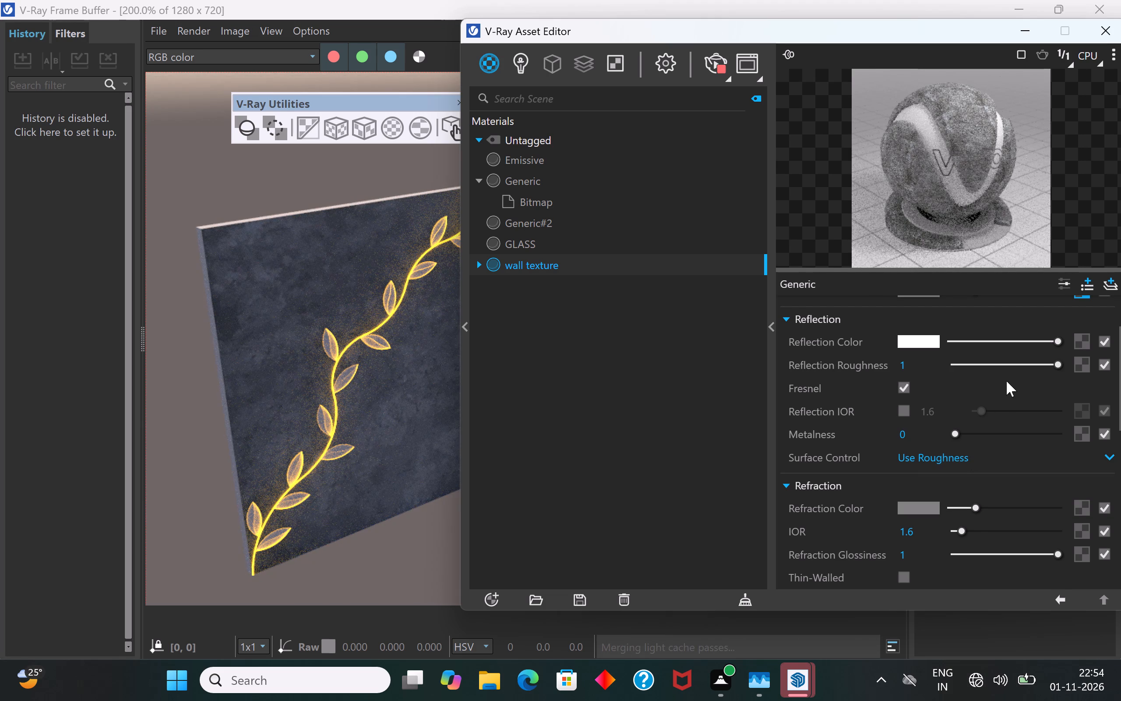
drag(1059, 366, 943, 388)
drag(956, 364, 965, 366)
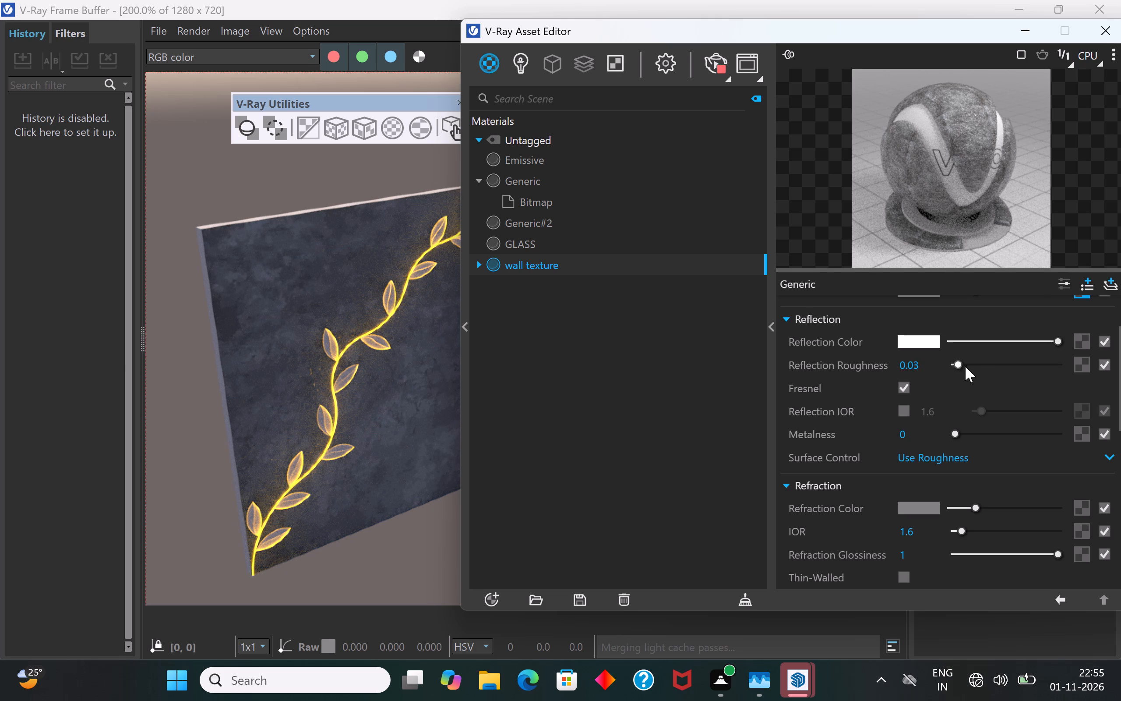
drag(965, 366, 991, 371)
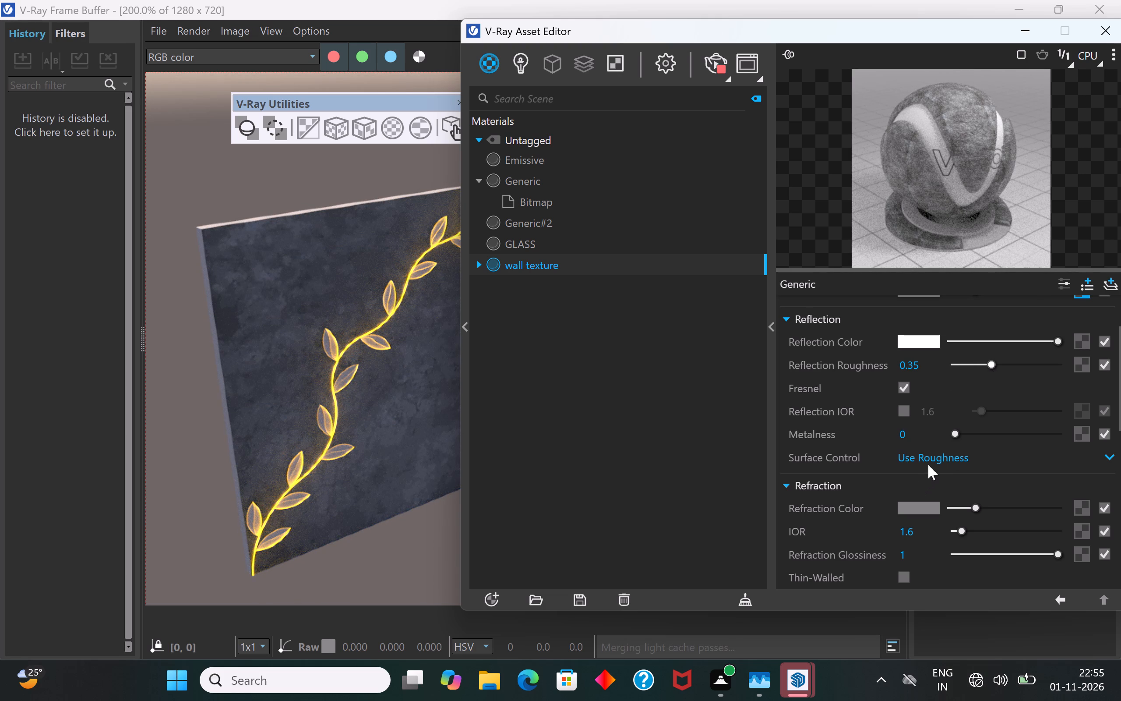
click(959, 454)
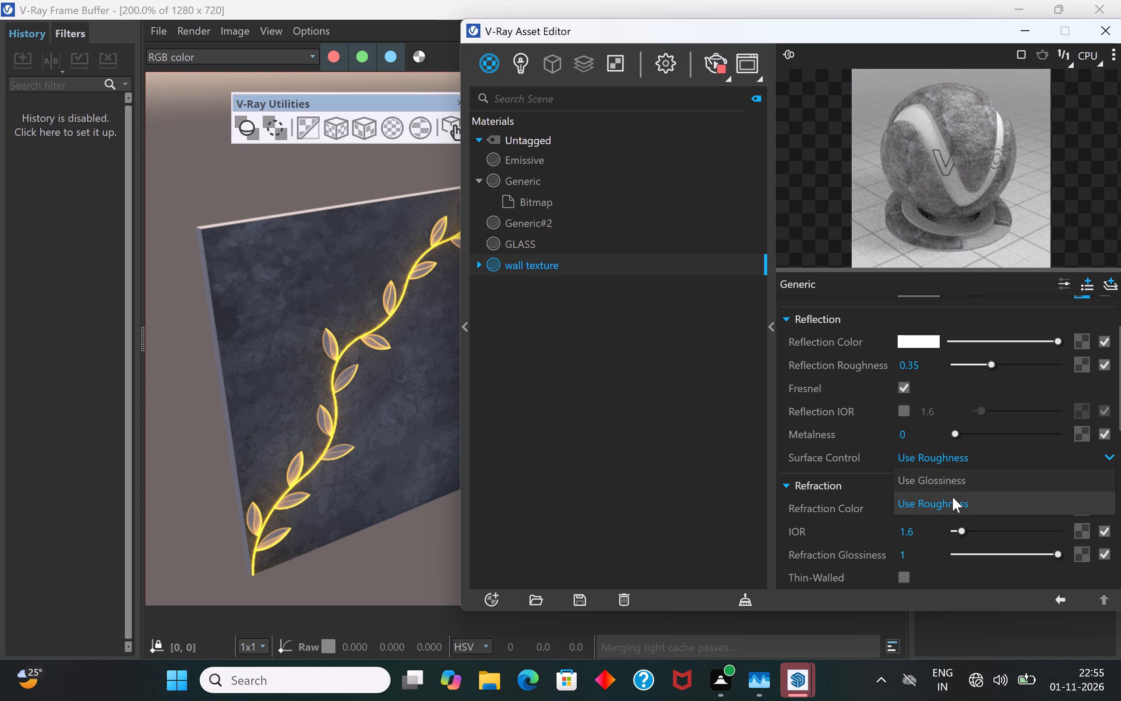
click(952, 503)
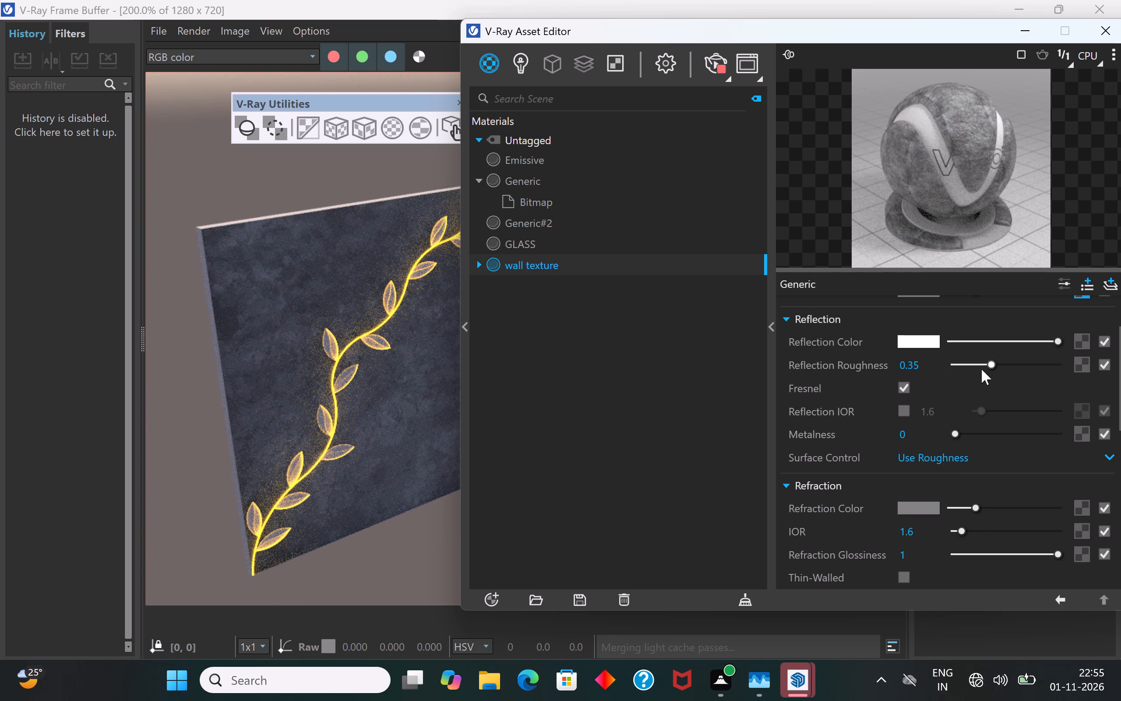
drag(993, 365, 1100, 362)
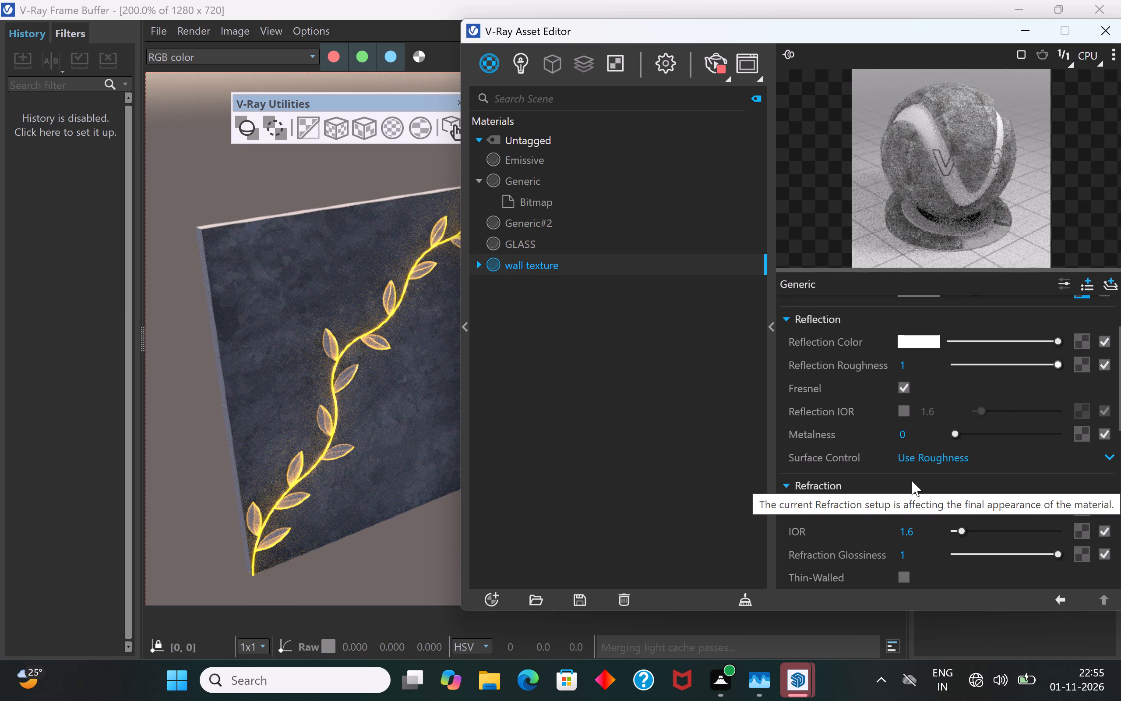
Check the whole panel in the render and lower the Emissive material's intensity to 2.5.
scroll(371, 474, down, 2)
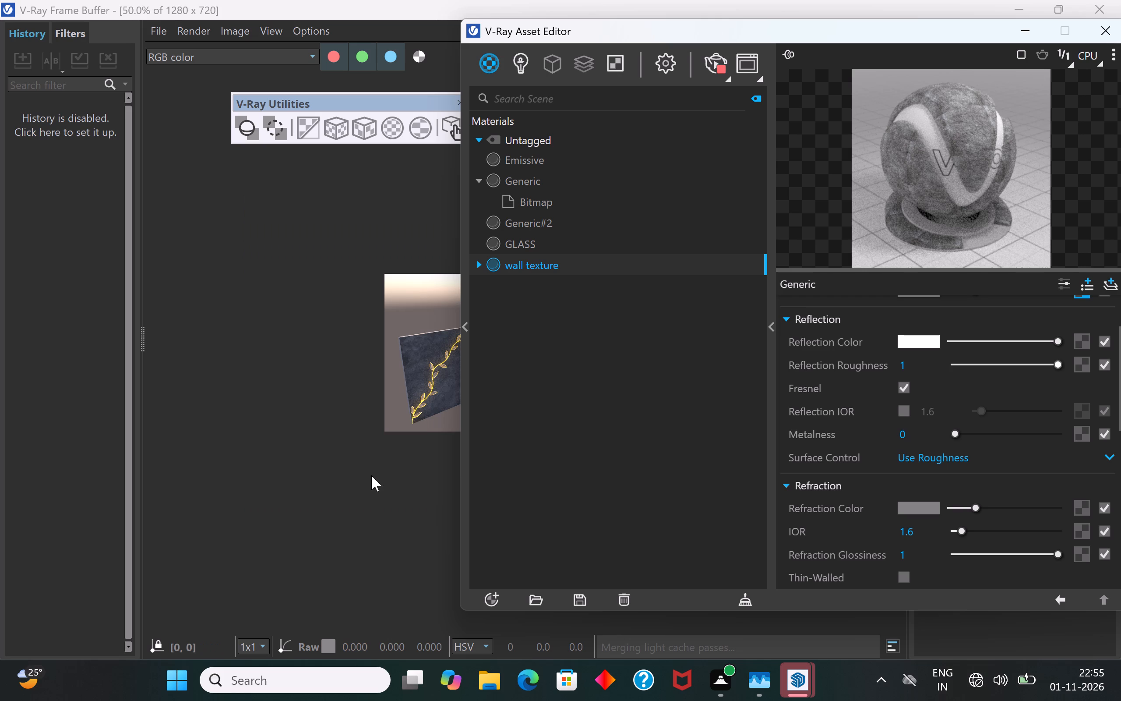
scroll(357, 549, down, 2)
scroll(346, 553, up, 2)
scroll(464, 455, up, 5)
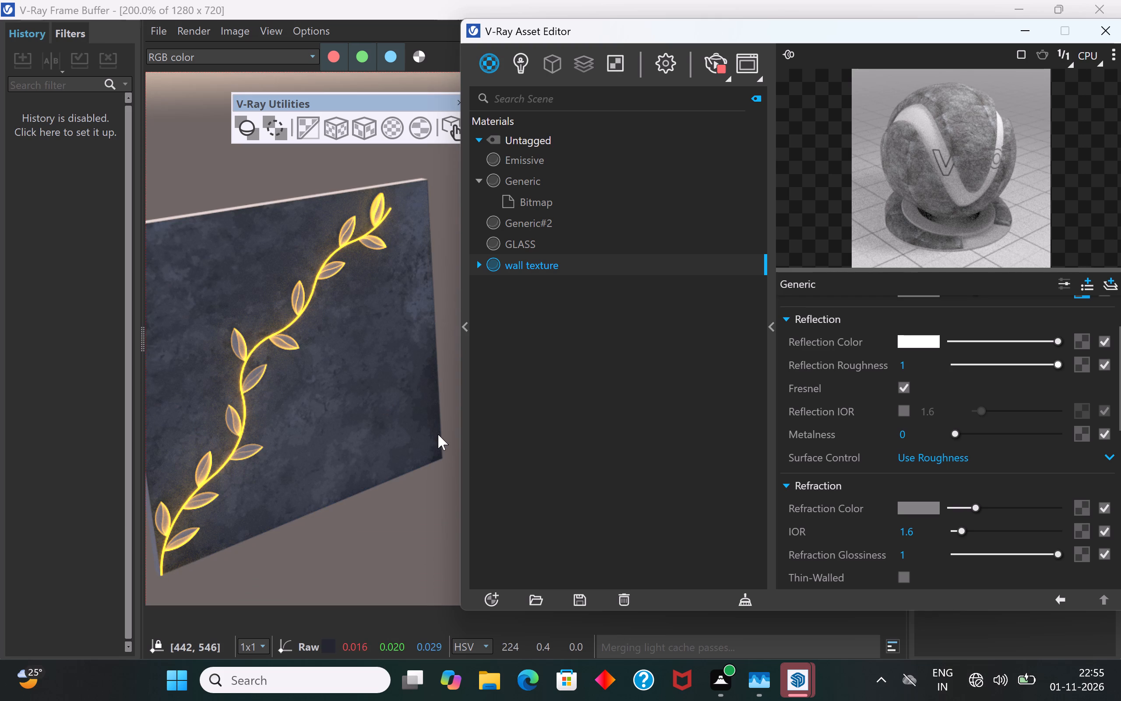
scroll(438, 434, down, 1)
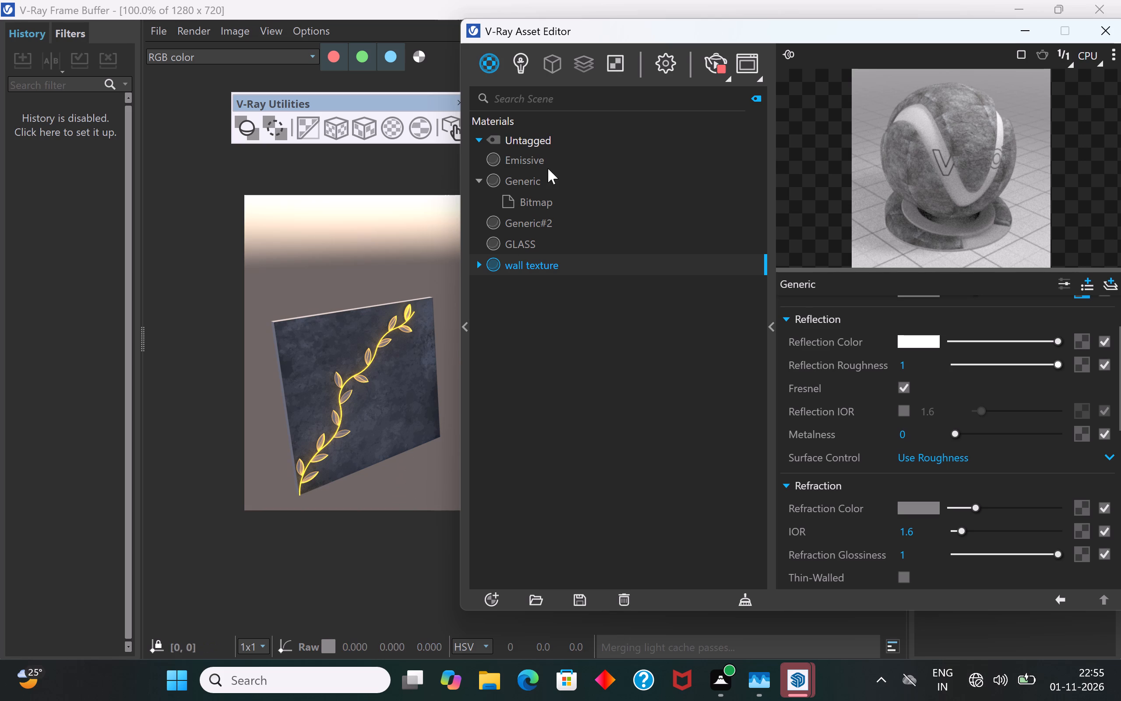
click(559, 163)
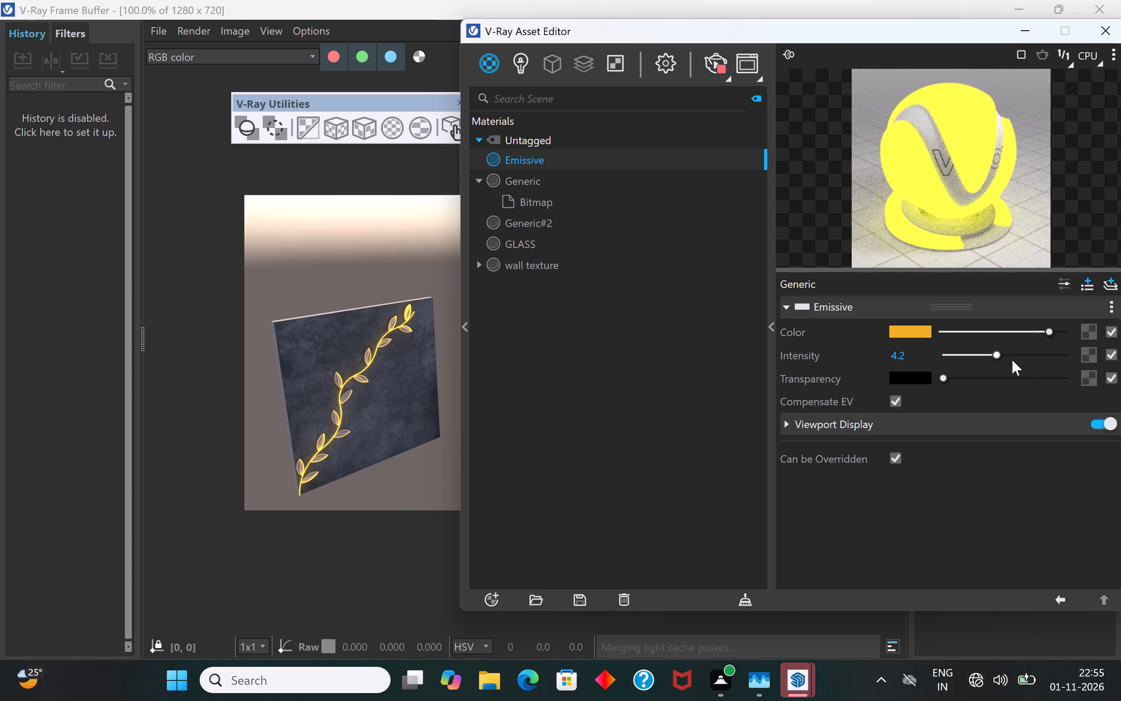
drag(994, 357, 986, 356)
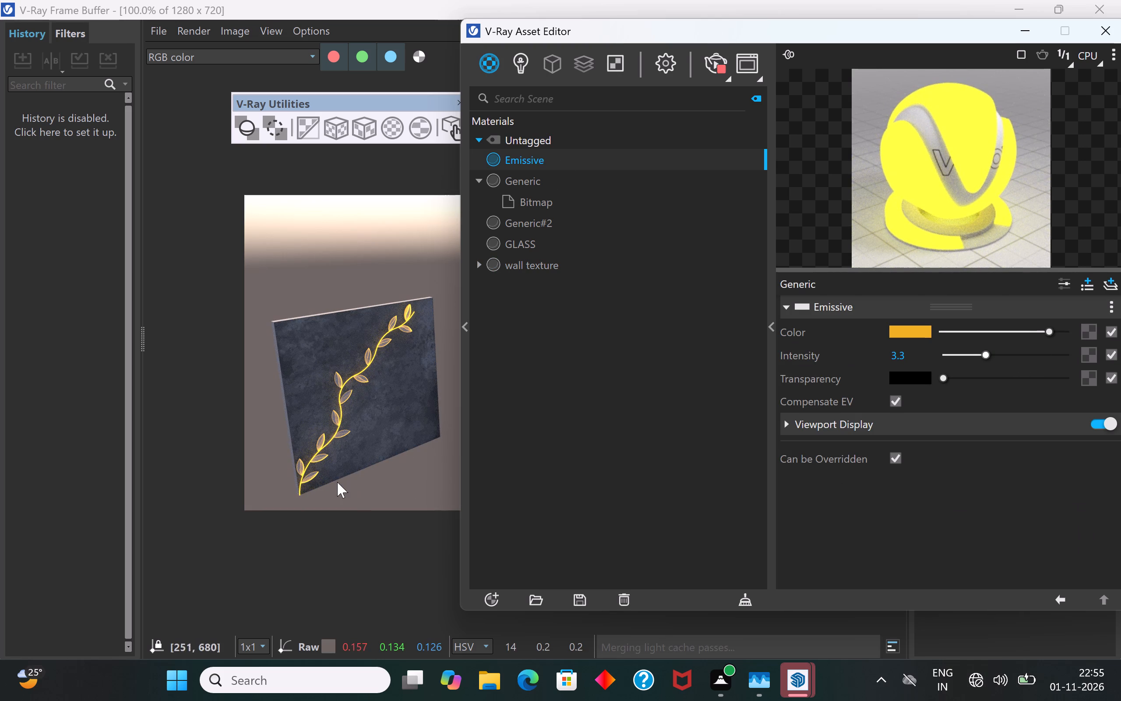
scroll(328, 469, up, 1)
scroll(328, 469, down, 1)
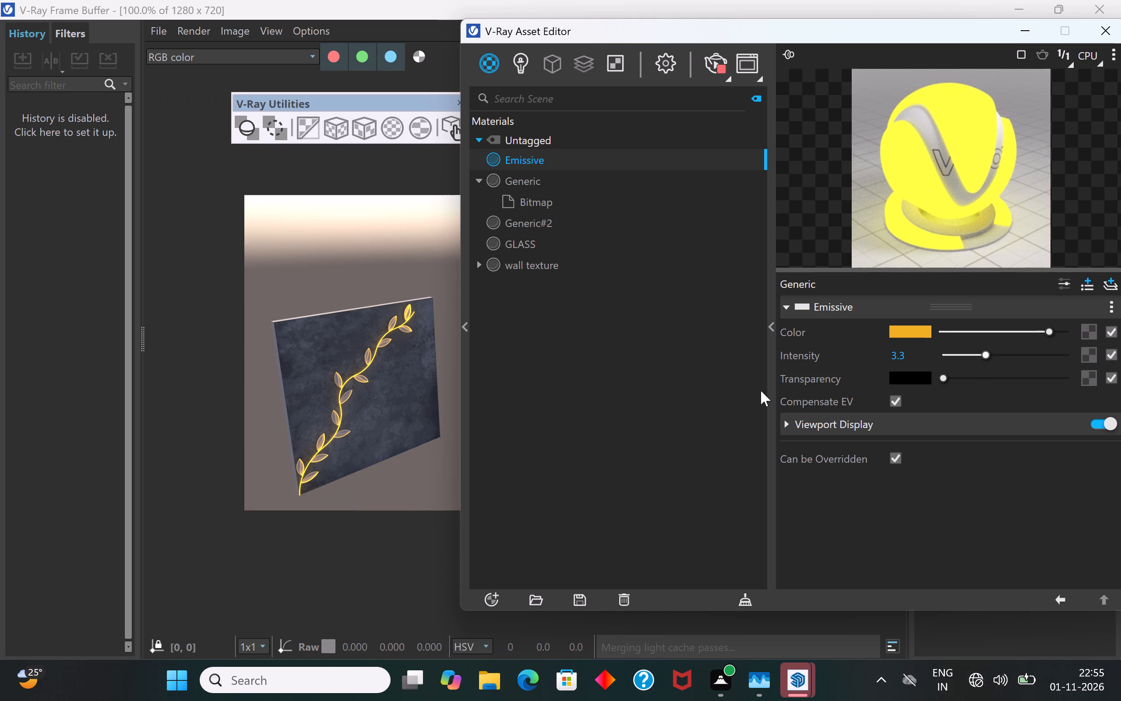
drag(982, 357, 981, 355)
drag(981, 355, 976, 353)
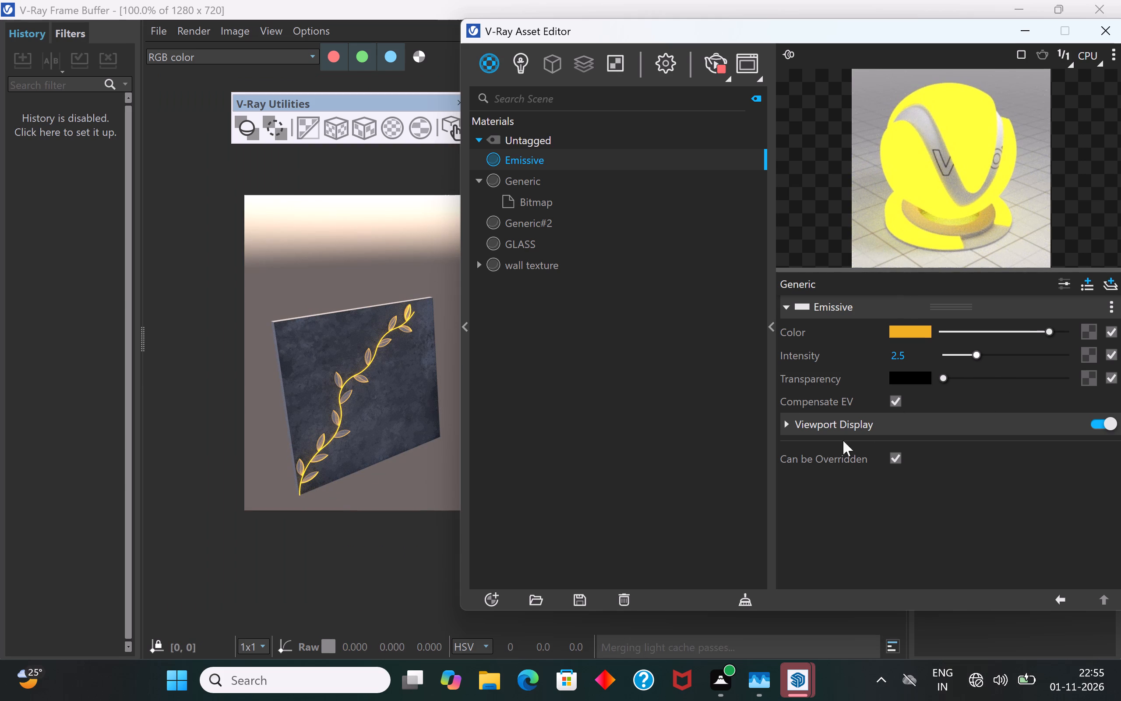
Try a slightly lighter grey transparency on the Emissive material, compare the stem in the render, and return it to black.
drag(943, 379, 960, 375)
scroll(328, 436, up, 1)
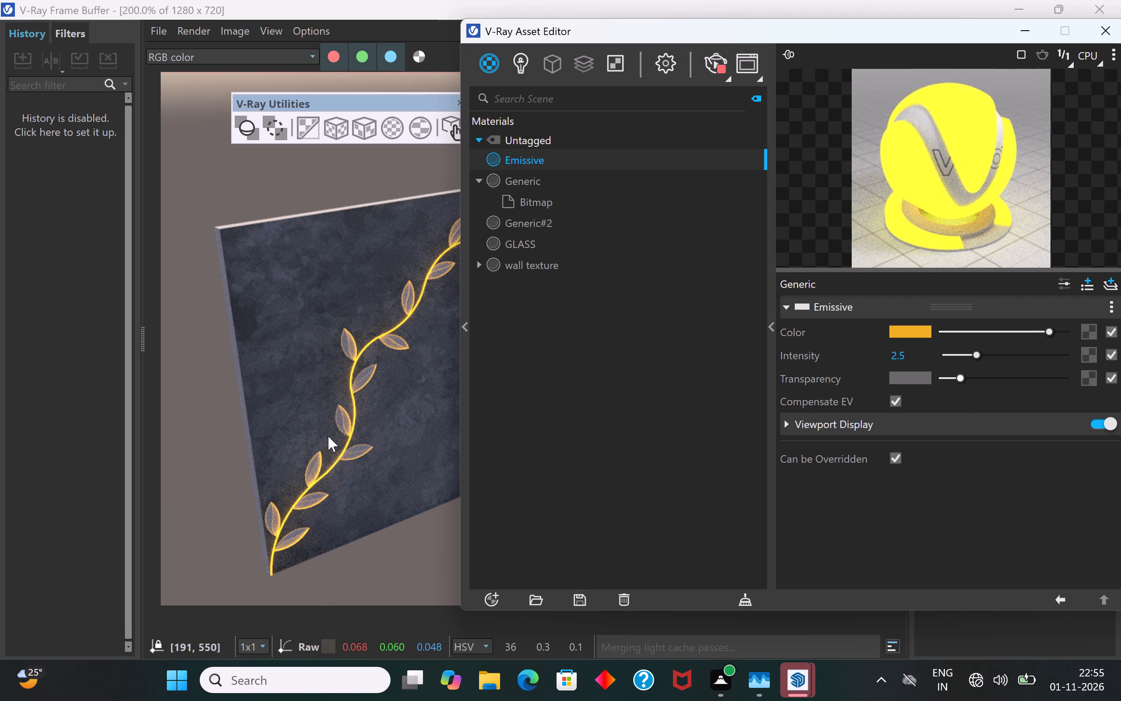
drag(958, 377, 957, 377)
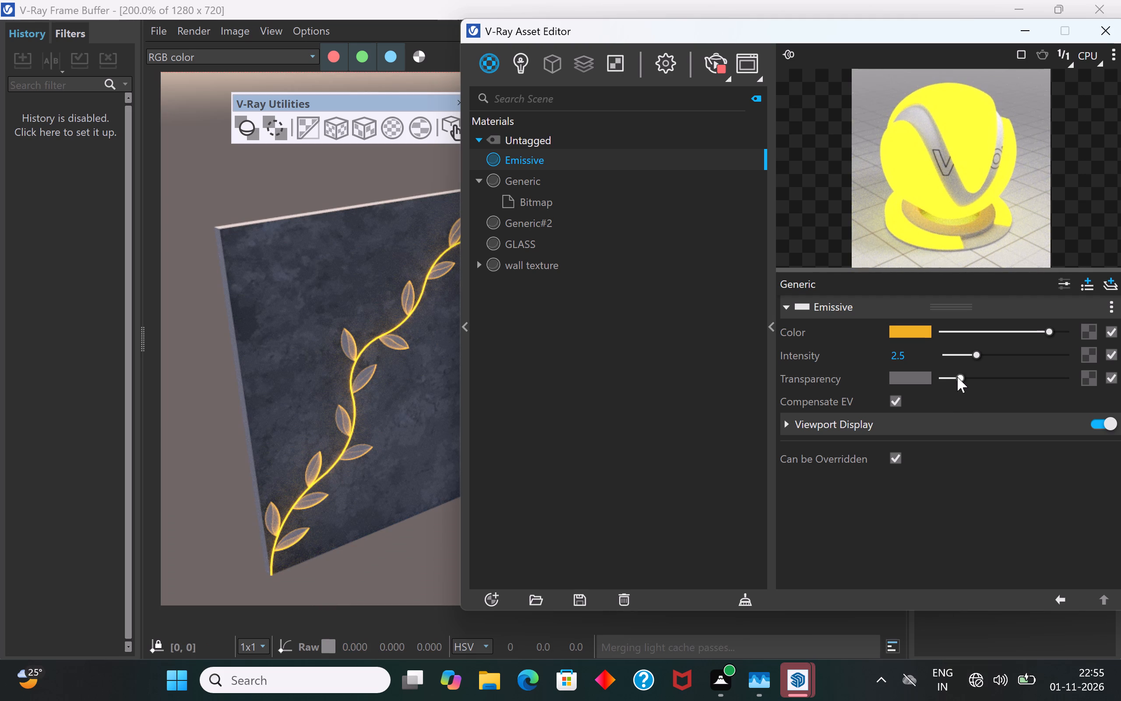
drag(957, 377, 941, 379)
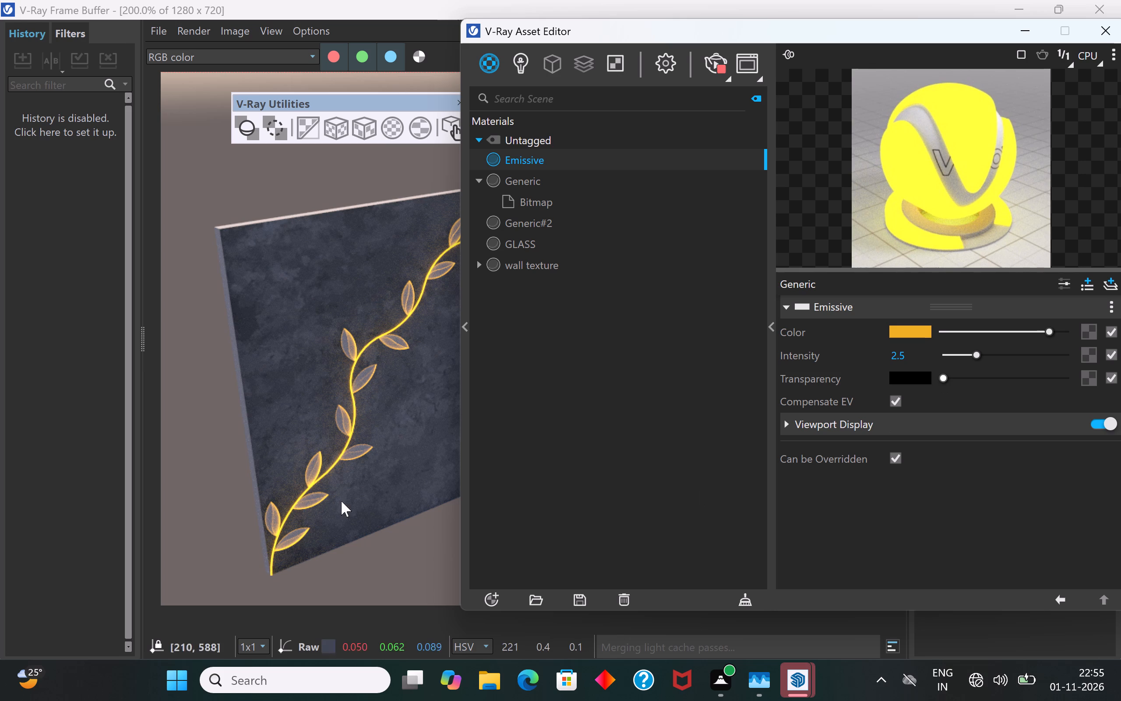
Lower the Emissive material's intensity to 1.8, check the panel in the render, and close the asset editor and frame buffer.
scroll(328, 548, down, 1)
scroll(407, 334, up, 1)
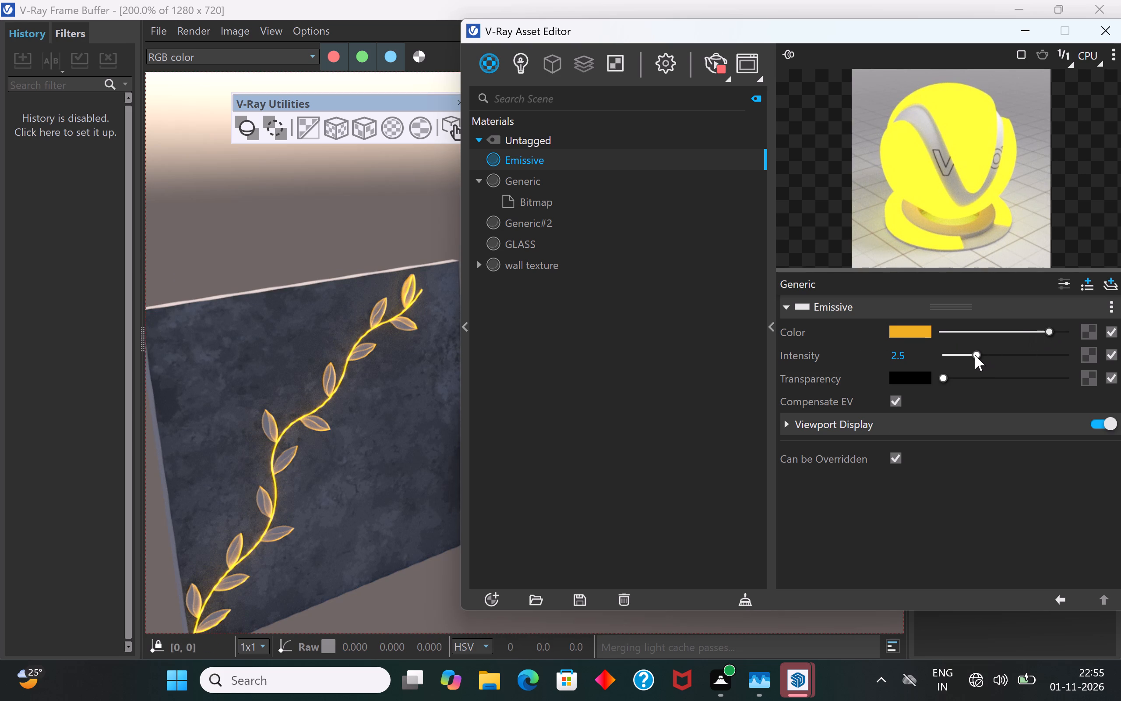
drag(974, 355, 968, 355)
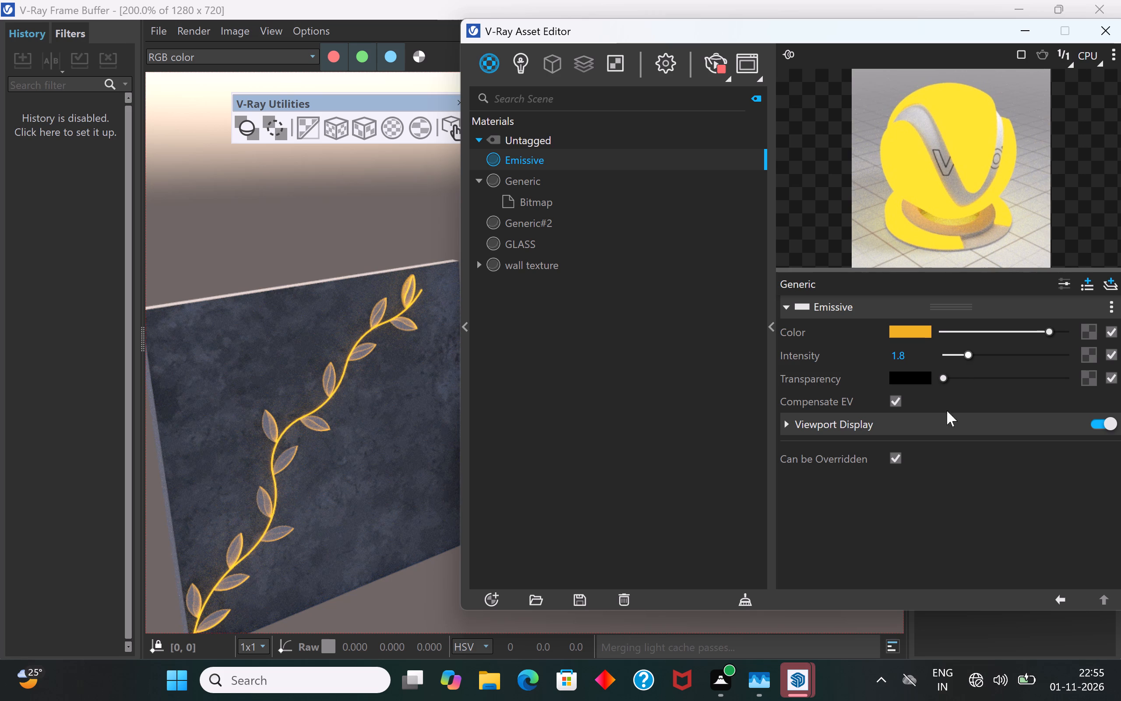
scroll(476, 495, down, 2)
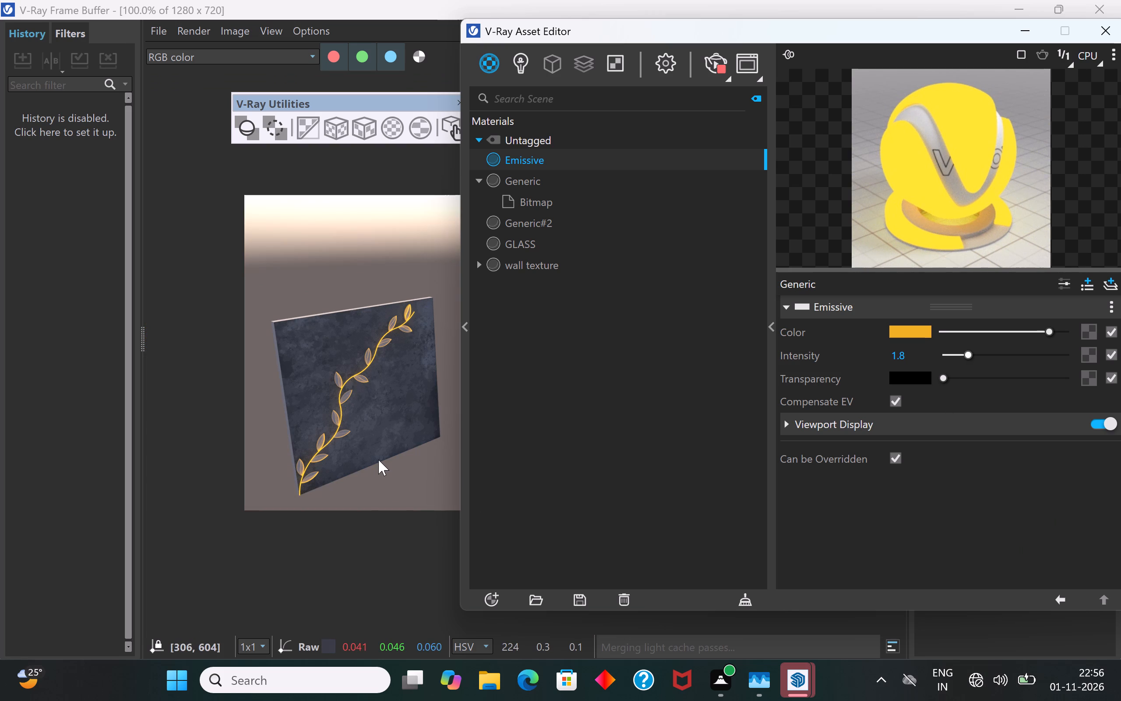
click(1099, 37)
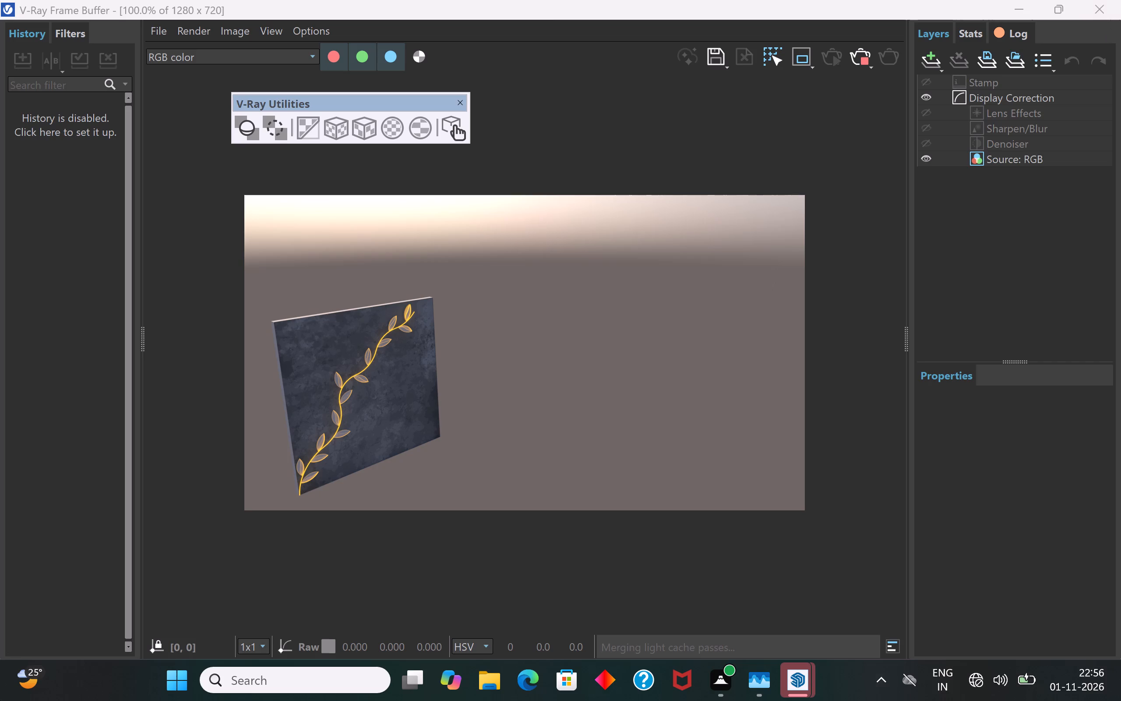
scroll(342, 447, up, 1)
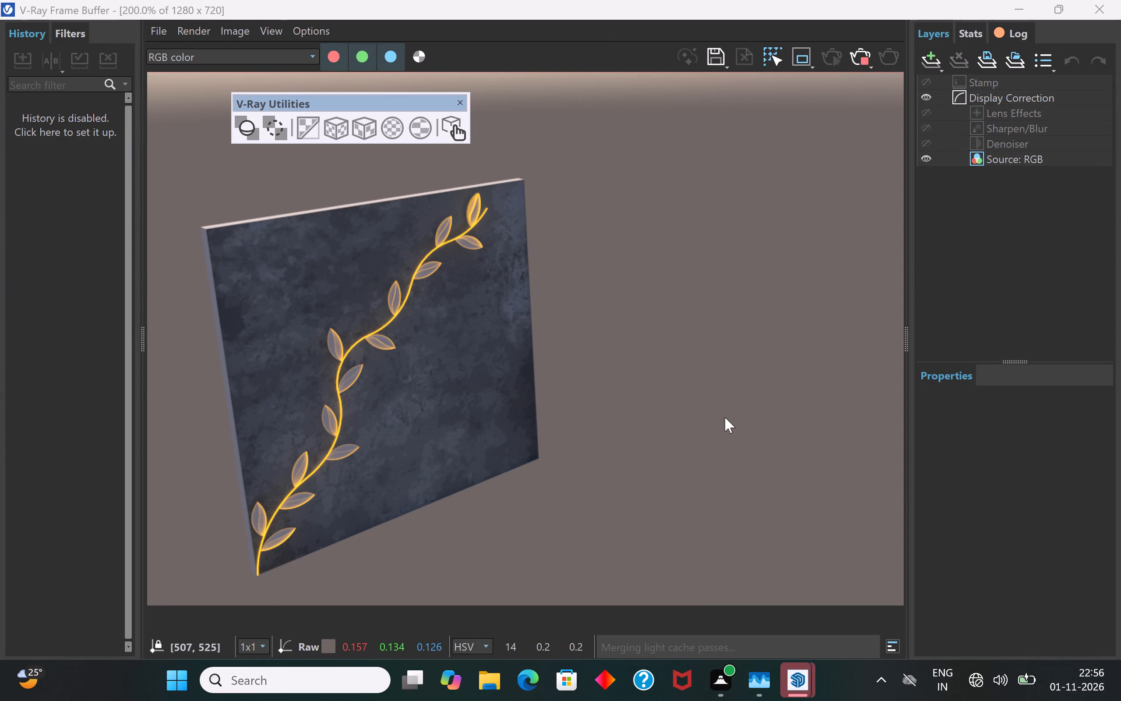
click(1101, 4)
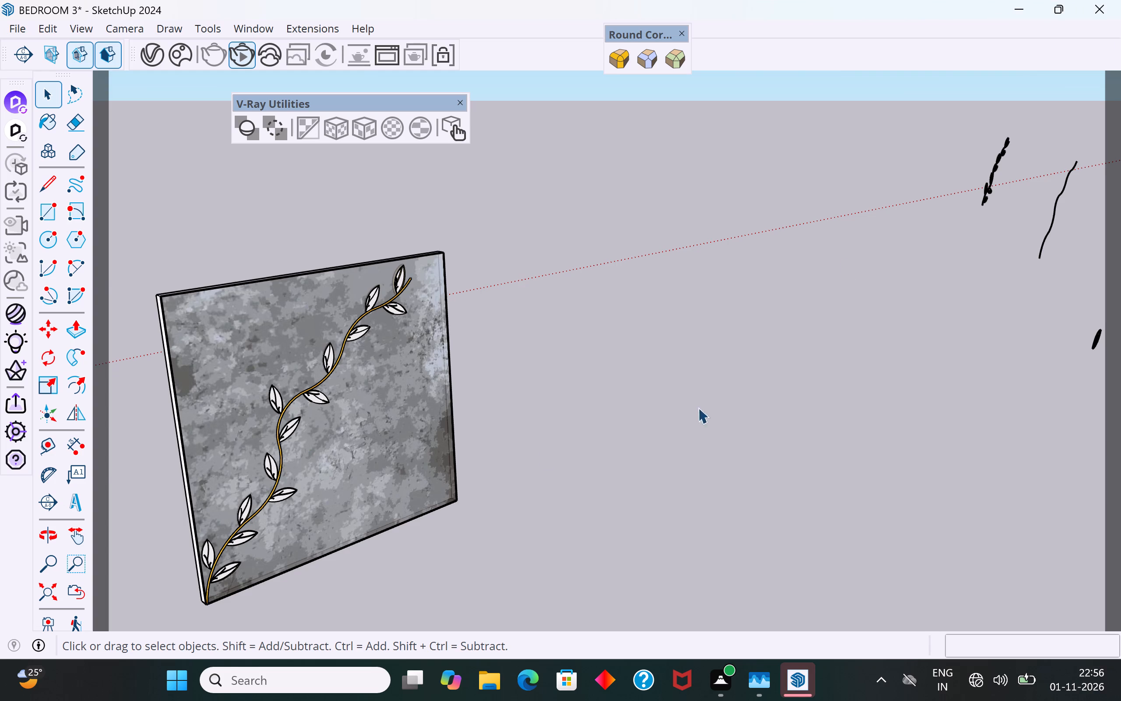
Select the entire wall-textured panel with its stem and leaves and make it one group.
scroll(832, 373, down, 4)
drag(701, 254, 662, 308)
drag(680, 257, 444, 547)
right_click(578, 425)
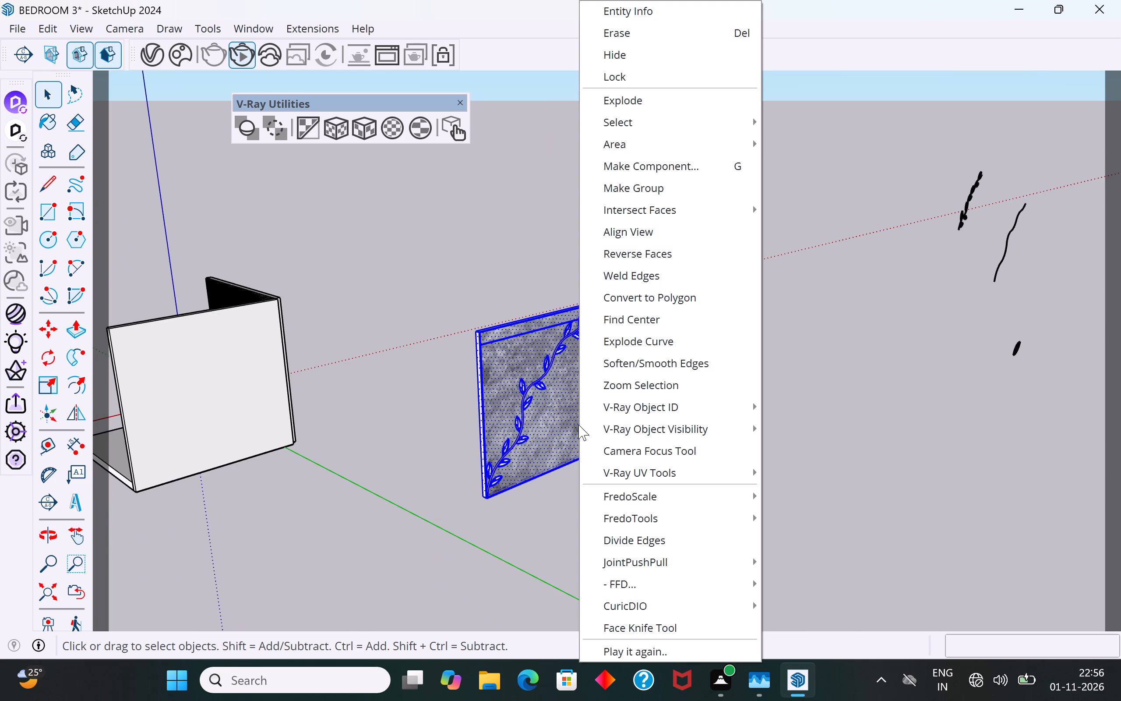
click(675, 190)
click(697, 466)
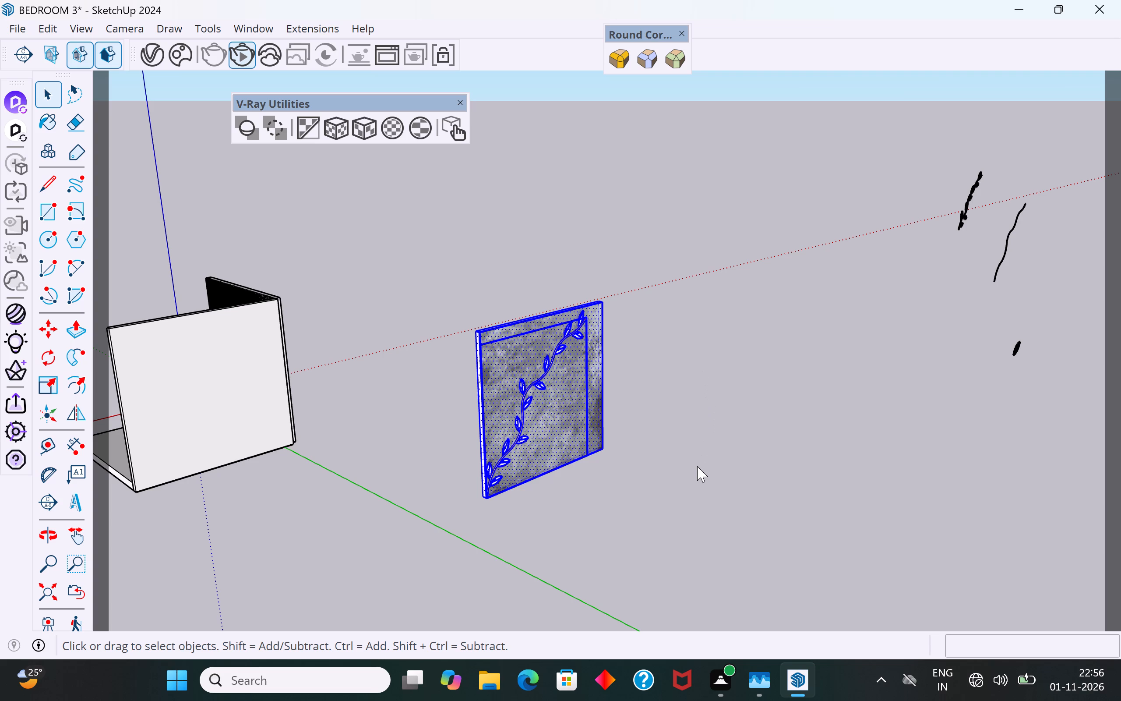
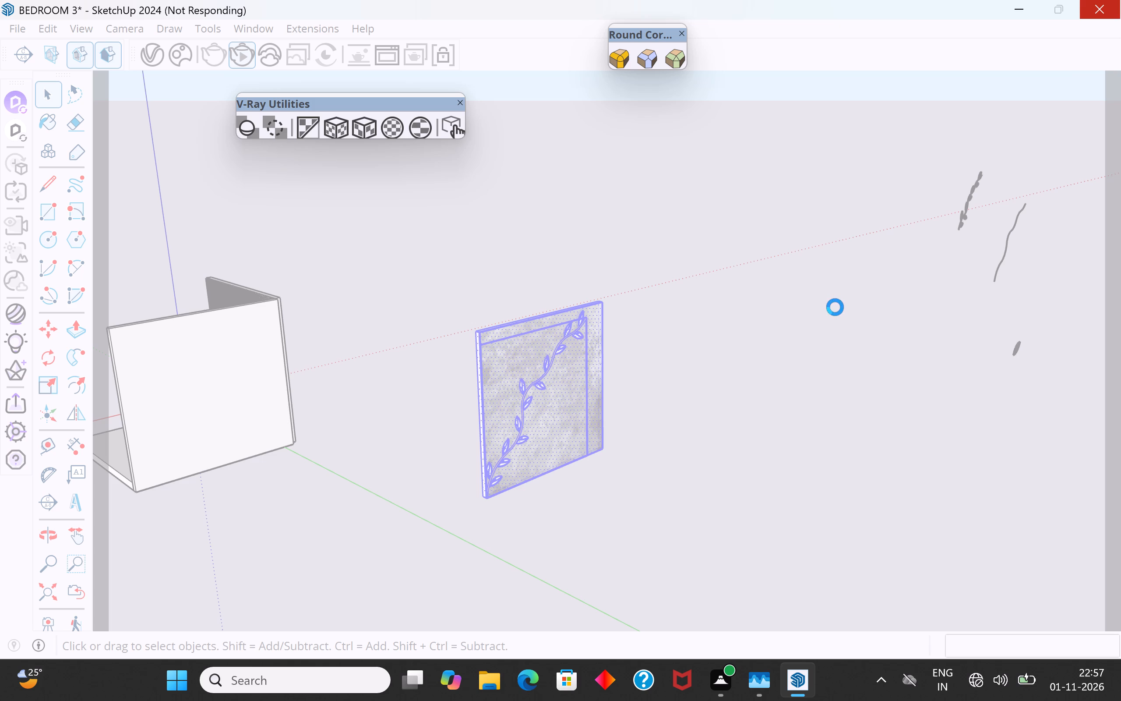
Open the Windows Task Manager to check the SketchUp process among the running apps.
right_click(851, 680)
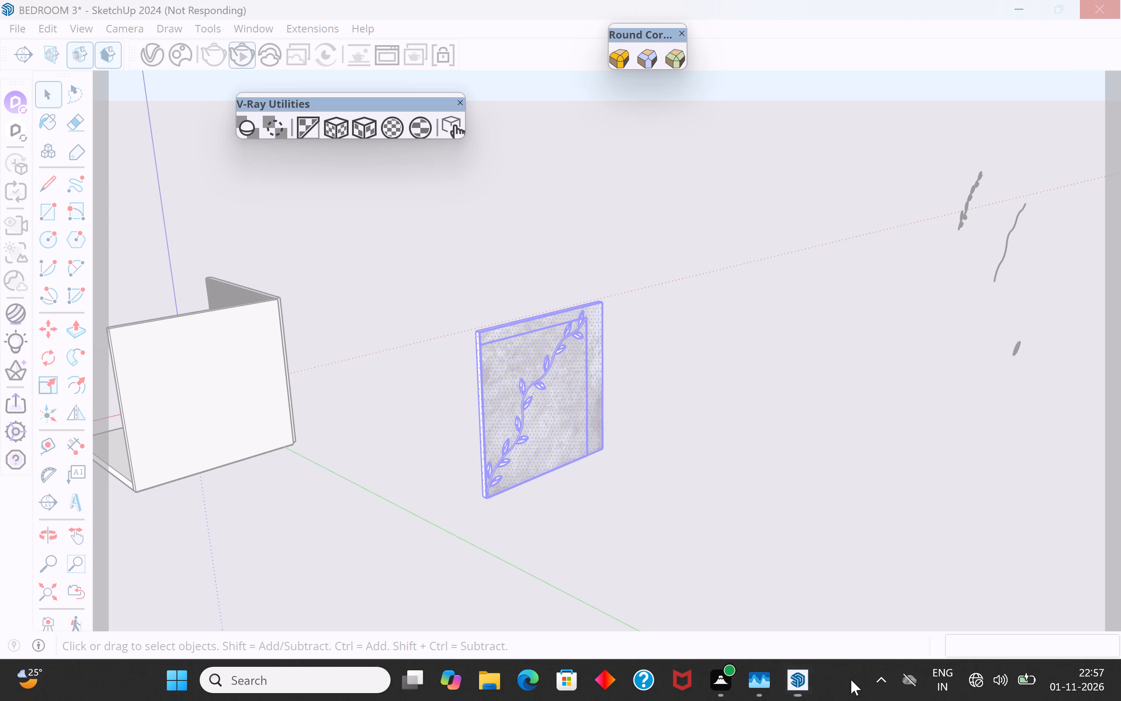
click(918, 635)
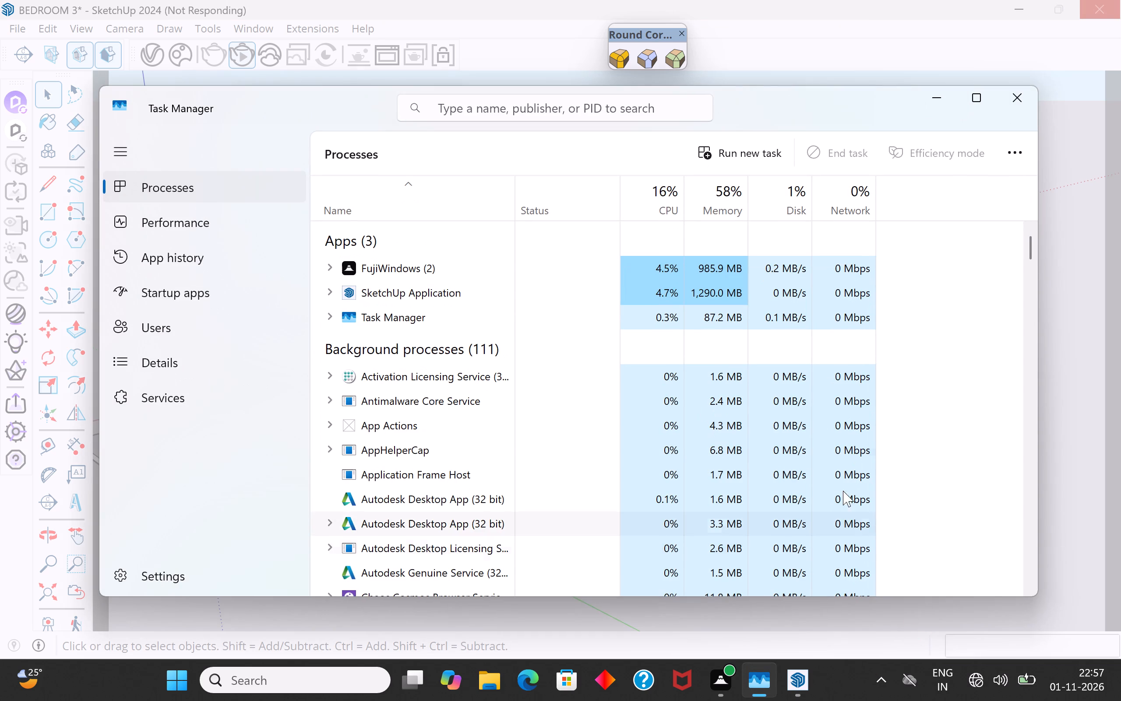
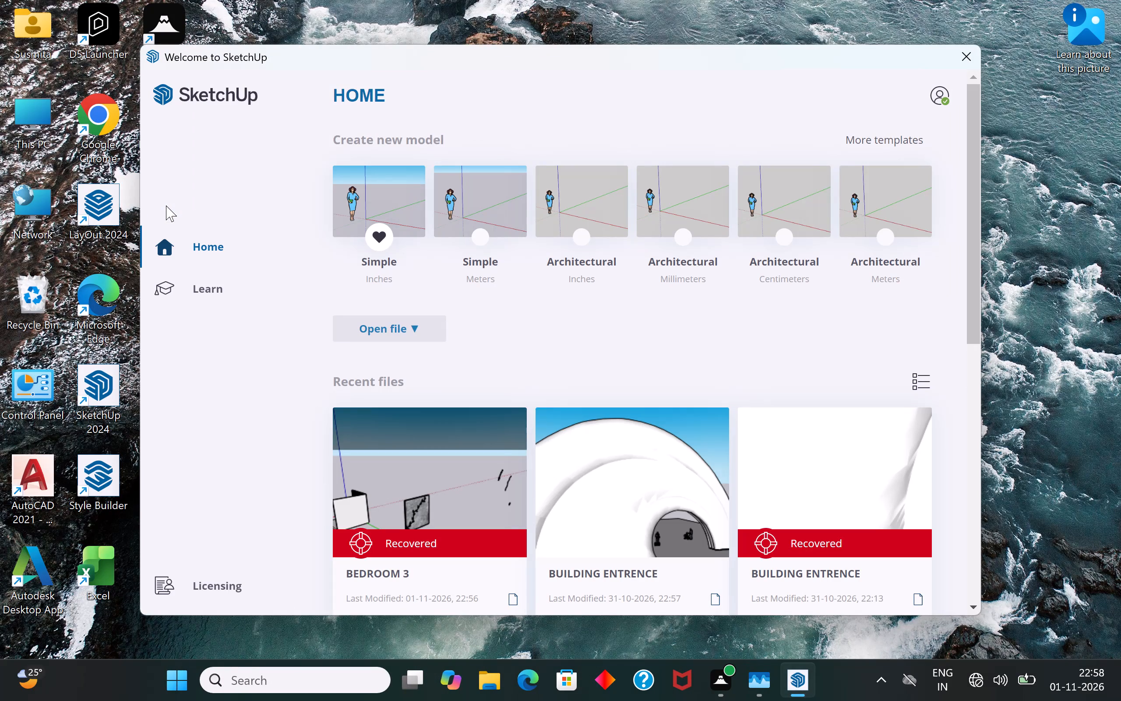
Open the BEDROOM 3 model marked as recovered from the recent files.
click(457, 499)
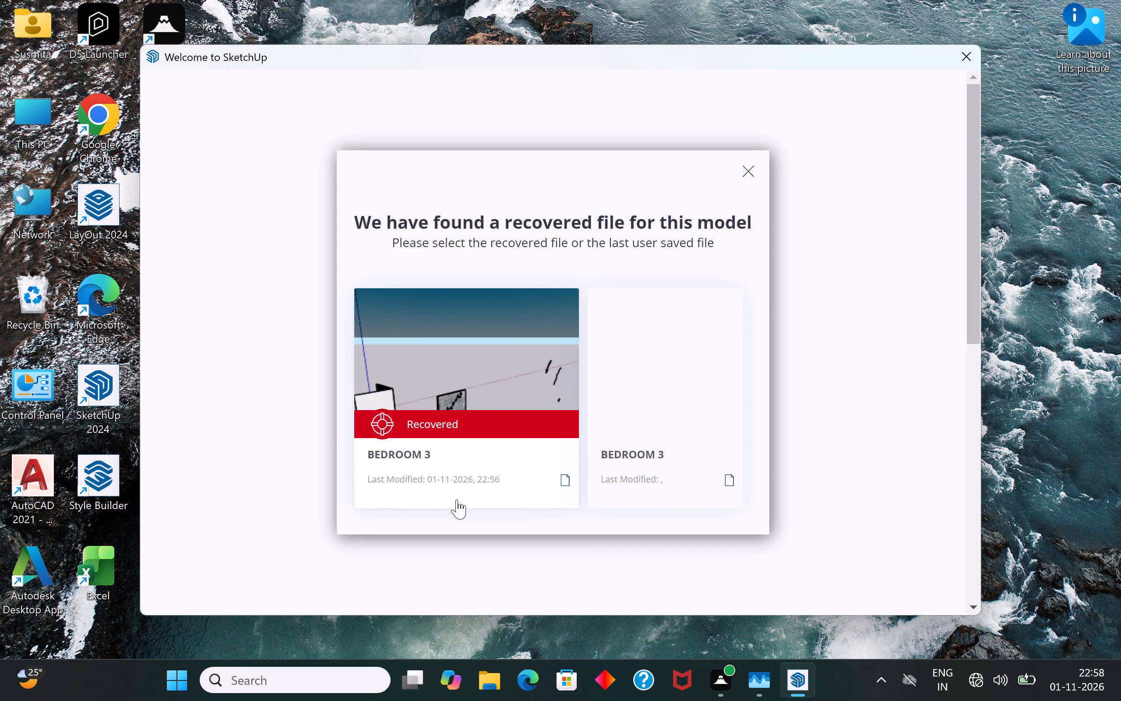
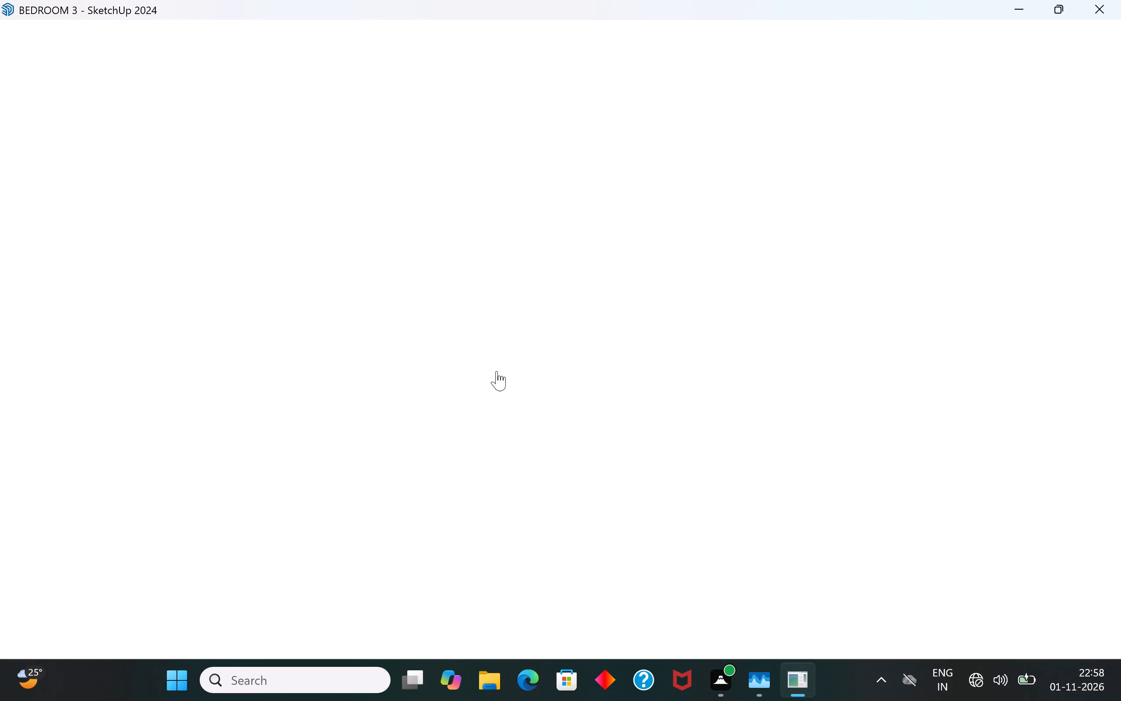
Move the leaf-patterned panel with its vine about 29' 7" to the bedroom's open side, placing its bottom corner at the floor slab's front corner.
scroll(461, 381, up, 3)
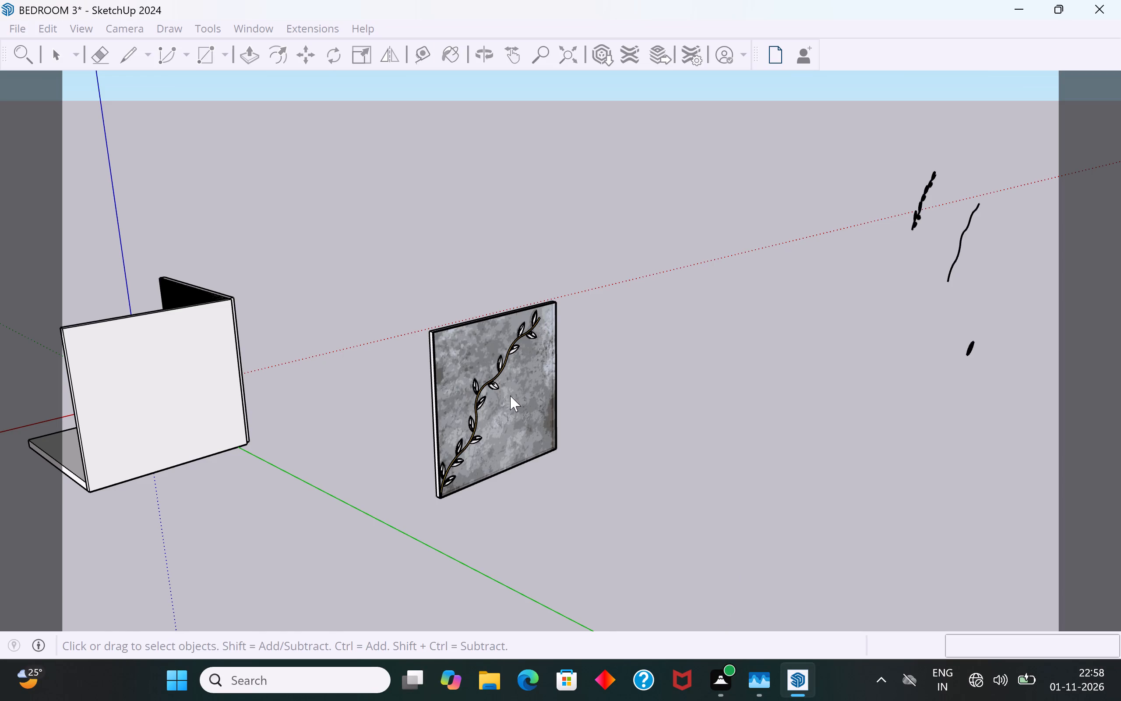
scroll(516, 395, up, 2)
scroll(542, 358, up, 2)
middle_drag(580, 389, 342, 378)
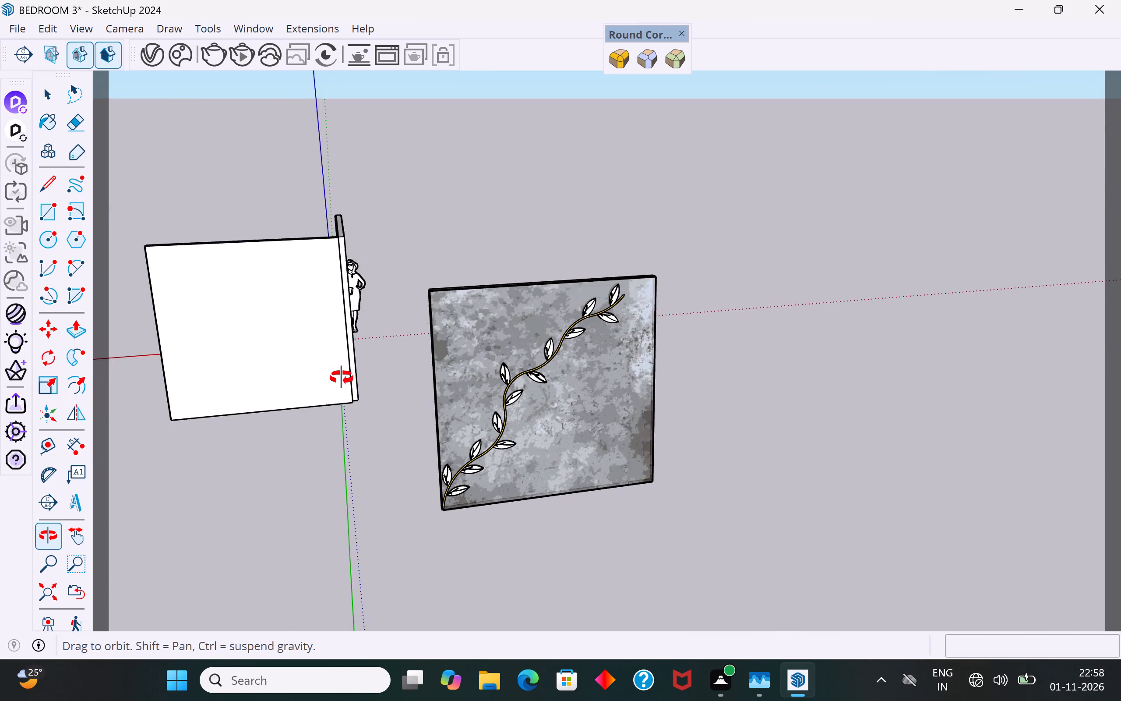
middle_drag(342, 378, 308, 368)
scroll(534, 374, up, 6)
middle_drag(562, 362, 663, 239)
scroll(663, 239, up, 1)
scroll(698, 212, down, 5)
middle_drag(705, 228, 667, 398)
drag(799, 179, 528, 436)
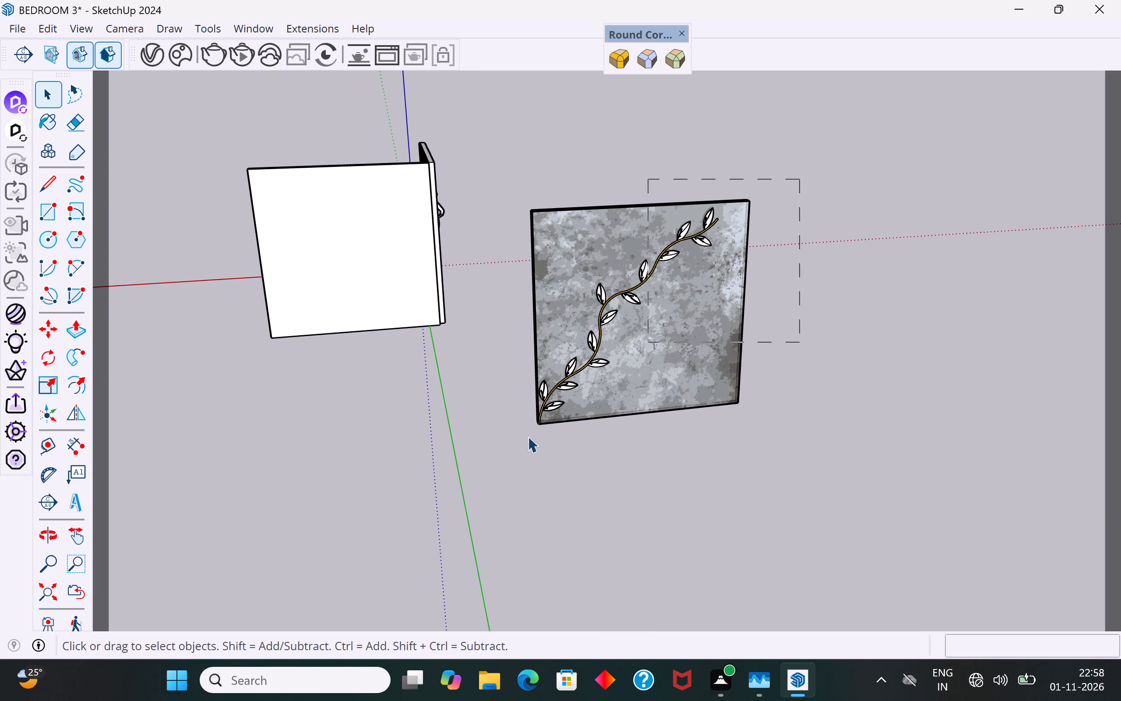
drag(528, 436, 486, 470)
key(m)
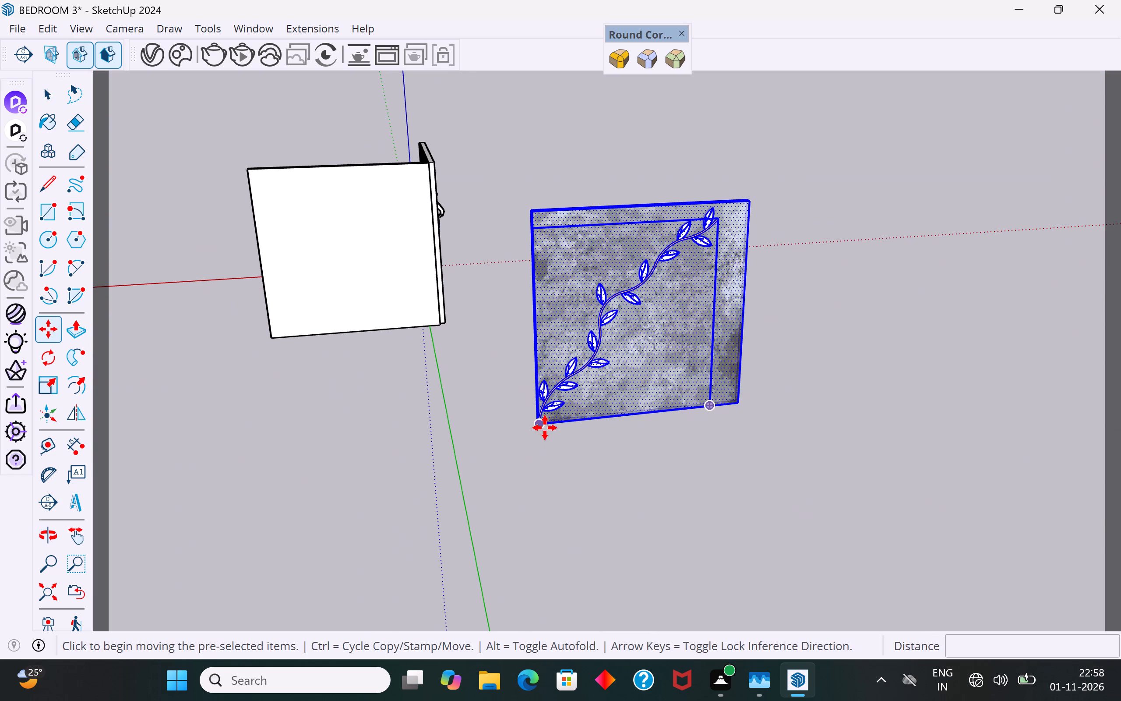
click(545, 428)
scroll(703, 432, down, 11)
middle_drag(629, 435, 1027, 499)
scroll(424, 426, up, 2)
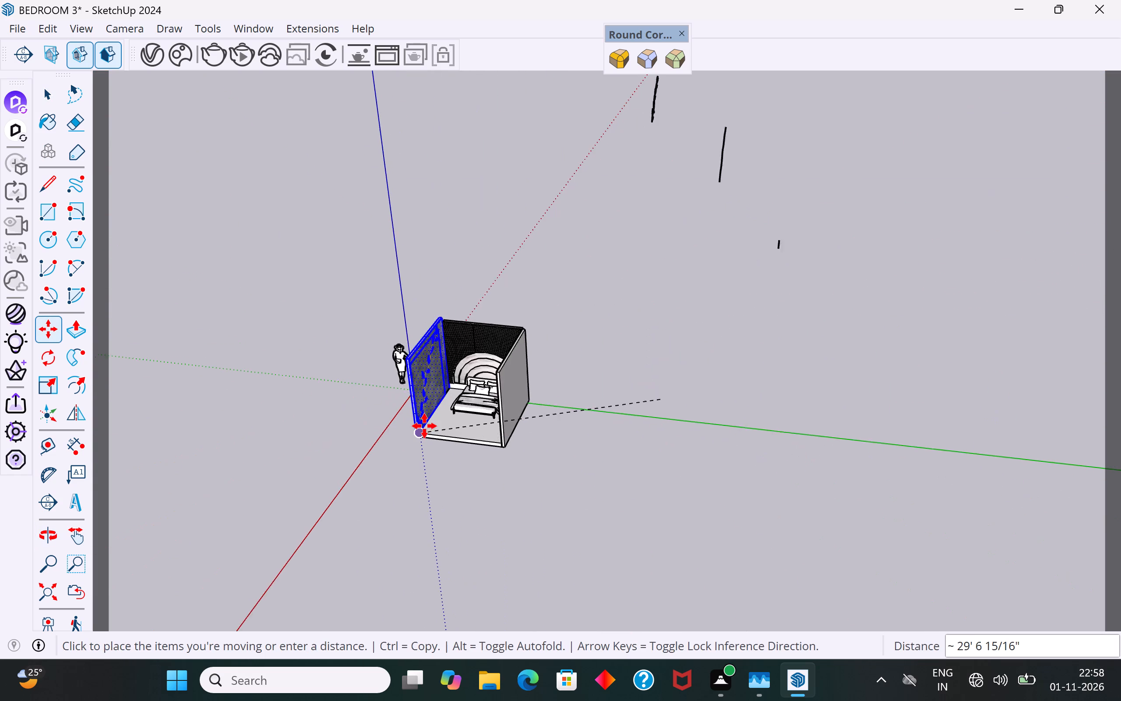
scroll(424, 426, up, 11)
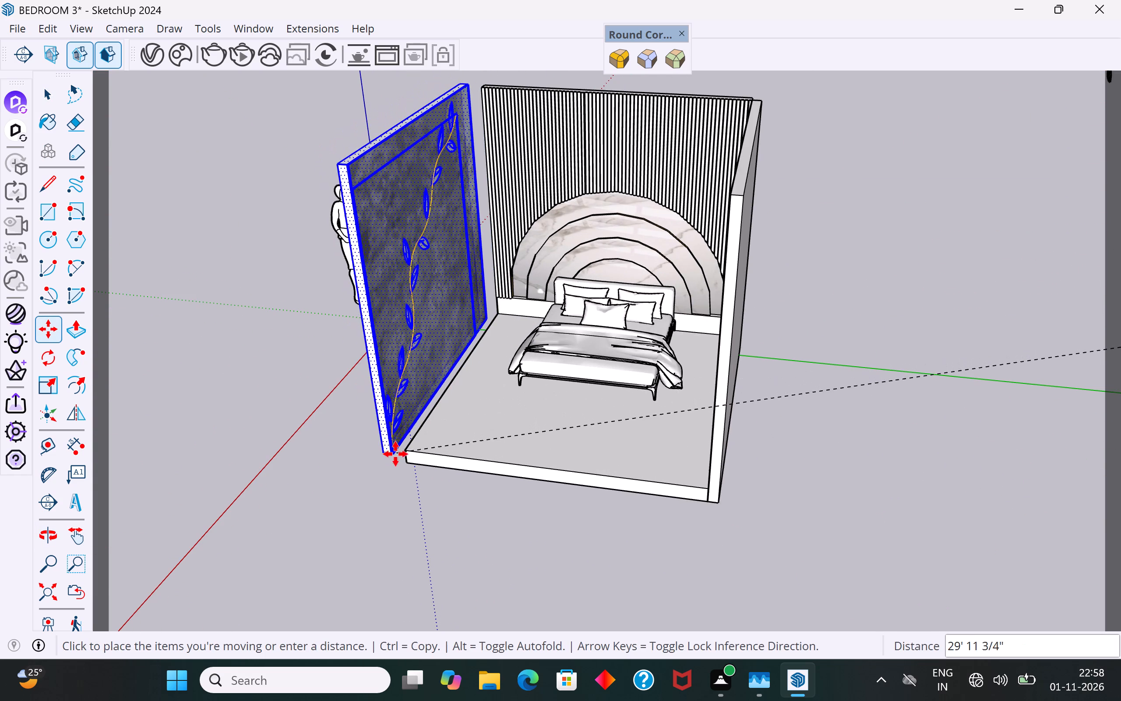
click(408, 456)
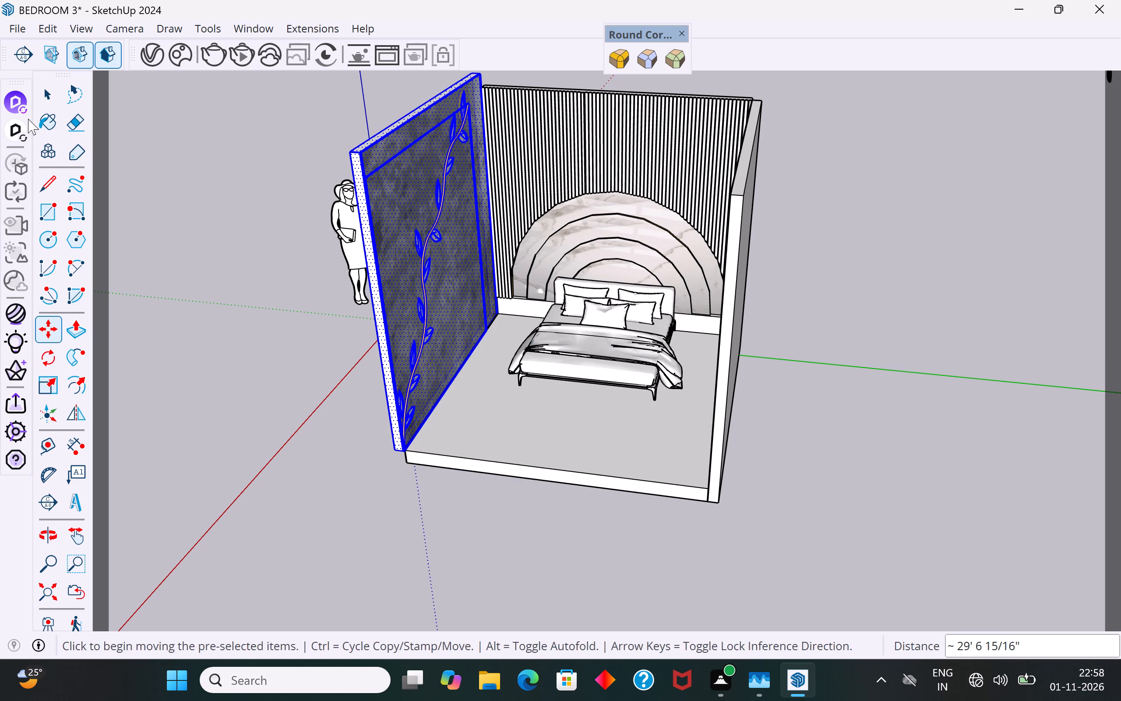
click(50, 94)
click(206, 256)
middle_drag(501, 335, 432, 193)
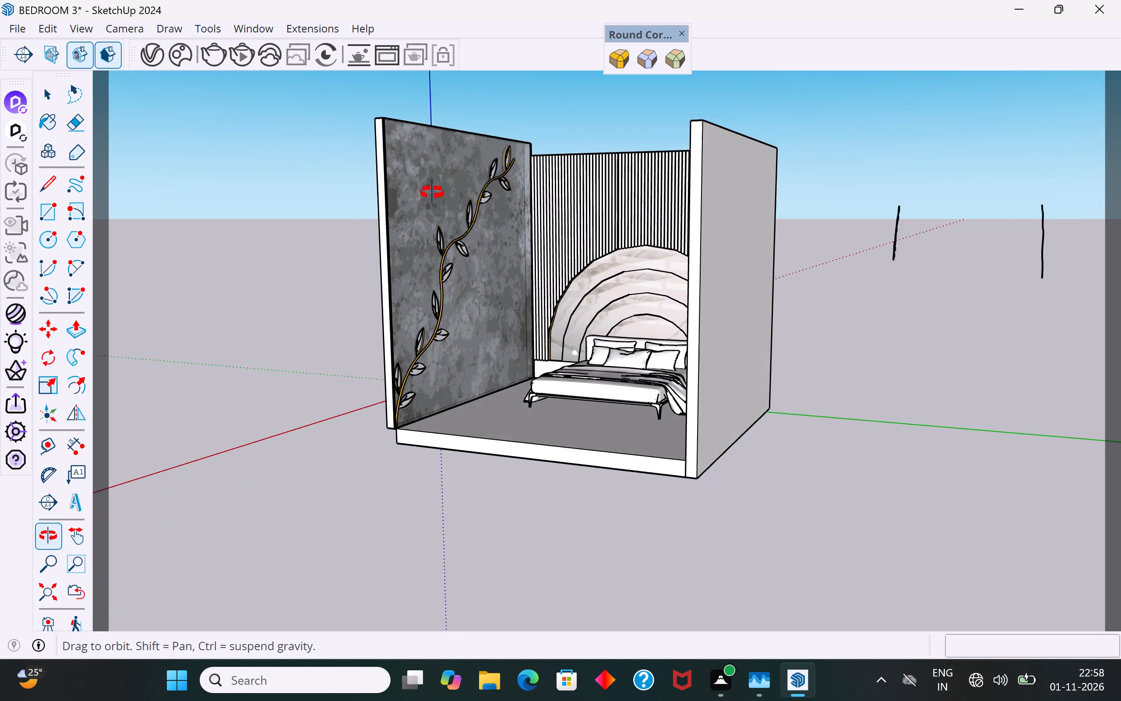
middle_drag(432, 193, 370, 203)
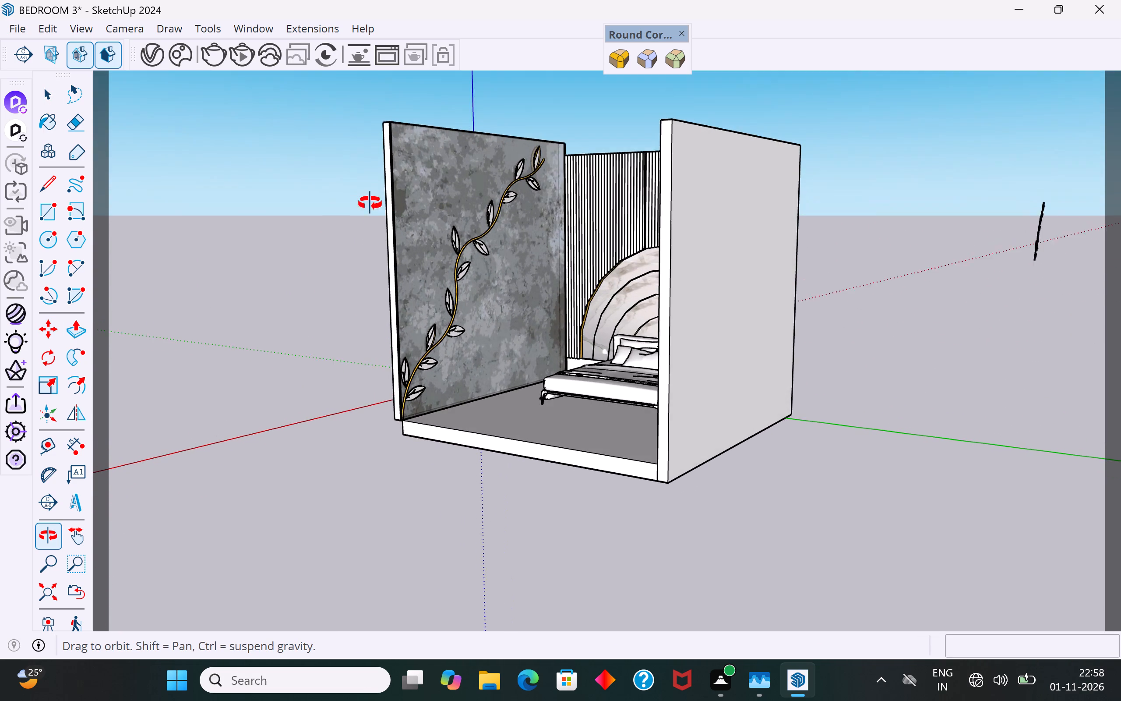
middle_drag(370, 203, 363, 199)
scroll(405, 397, up, 1)
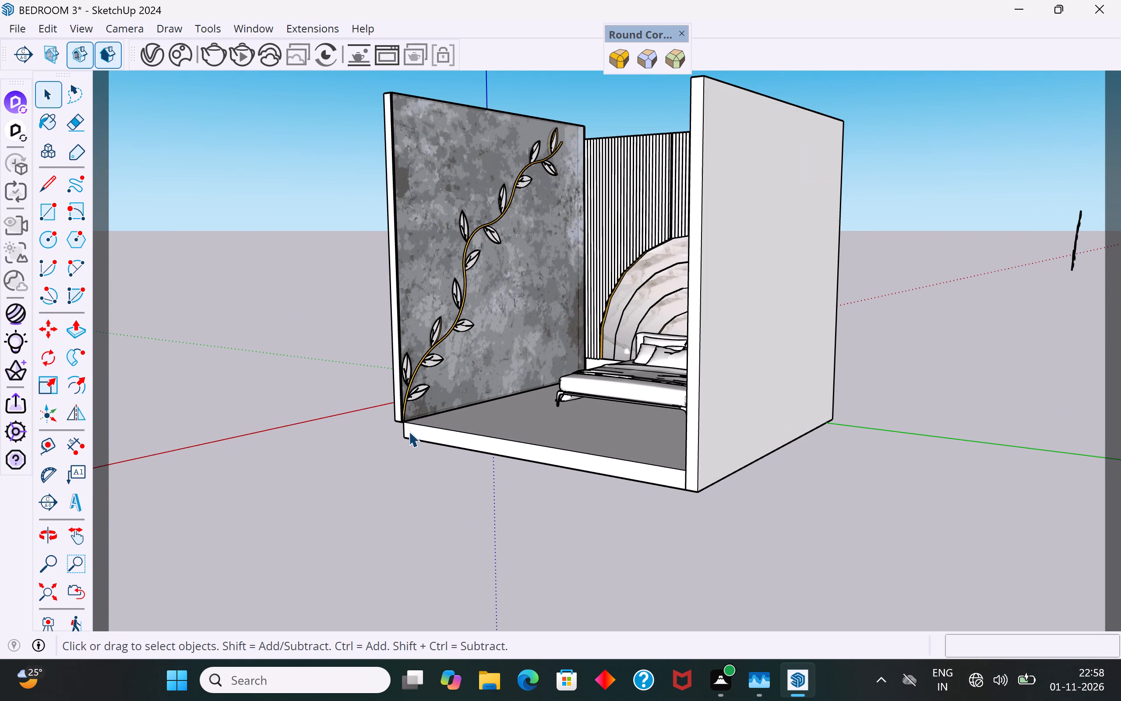
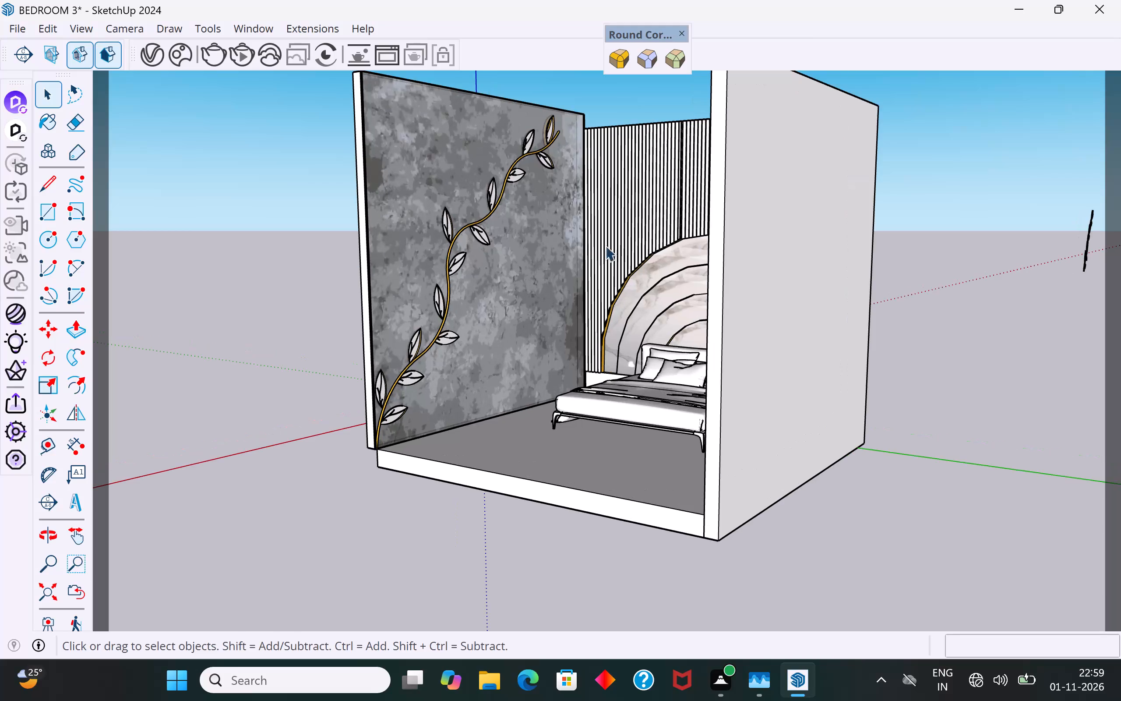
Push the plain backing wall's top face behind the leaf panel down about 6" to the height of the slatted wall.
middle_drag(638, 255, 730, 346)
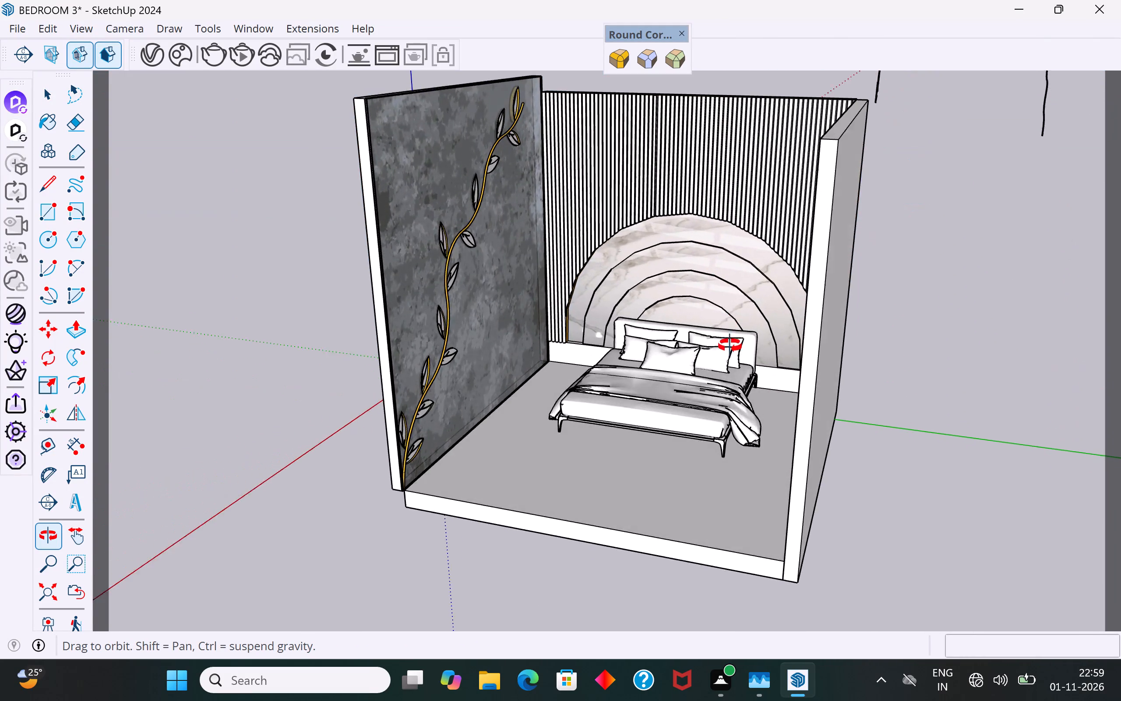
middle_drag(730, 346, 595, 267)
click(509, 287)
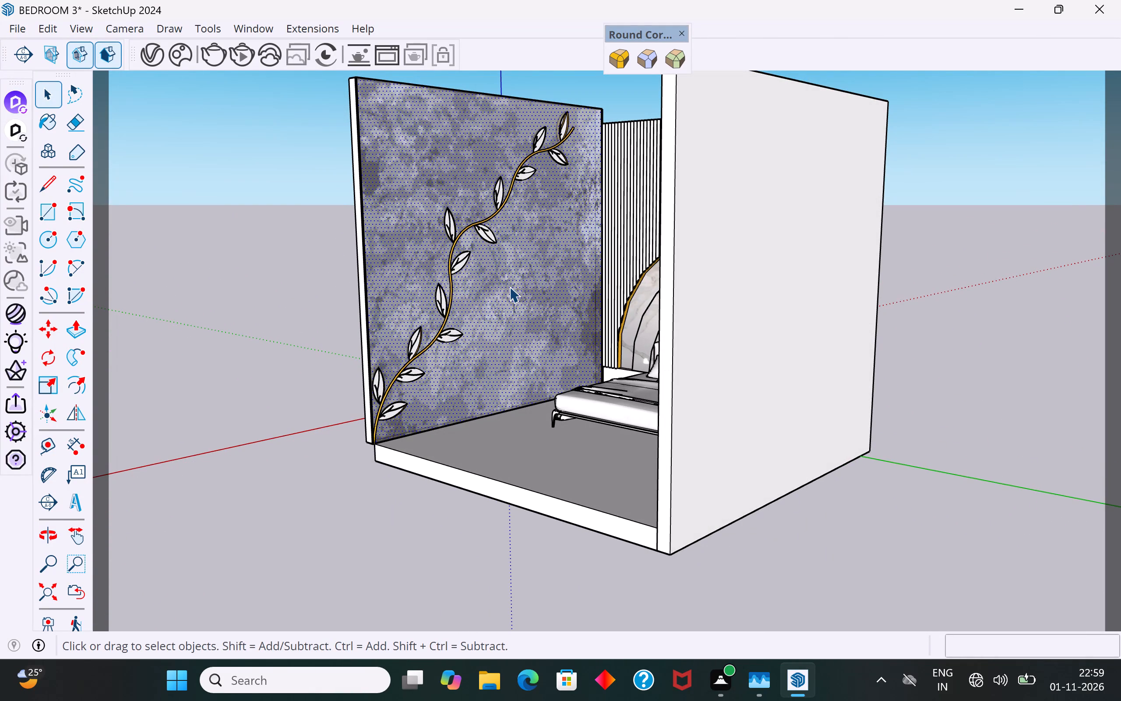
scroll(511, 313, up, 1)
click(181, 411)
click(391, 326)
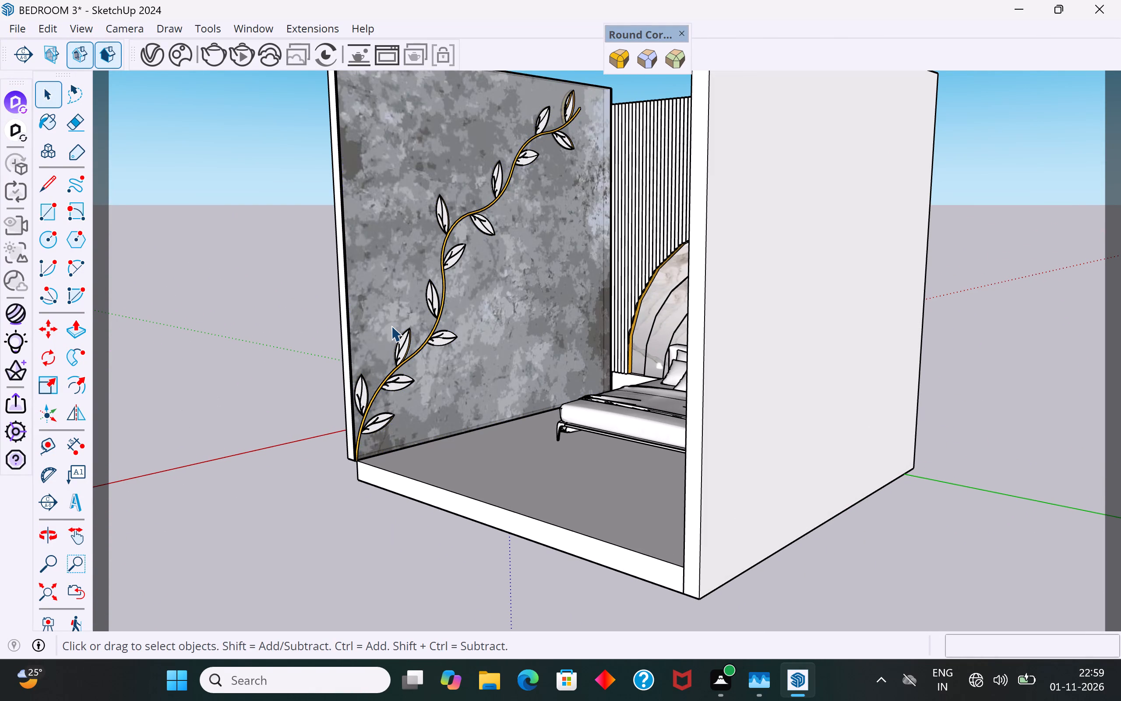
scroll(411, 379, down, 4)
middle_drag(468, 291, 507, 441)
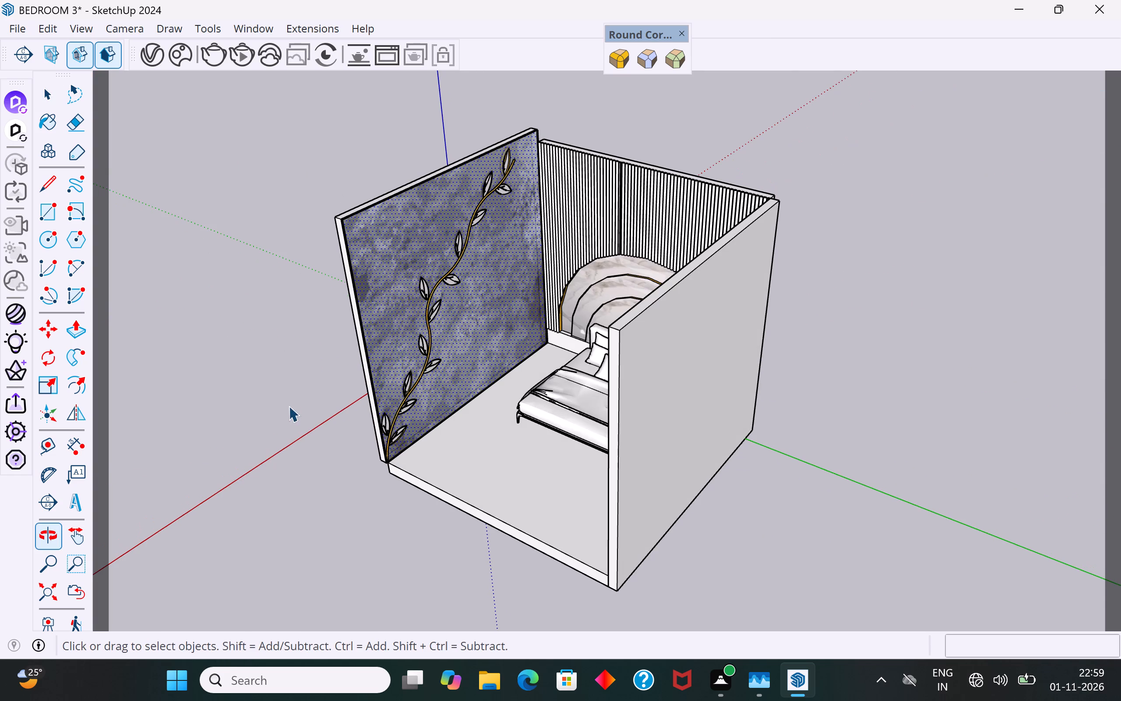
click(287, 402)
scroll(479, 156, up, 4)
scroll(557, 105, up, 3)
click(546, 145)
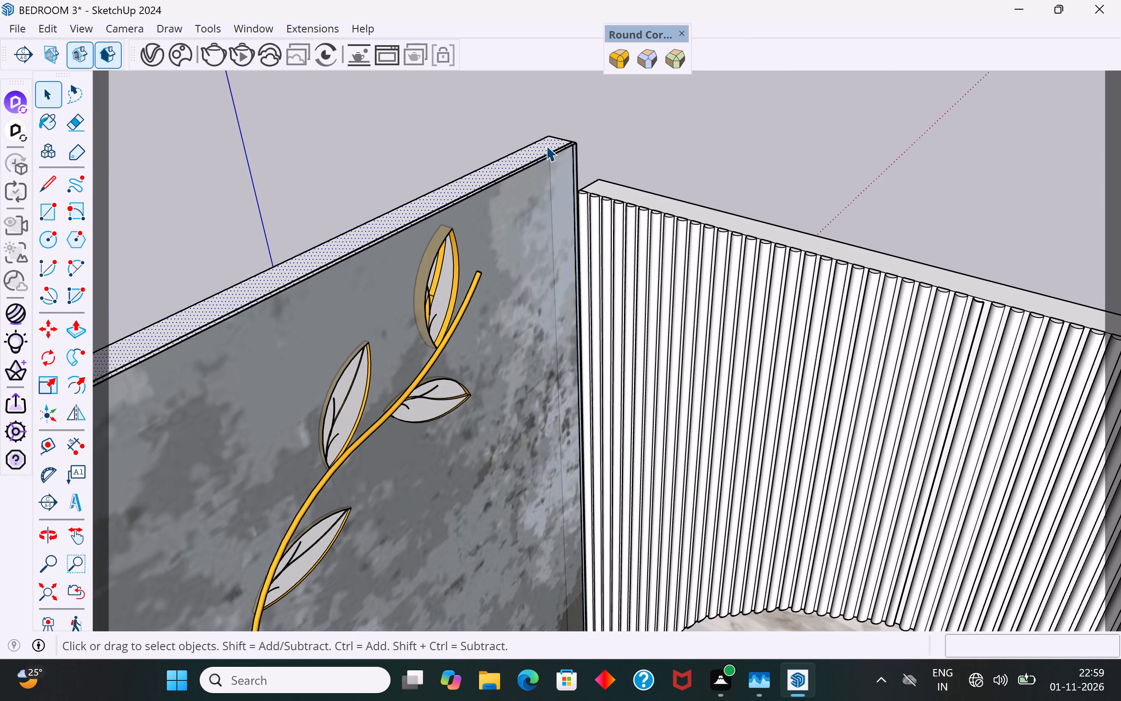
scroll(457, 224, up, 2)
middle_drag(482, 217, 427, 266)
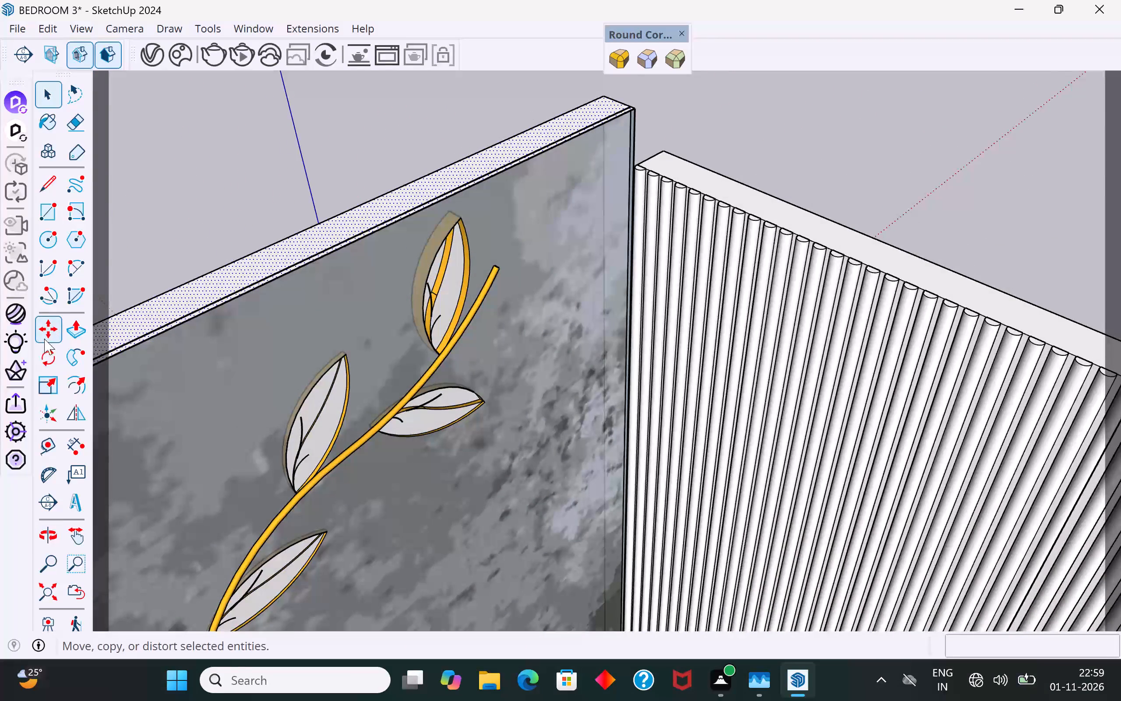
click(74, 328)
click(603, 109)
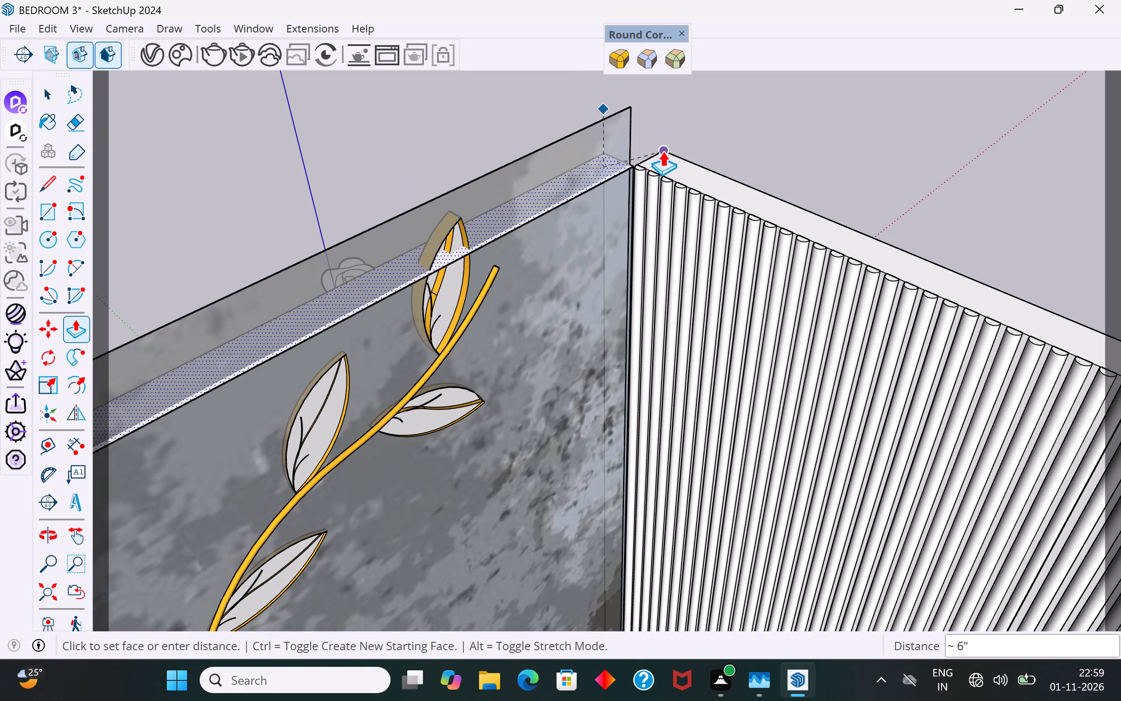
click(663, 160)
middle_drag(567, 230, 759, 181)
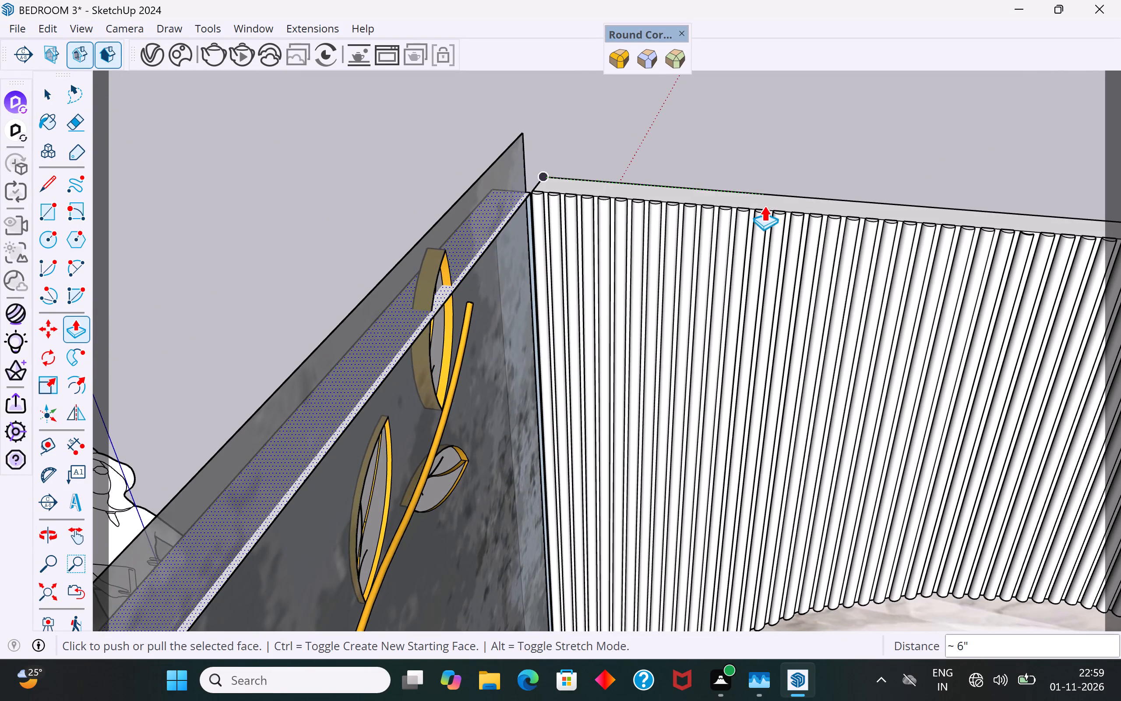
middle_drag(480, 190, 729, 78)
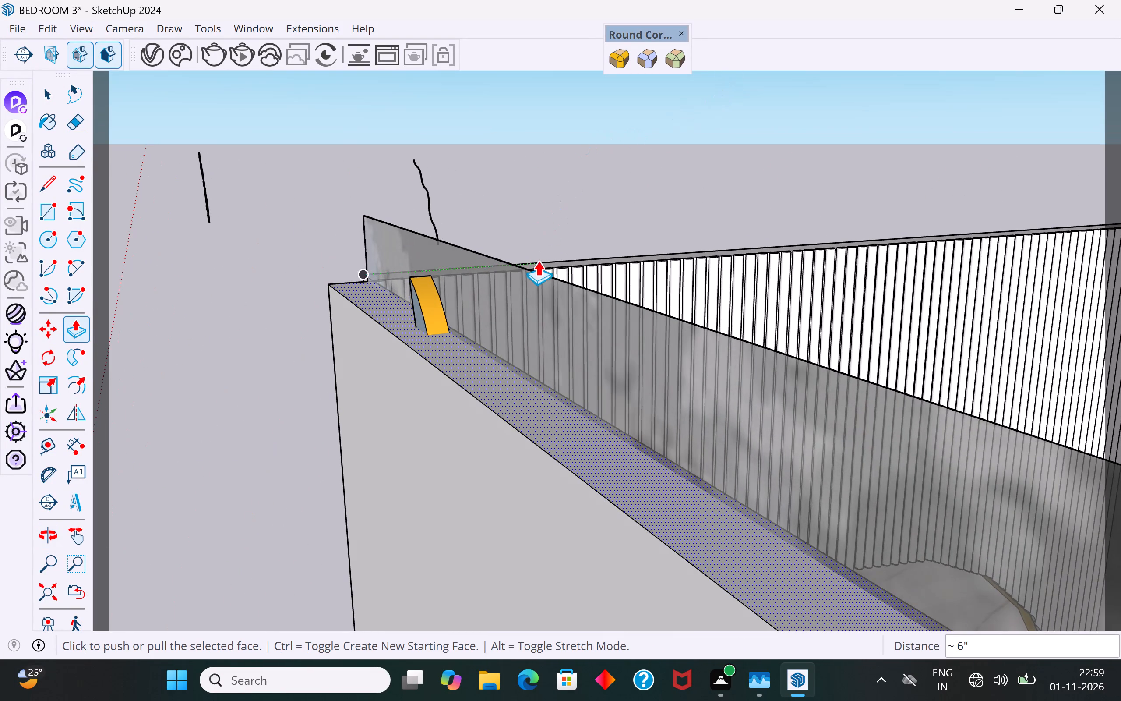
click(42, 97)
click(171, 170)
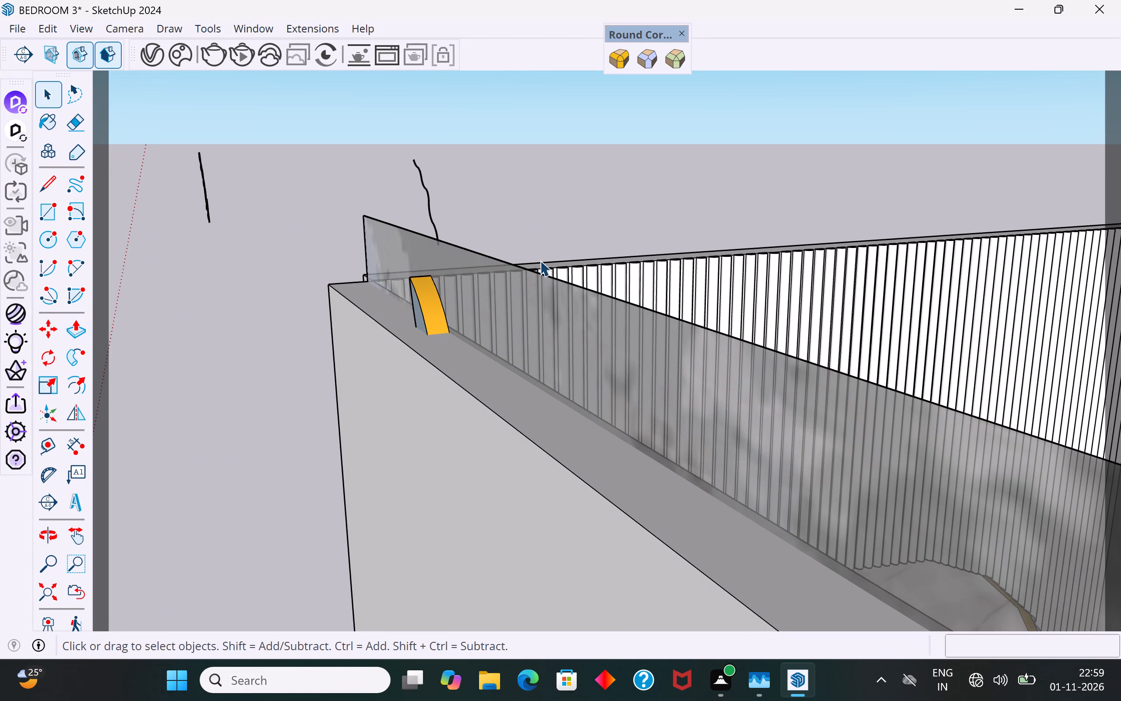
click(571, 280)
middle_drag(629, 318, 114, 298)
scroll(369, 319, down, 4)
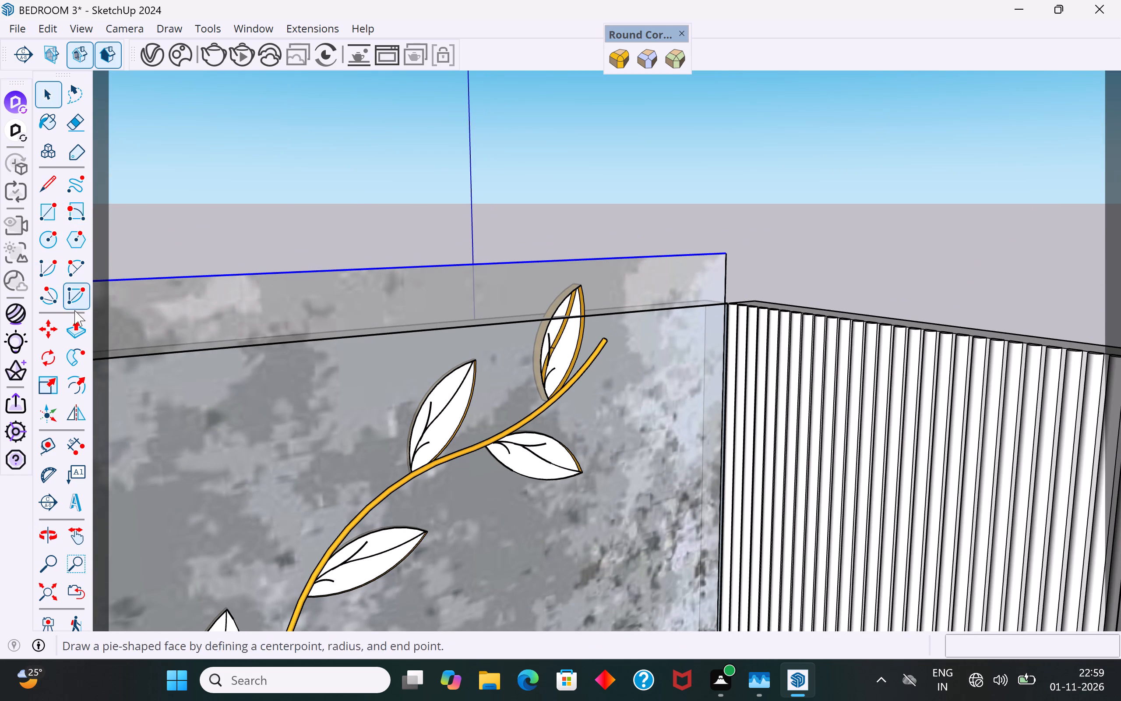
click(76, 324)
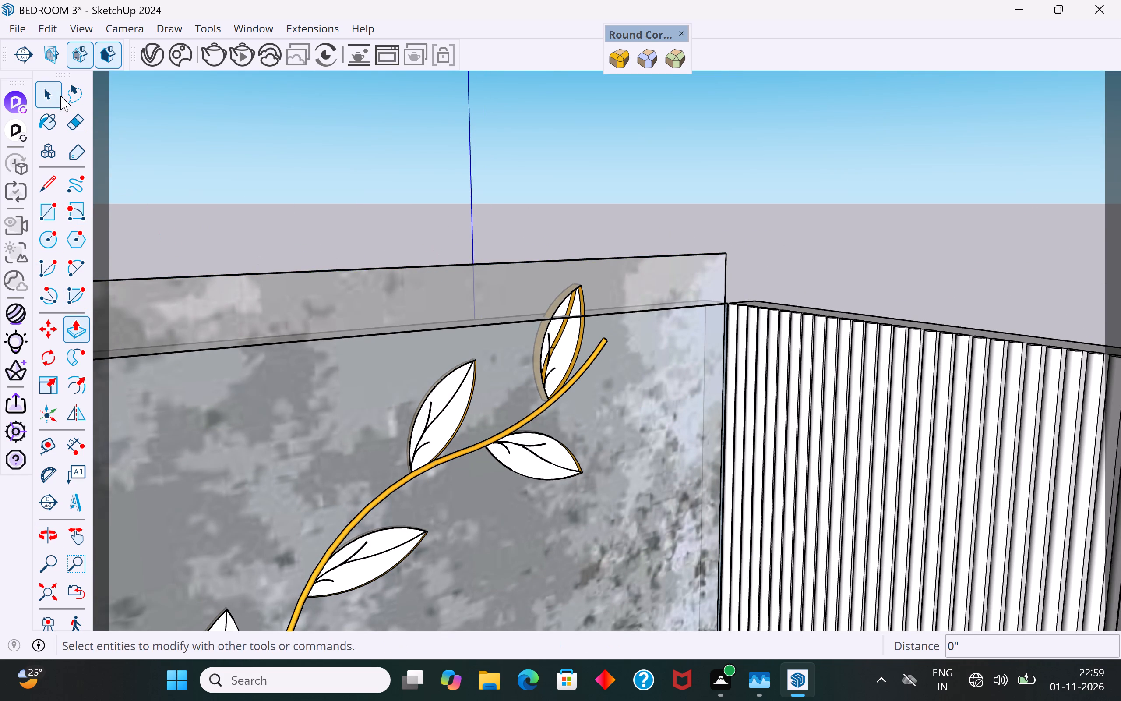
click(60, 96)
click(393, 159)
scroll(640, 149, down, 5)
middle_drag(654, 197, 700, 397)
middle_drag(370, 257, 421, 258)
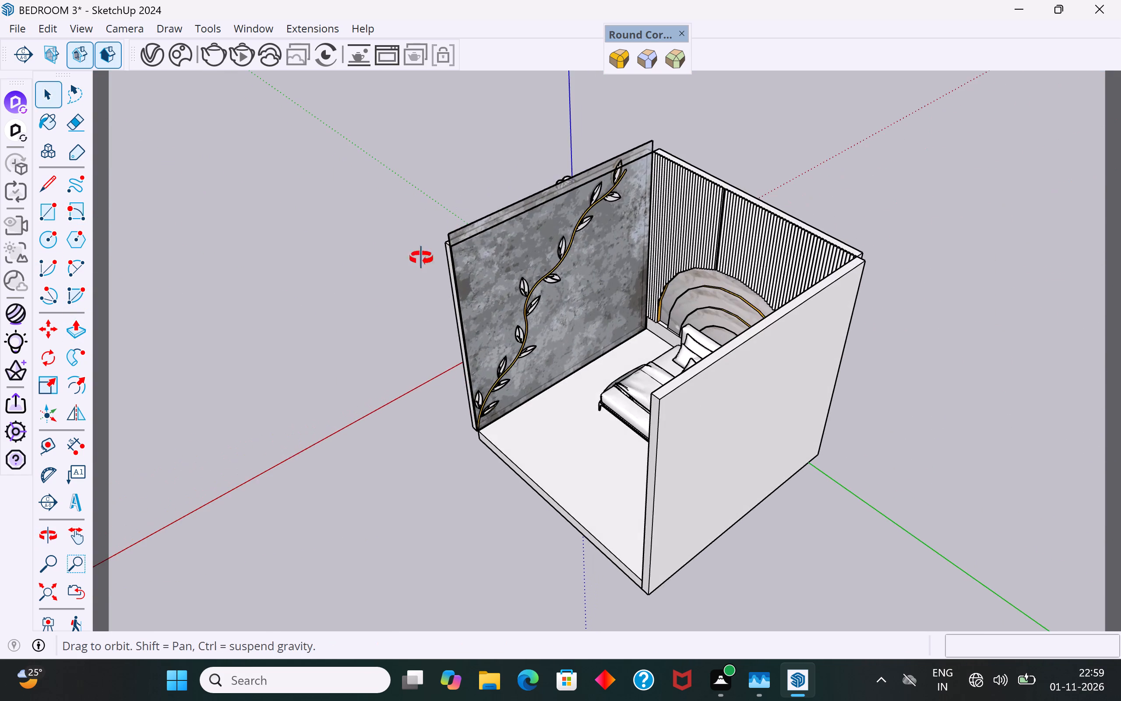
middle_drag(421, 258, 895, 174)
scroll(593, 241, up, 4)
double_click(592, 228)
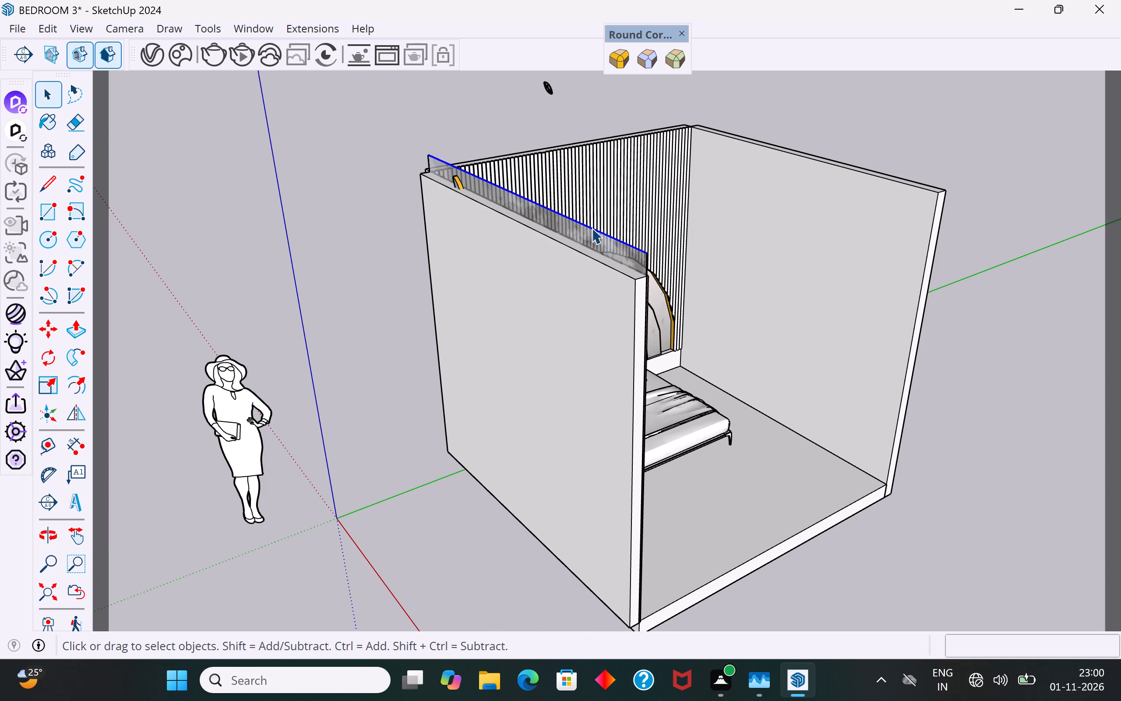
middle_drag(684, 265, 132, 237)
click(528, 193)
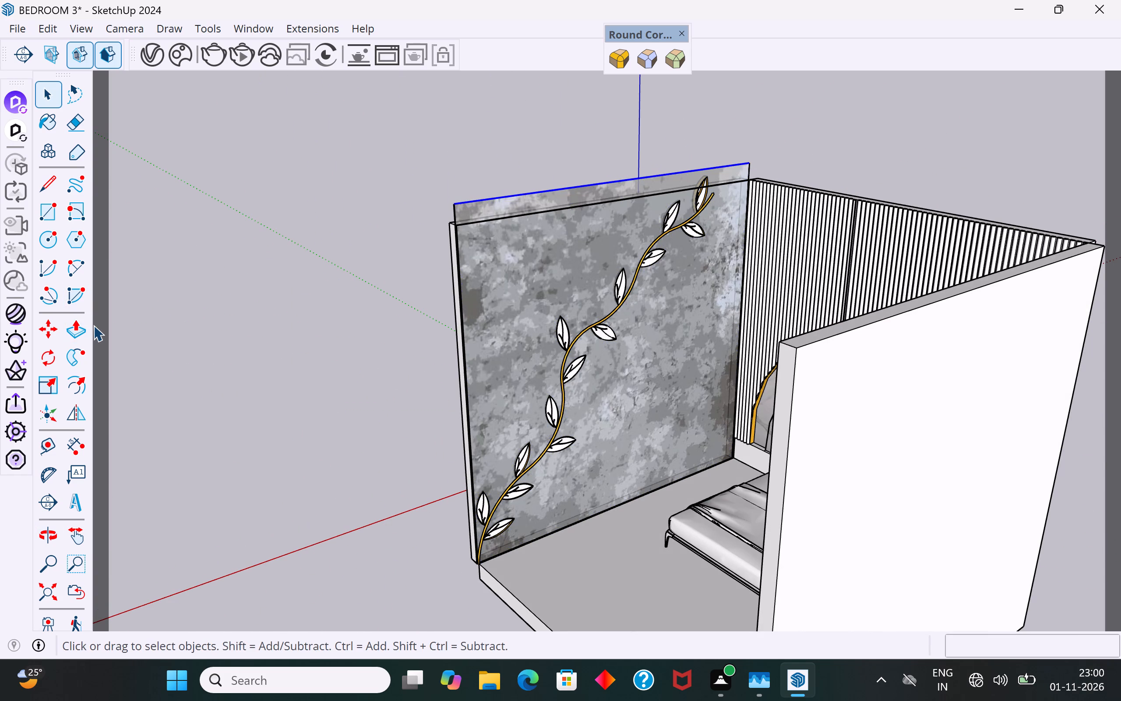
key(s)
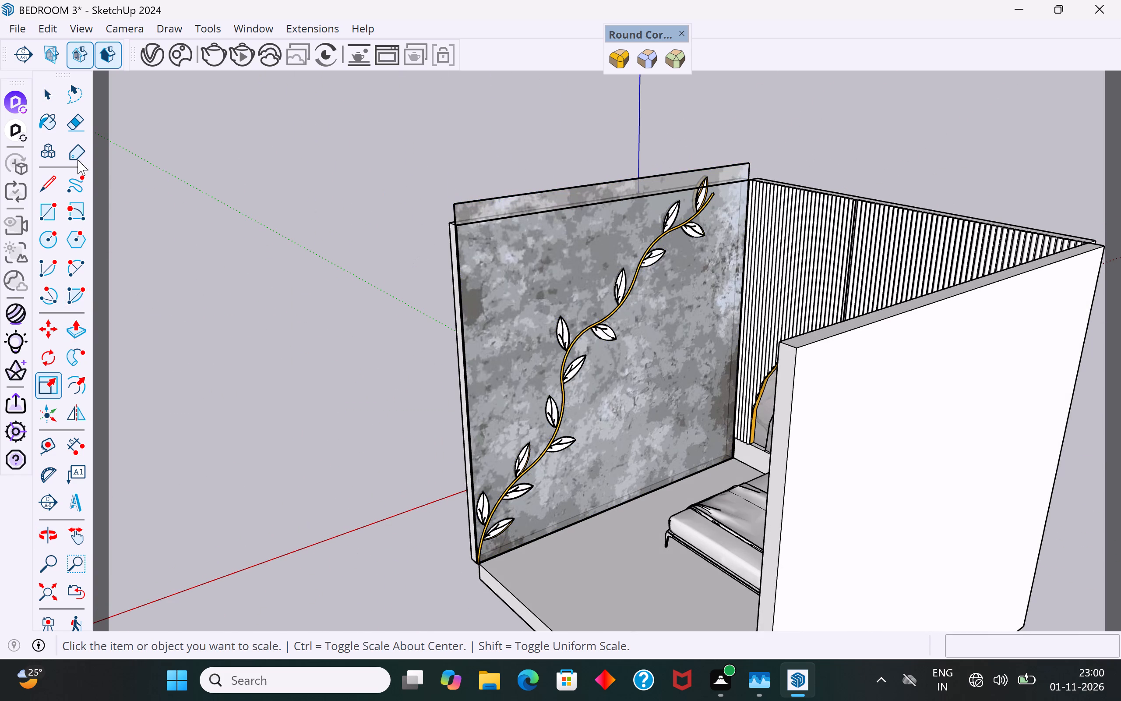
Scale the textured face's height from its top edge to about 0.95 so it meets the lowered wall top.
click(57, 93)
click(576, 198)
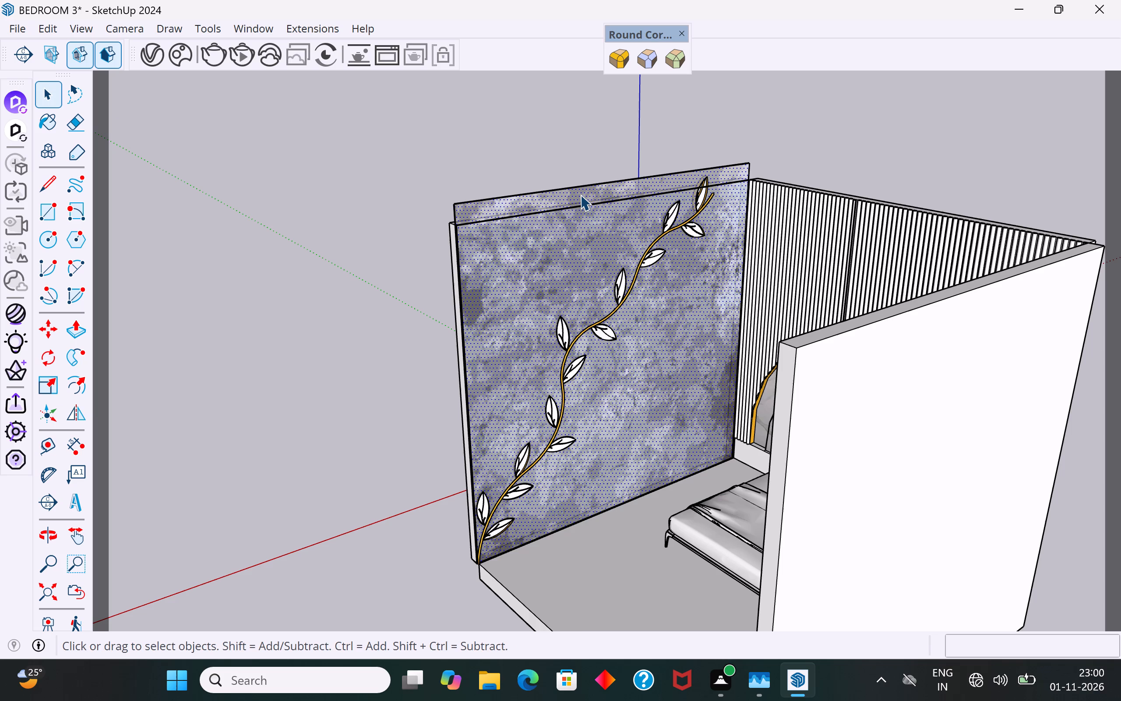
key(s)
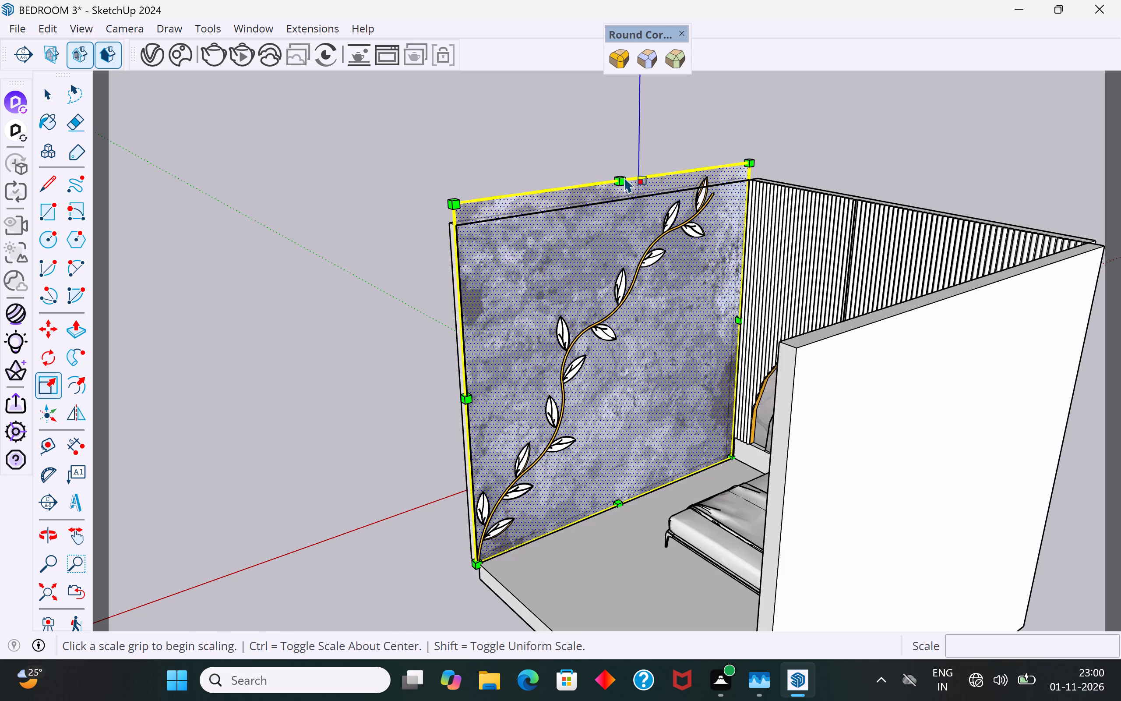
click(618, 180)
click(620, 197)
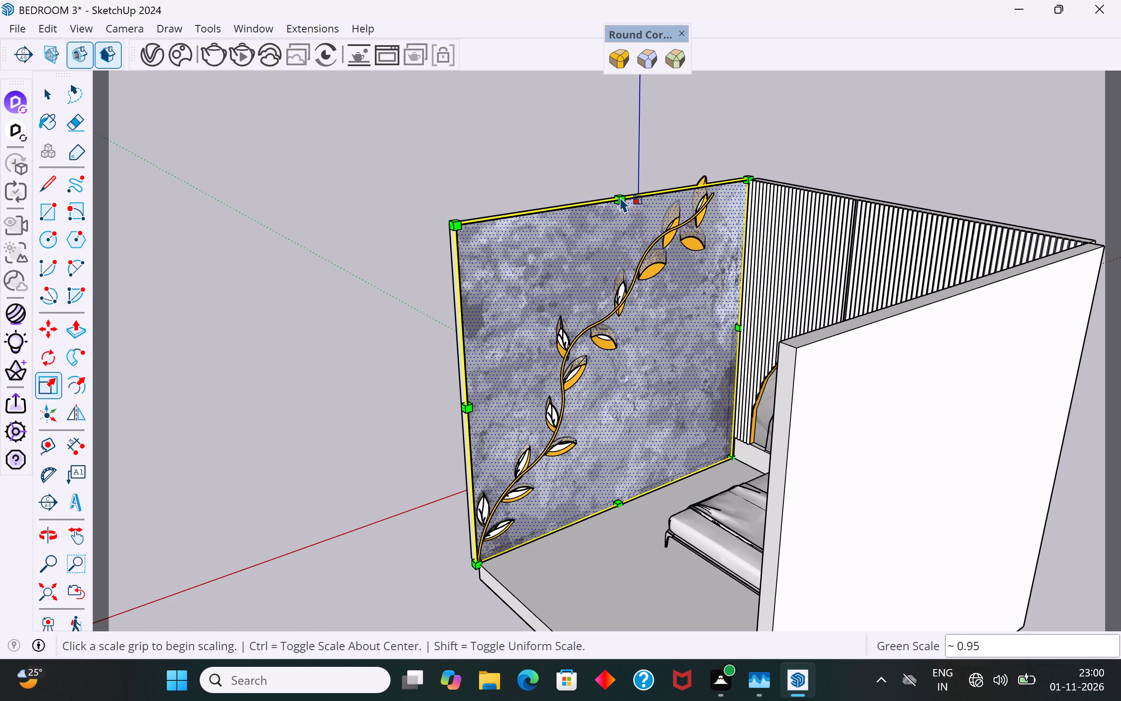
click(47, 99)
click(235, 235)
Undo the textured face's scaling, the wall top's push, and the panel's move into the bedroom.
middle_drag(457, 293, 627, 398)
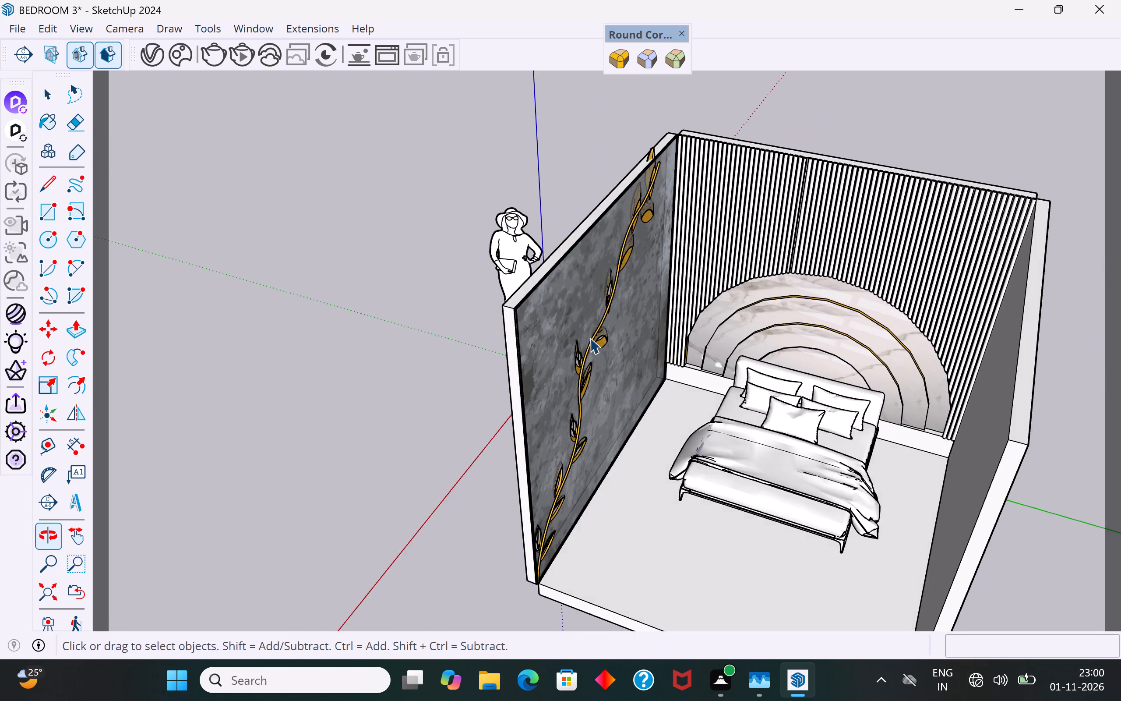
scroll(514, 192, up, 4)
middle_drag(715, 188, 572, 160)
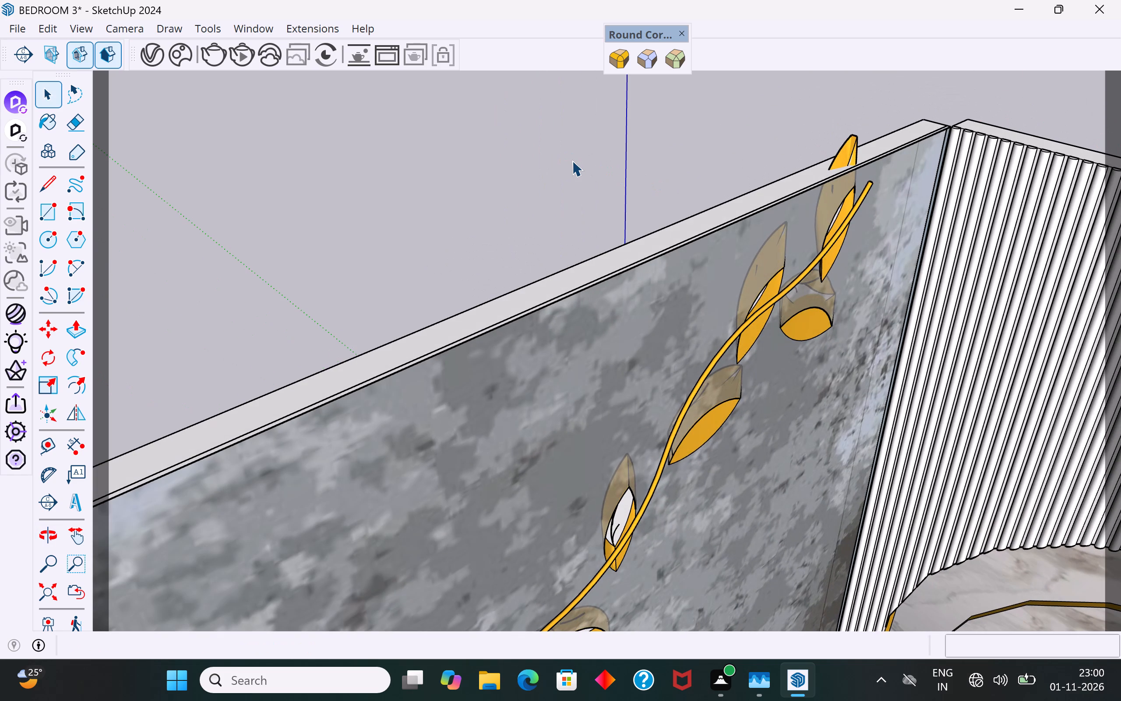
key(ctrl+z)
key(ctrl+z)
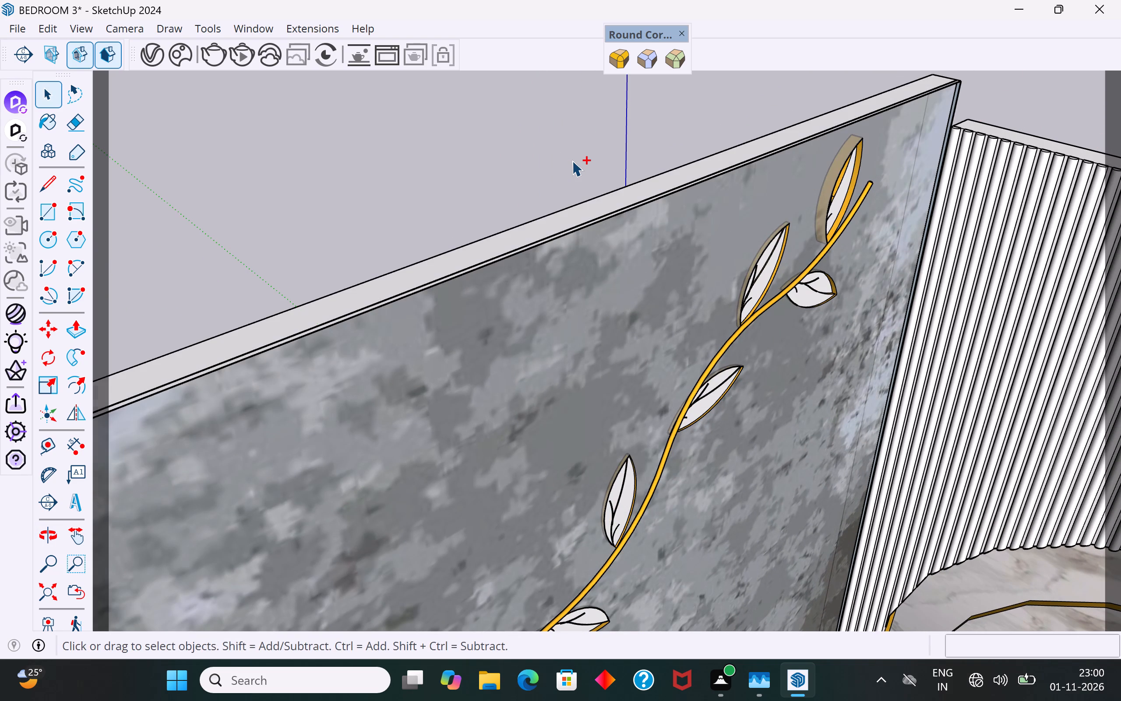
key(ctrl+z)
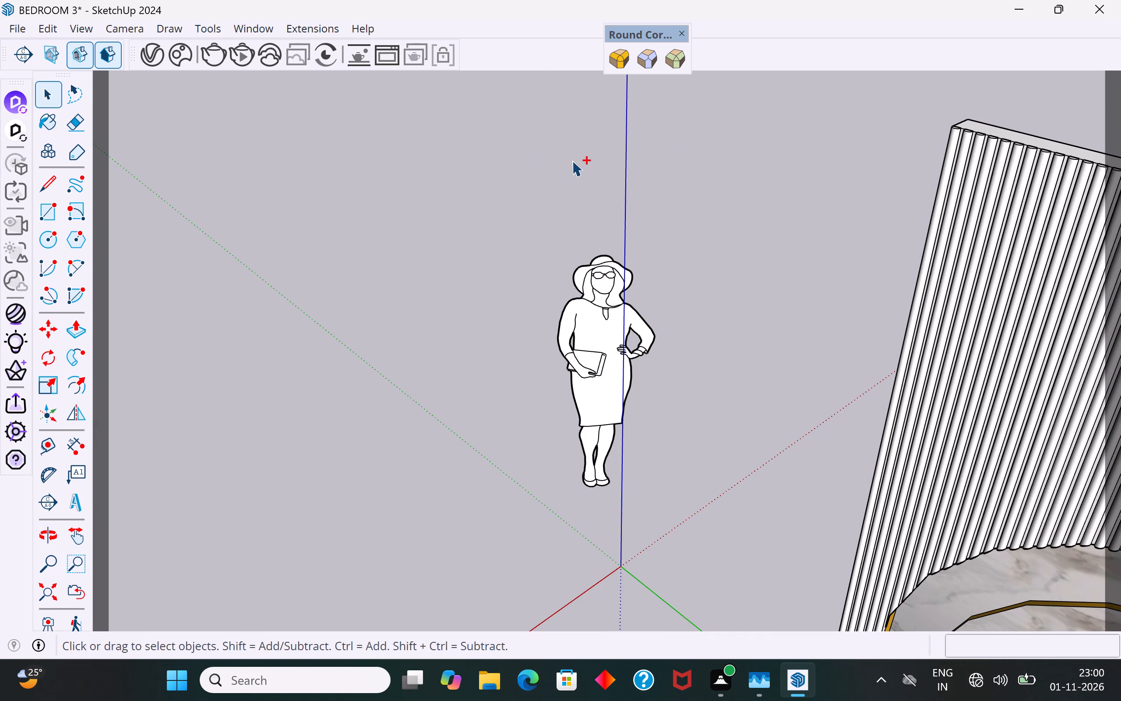
Select the whole leaf-patterned panel with its vine beside the bedroom and make it one group.
scroll(572, 160, down, 16)
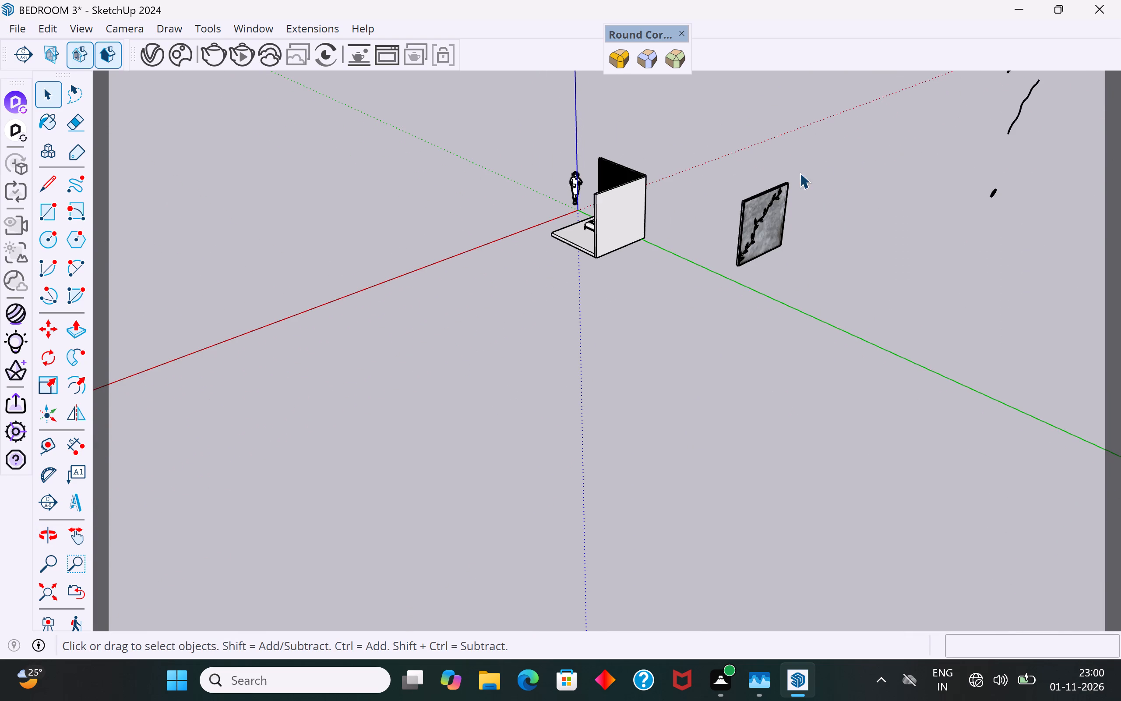
scroll(799, 181, up, 3)
middle_drag(808, 197, 719, 197)
drag(832, 195, 652, 326)
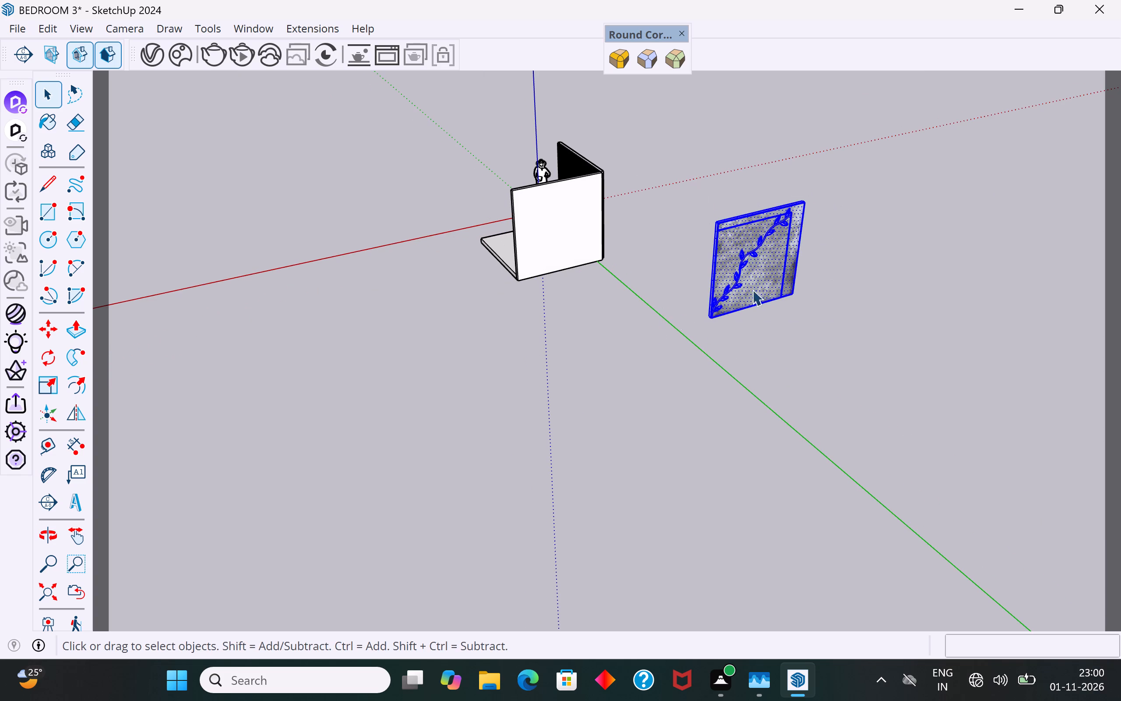
right_click(761, 283)
click(822, 186)
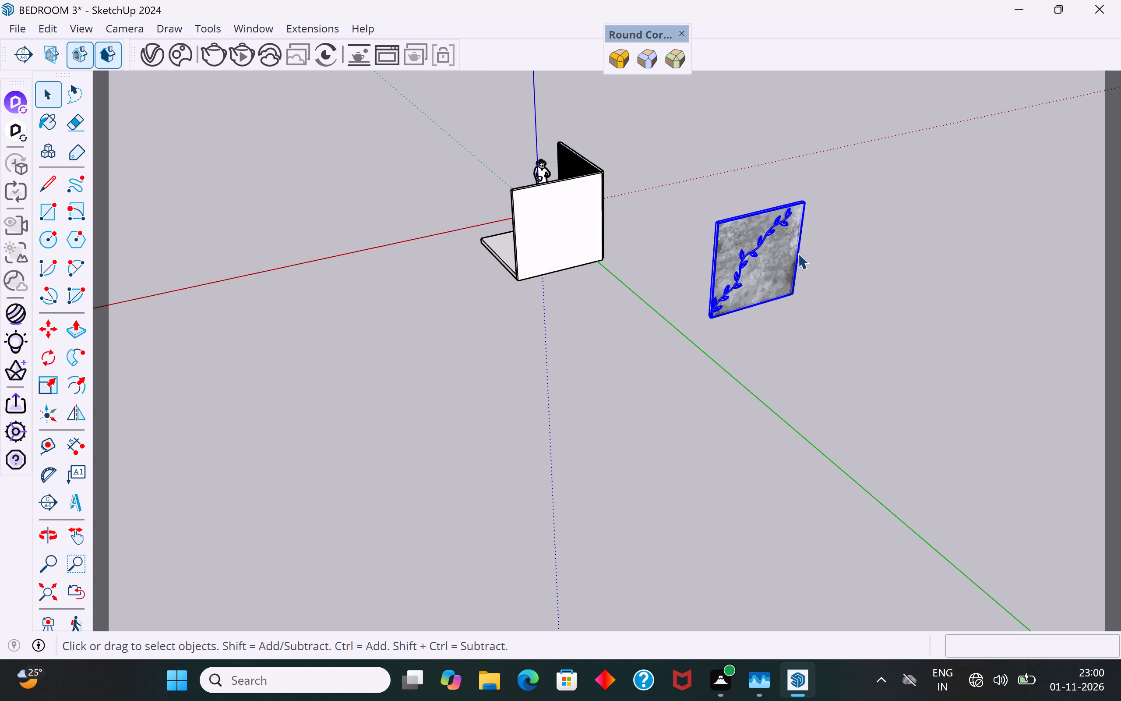
Move the grouped panel by its bottom corner about 29' 7" to the floor slab's front corner on the bedroom's open side.
key(m)
click(712, 320)
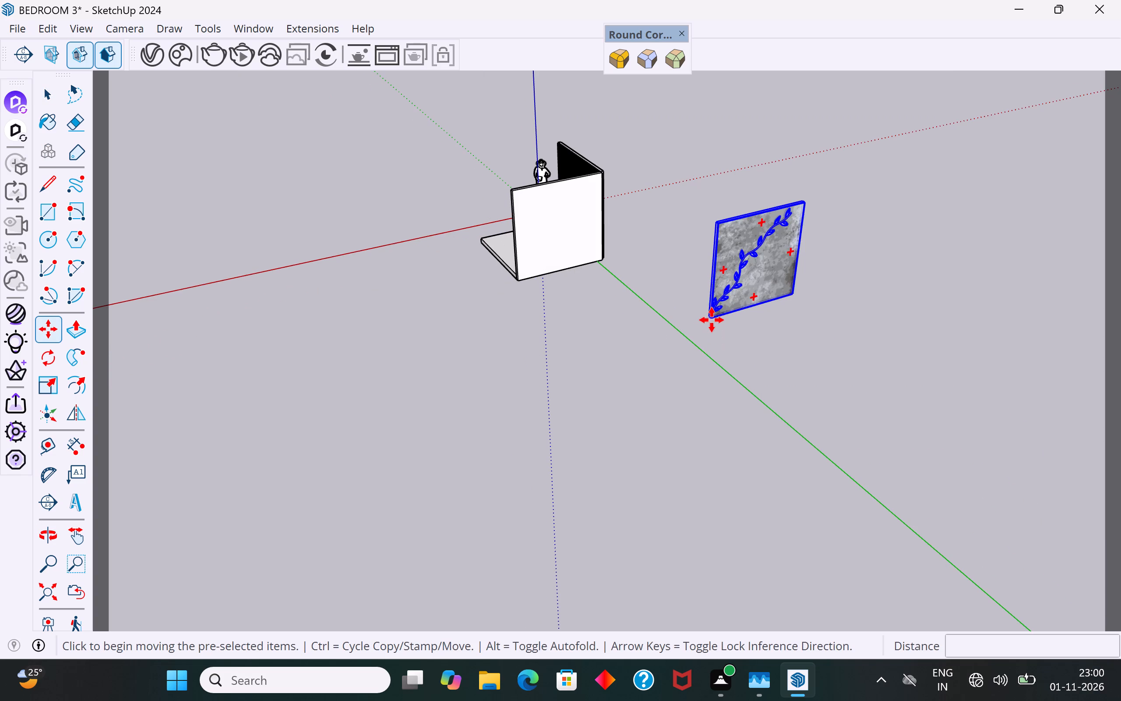
scroll(508, 266, down, 4)
scroll(521, 279, up, 1)
middle_drag(541, 289, 834, 253)
scroll(630, 285, up, 8)
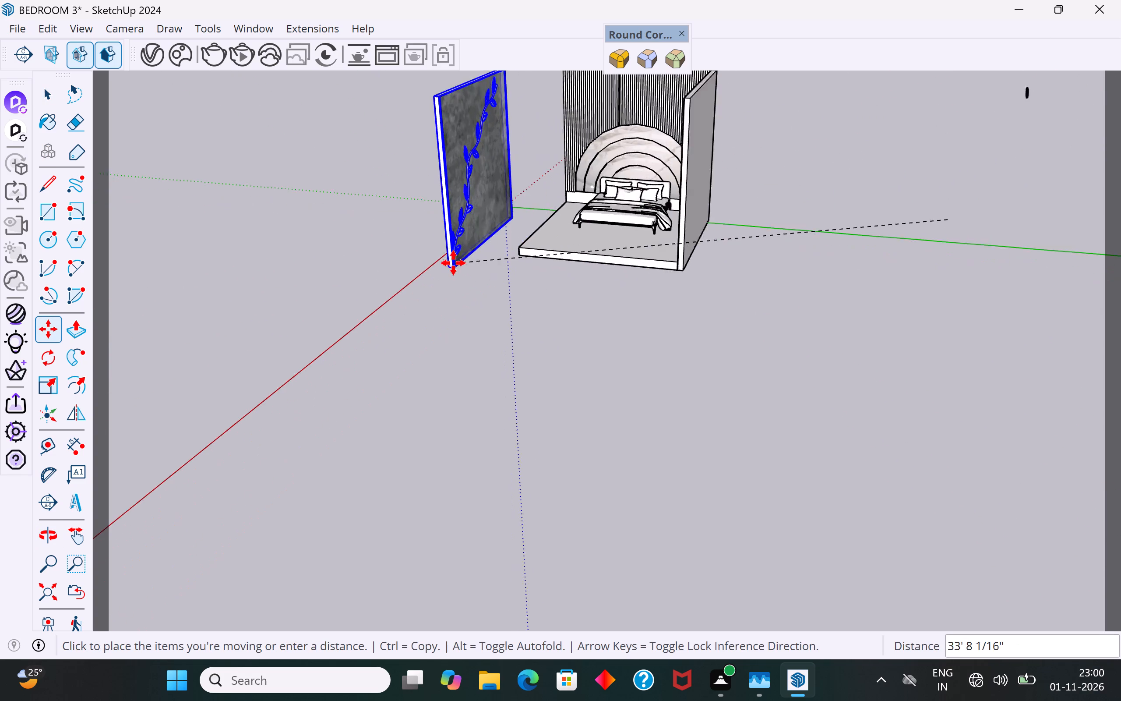
scroll(453, 263, up, 11)
scroll(572, 229, up, 1)
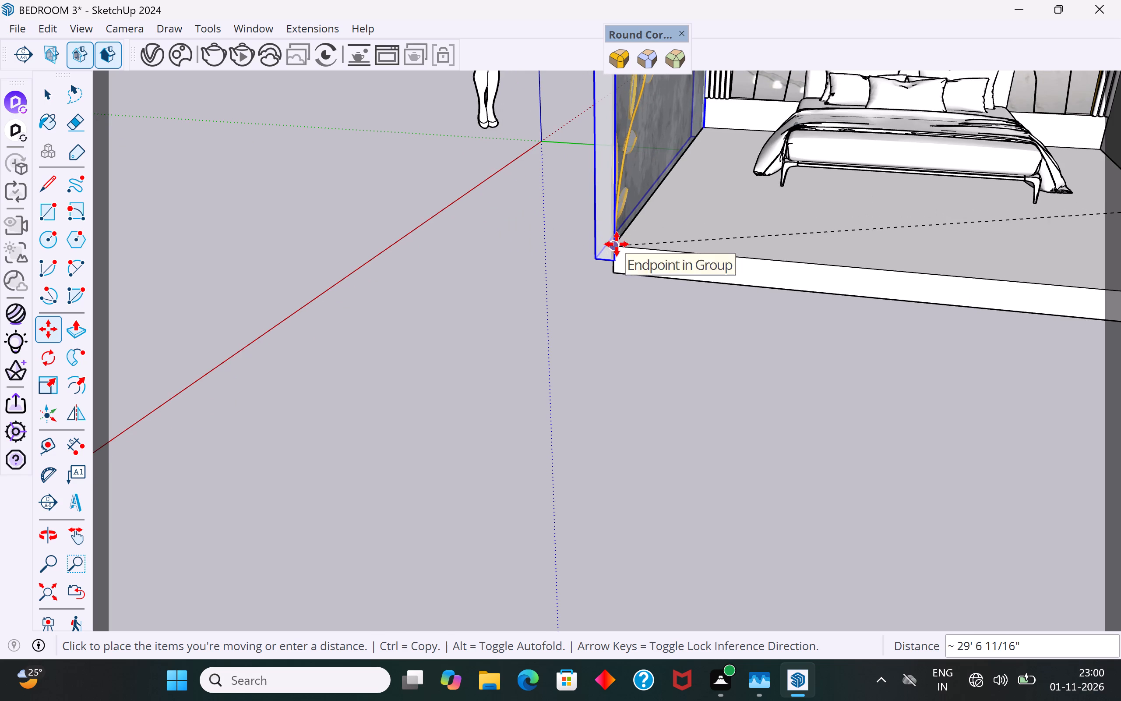
click(617, 244)
Raise the grouped panel and shift it slightly so its bottom corner meets the floor slab's top front corner.
scroll(618, 266, up, 13)
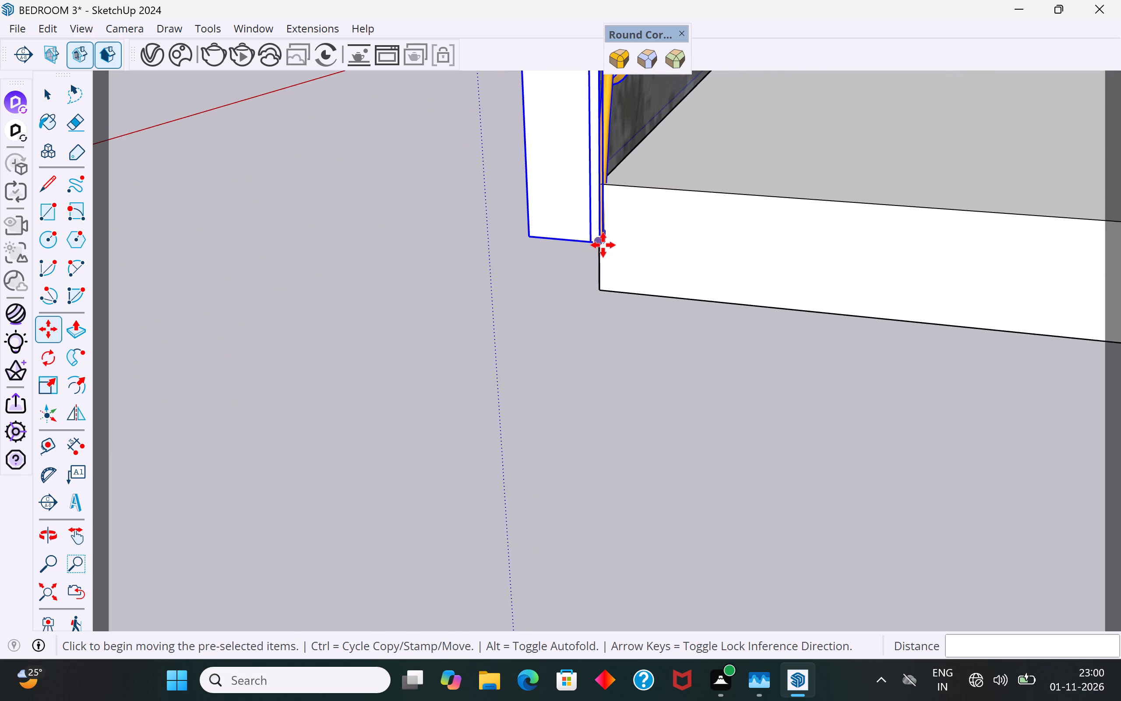
click(601, 246)
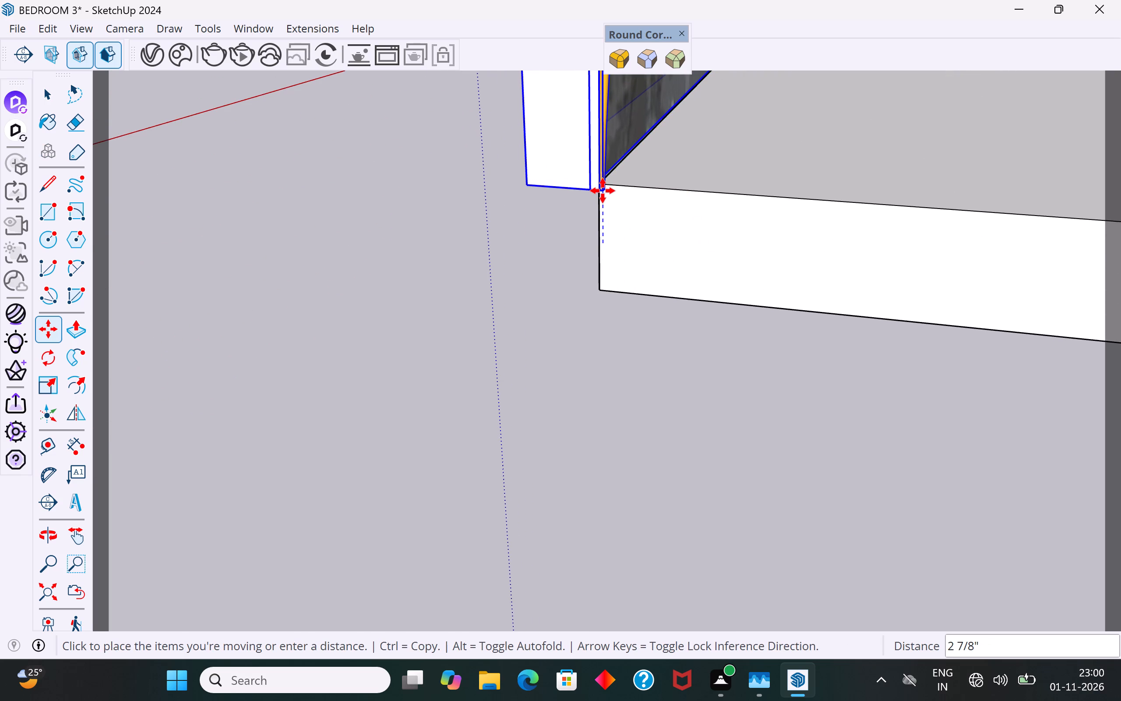
scroll(603, 191, up, 12)
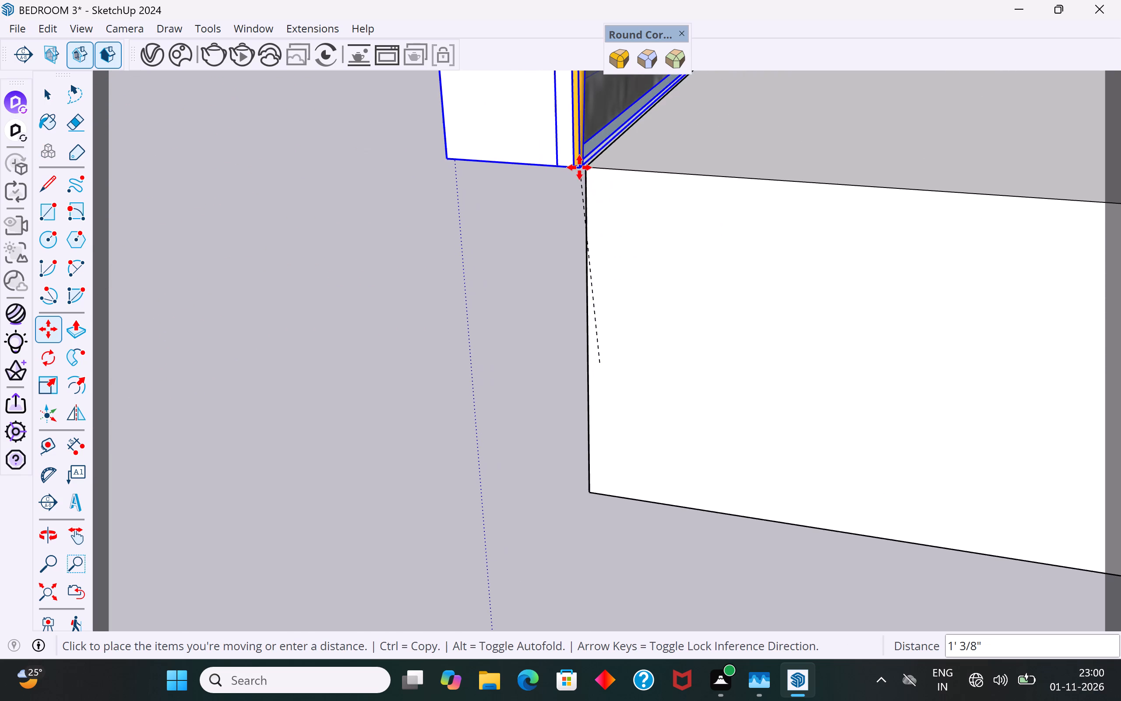
click(582, 172)
scroll(584, 176, up, 4)
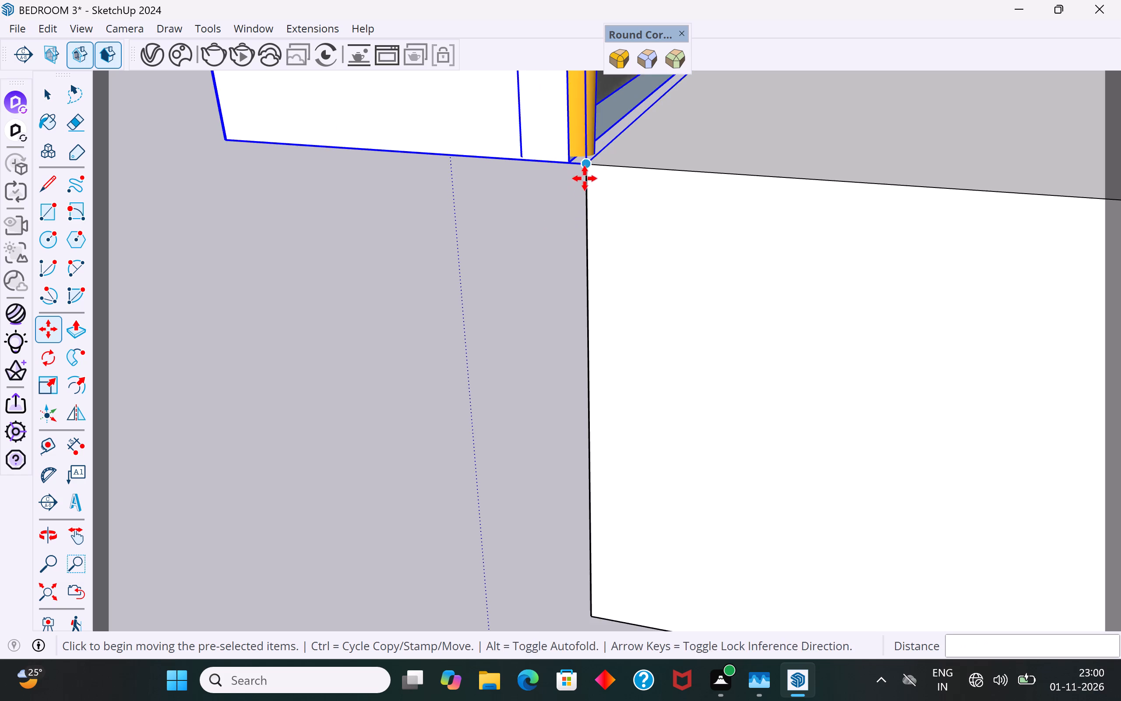
scroll(585, 178, up, 3)
scroll(580, 212, down, 3)
click(576, 191)
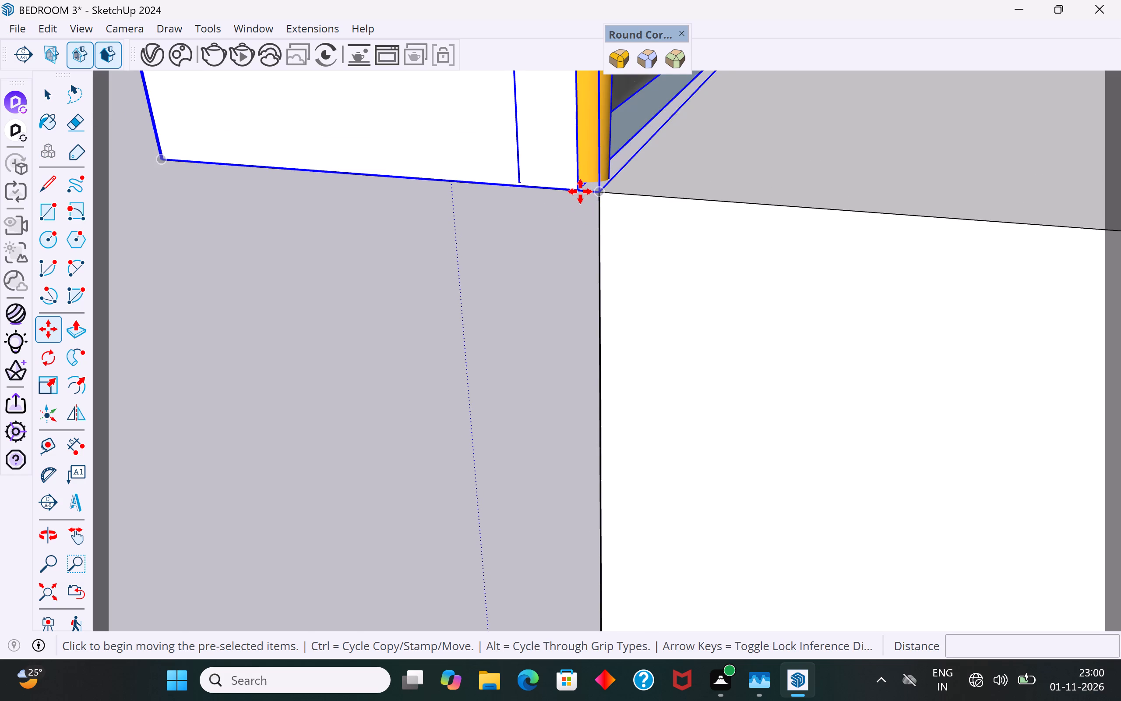
click(598, 195)
scroll(537, 397, down, 16)
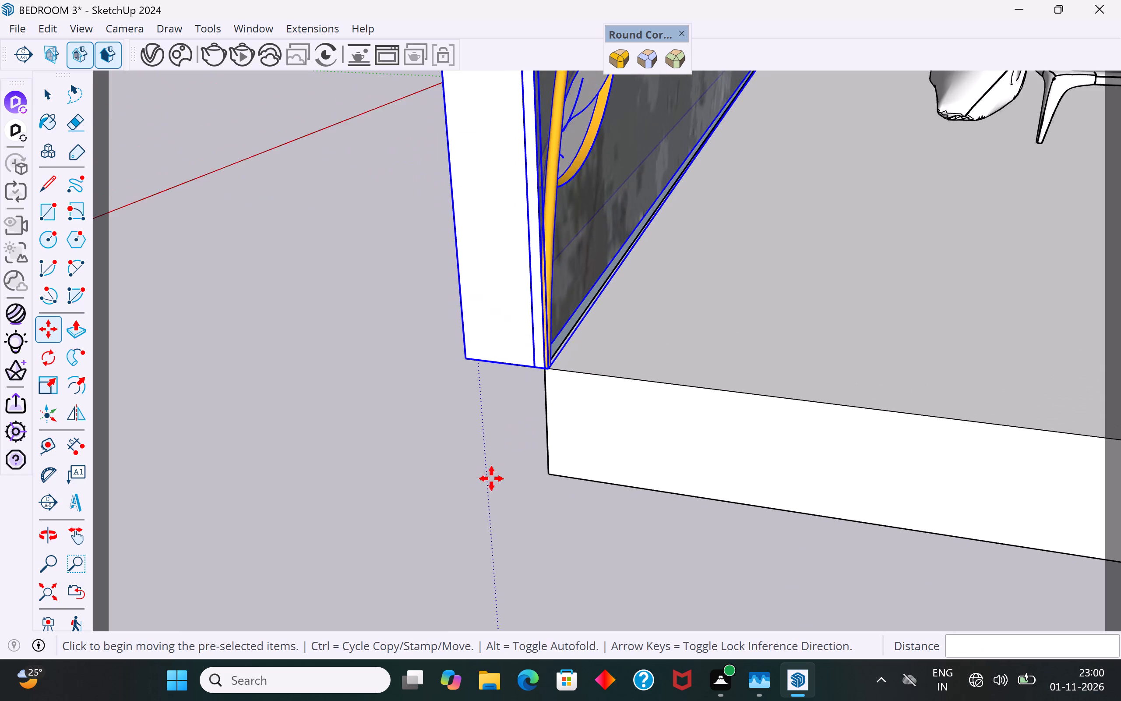
Scale the leaf-patterned panel group vertically by a factor of 0.95 so its top lines up with the slatted back wall.
scroll(491, 478, down, 18)
click(55, 96)
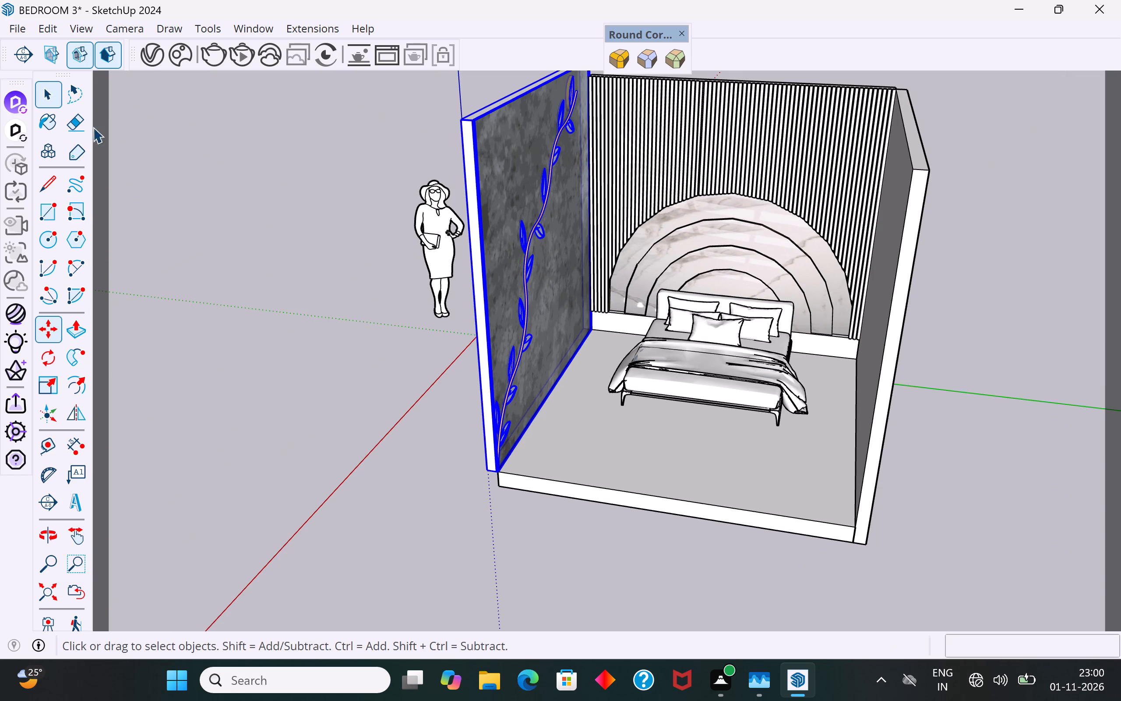
click(222, 216)
middle_drag(430, 378, 174, 489)
scroll(163, 464, down, 3)
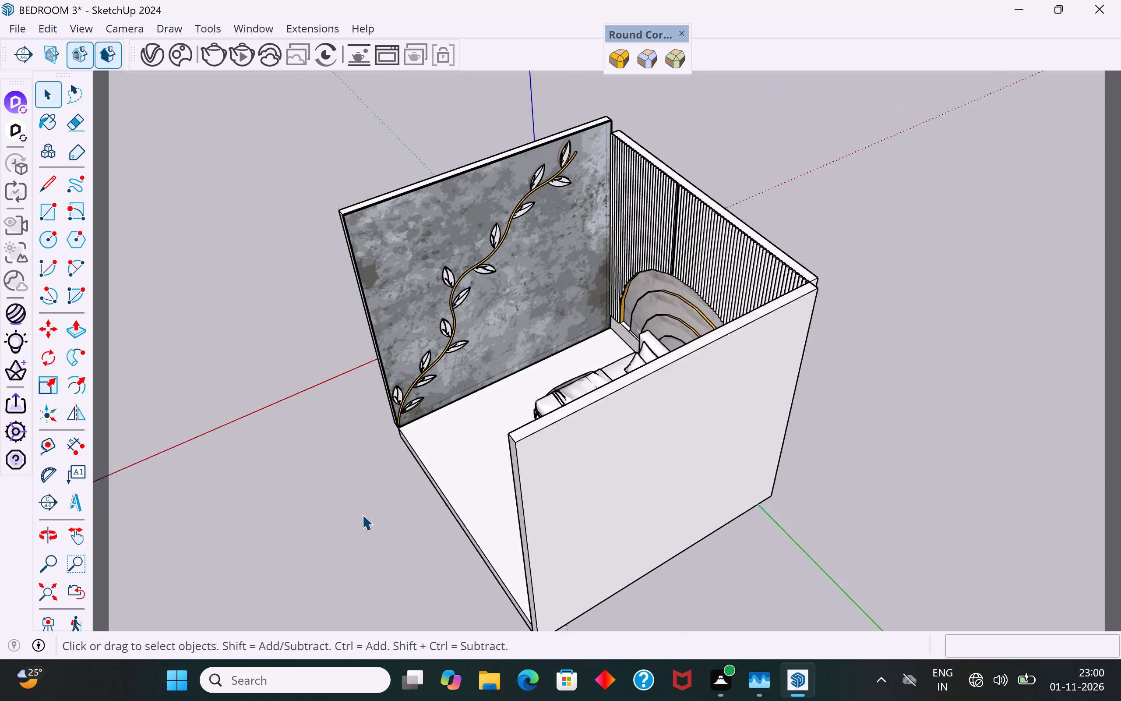
scroll(362, 514, down, 2)
scroll(551, 226, up, 3)
click(469, 290)
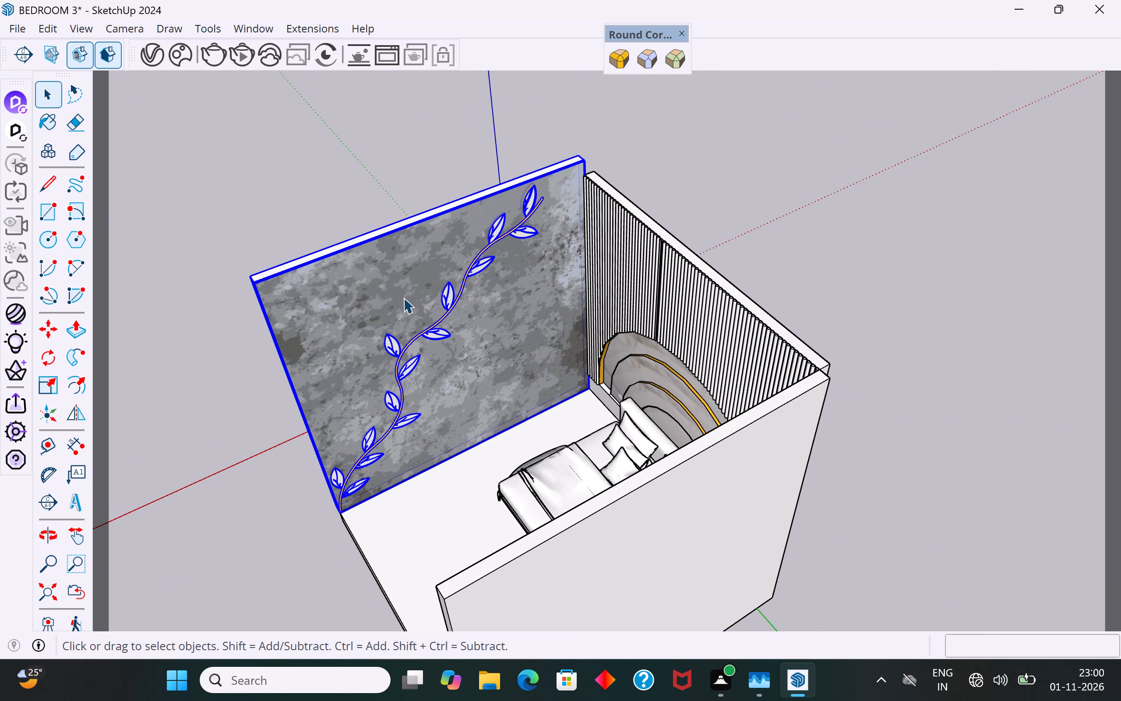
key(s)
scroll(423, 215, up, 3)
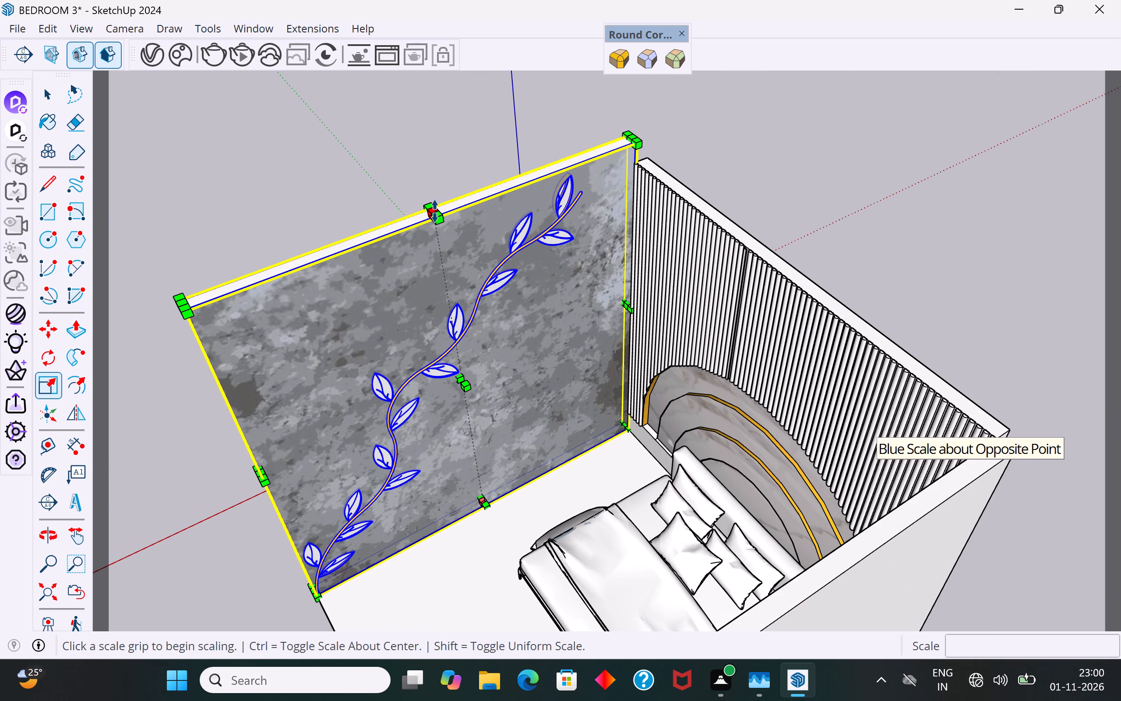
click(435, 211)
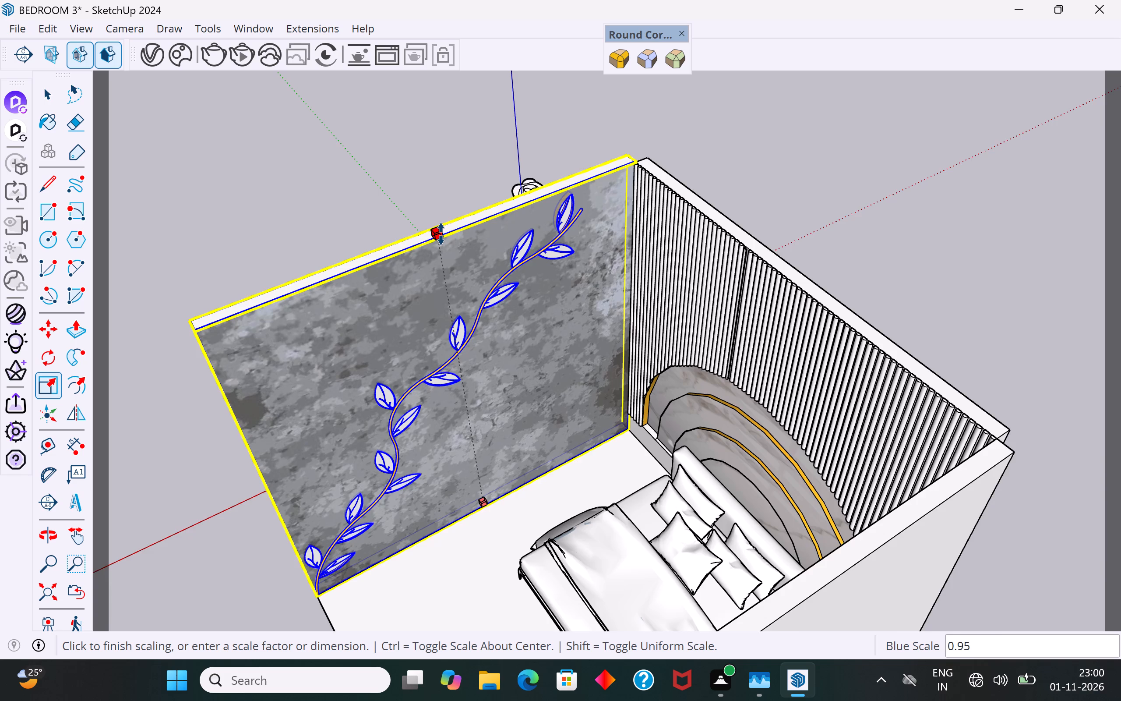
scroll(439, 233, up, 4)
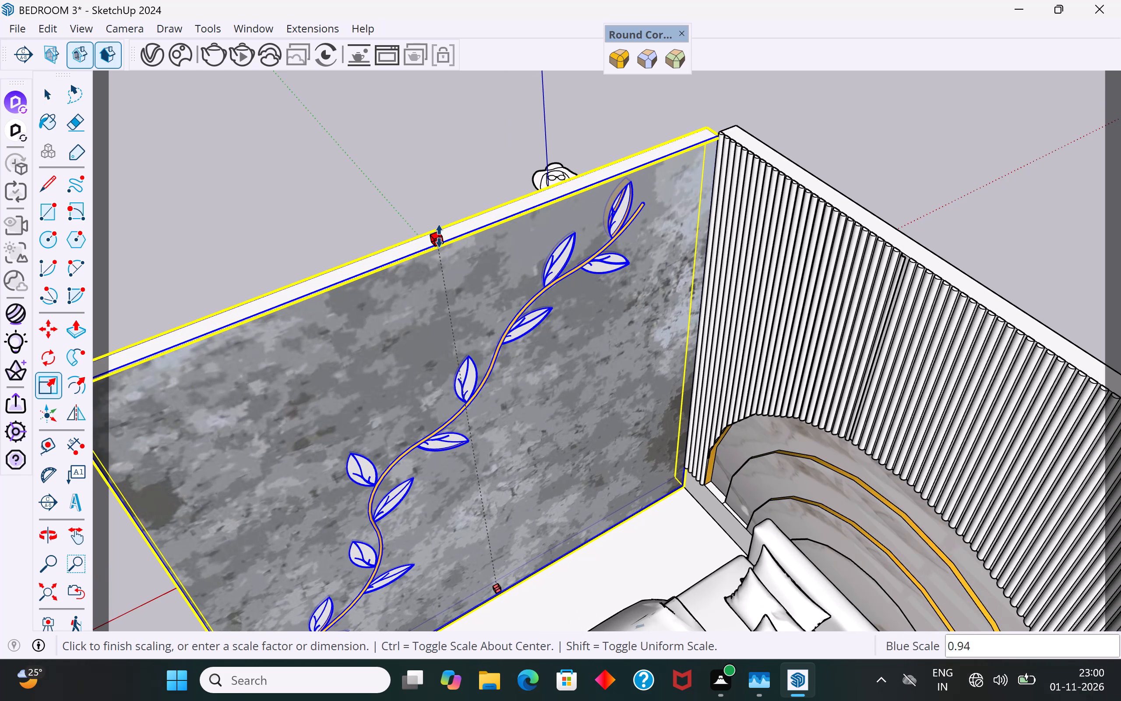
click(439, 235)
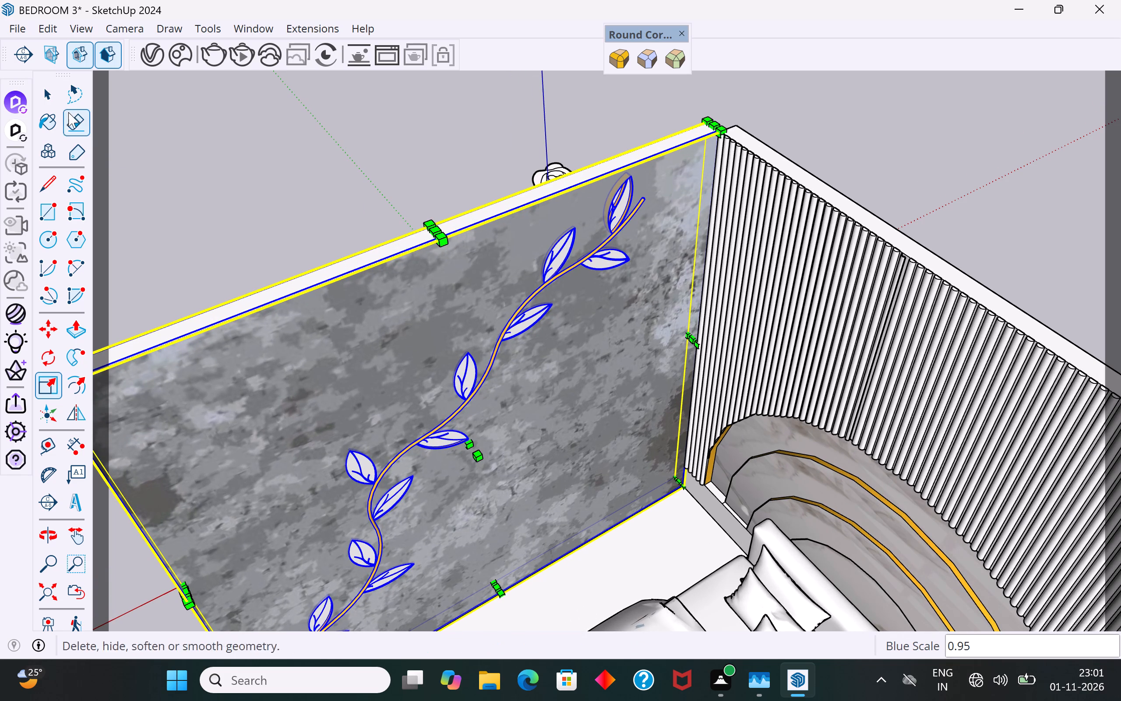
click(55, 97)
click(194, 198)
Examine how the leaf-patterned side wall fits the back wall, floor slab and room height from several angles.
scroll(490, 286, down, 4)
scroll(664, 178, up, 6)
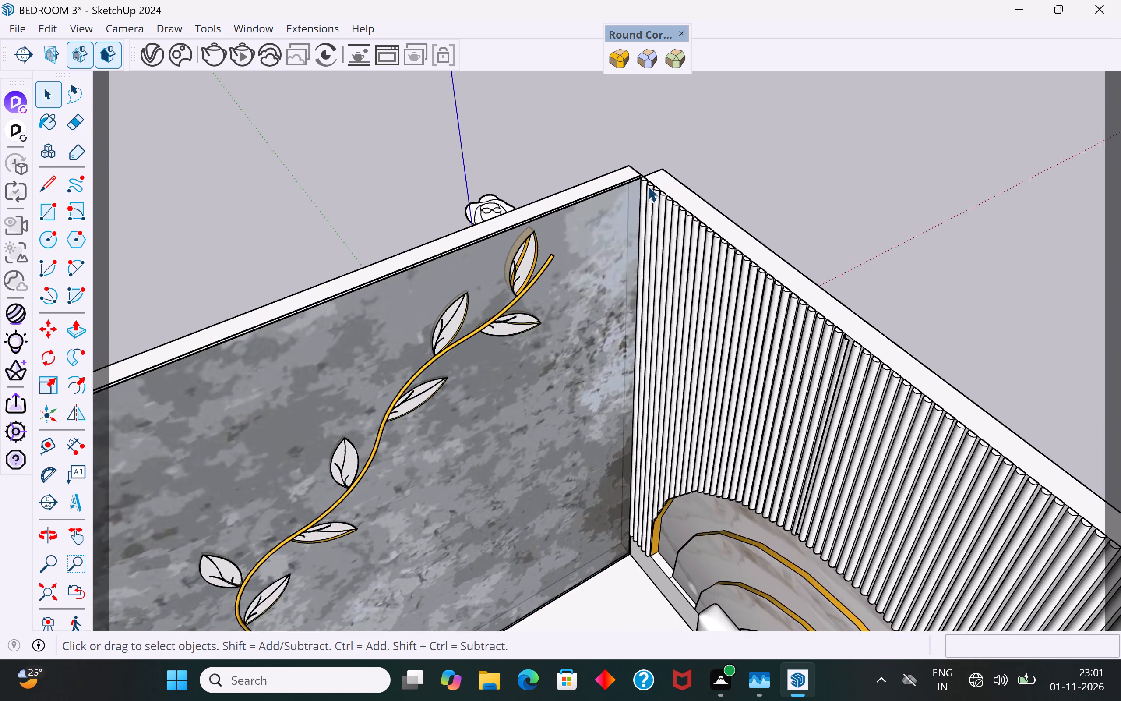
scroll(648, 186, up, 6)
middle_drag(505, 274, 556, 118)
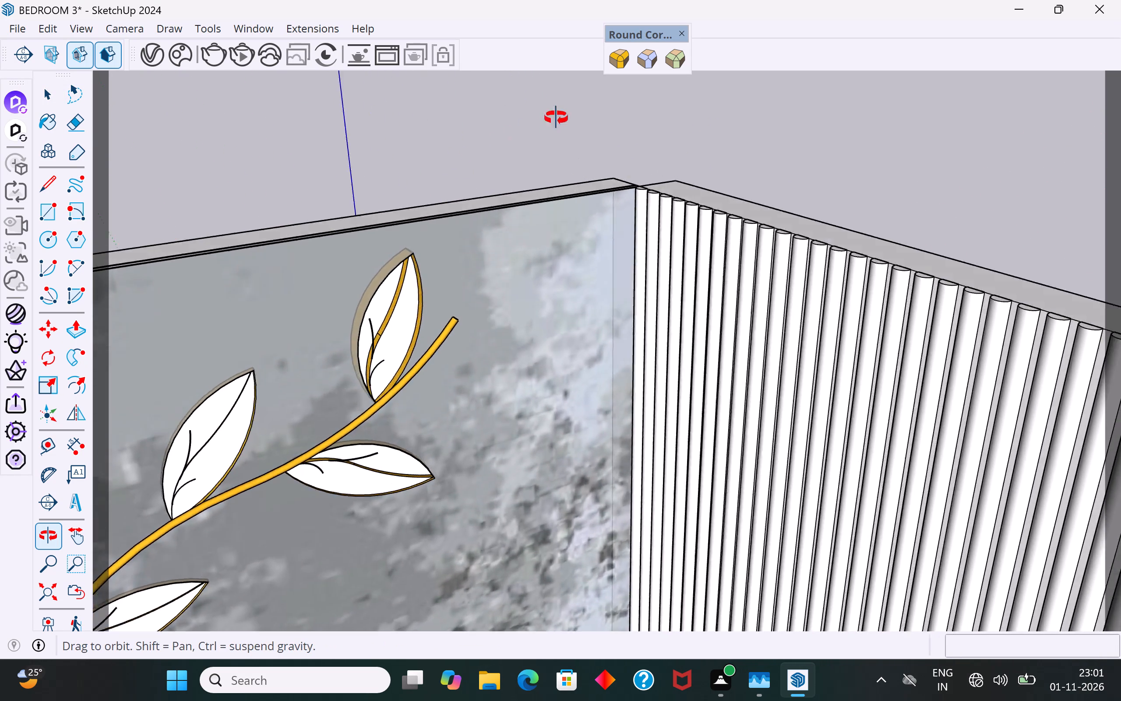
middle_drag(556, 118, 741, 77)
scroll(691, 193, down, 5)
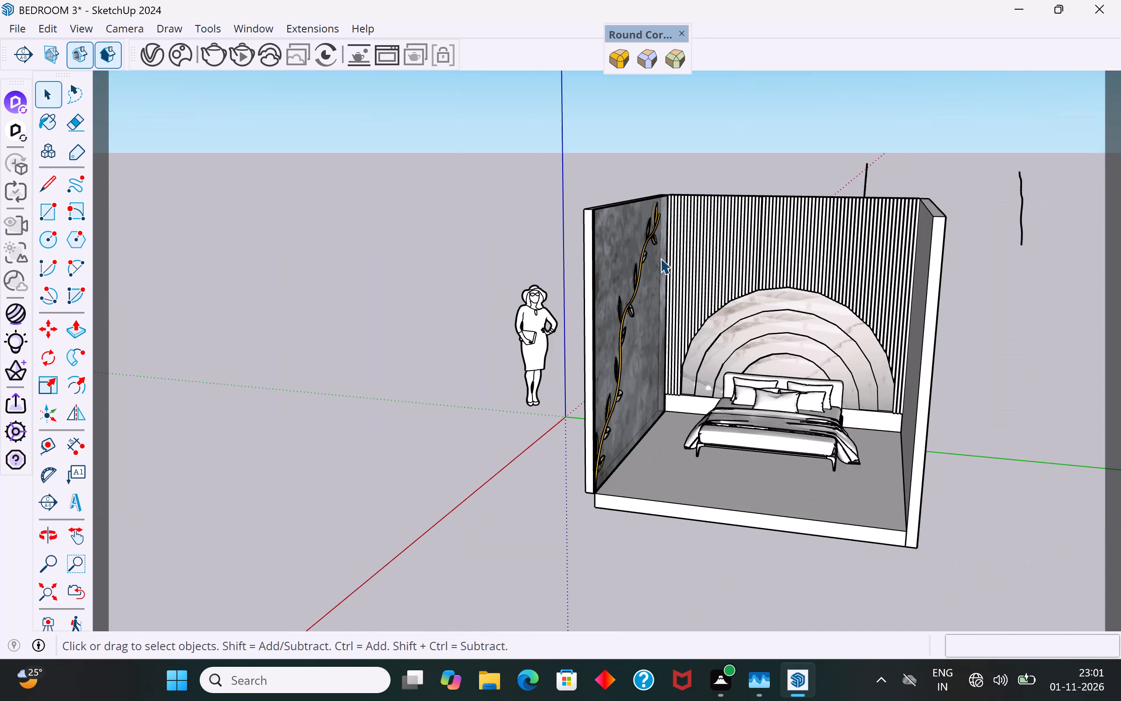
scroll(629, 377, up, 14)
middle_drag(563, 397, 271, 615)
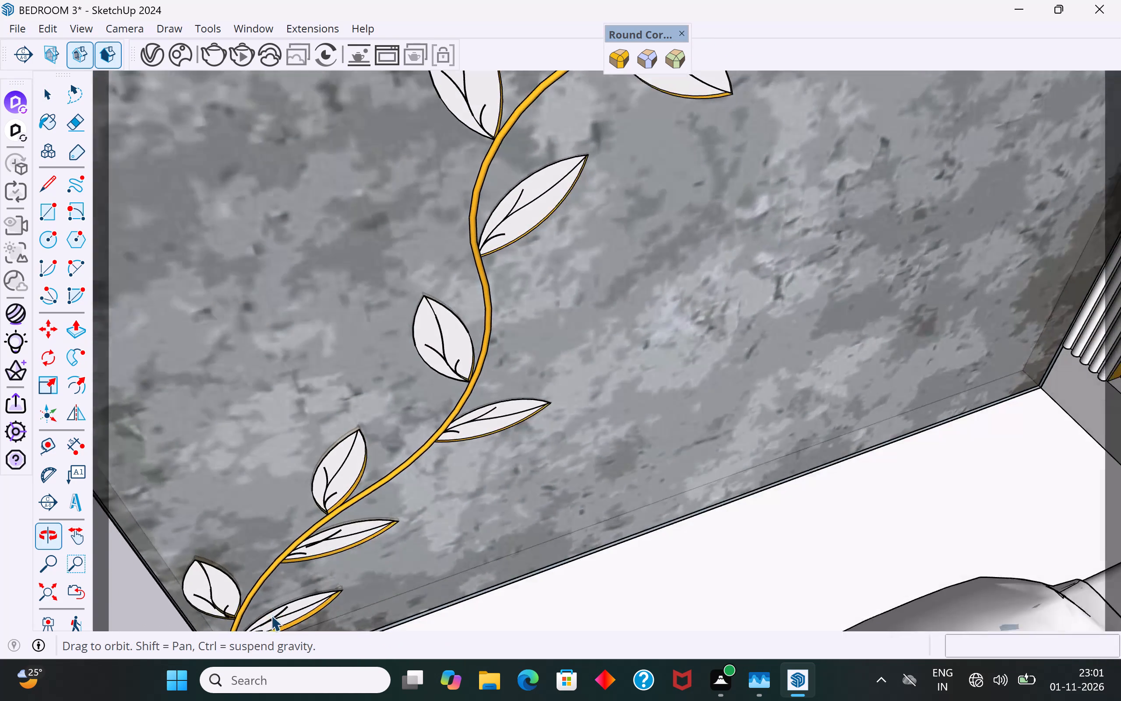
middle_drag(271, 615, 269, 617)
middle_drag(538, 418, 645, 510)
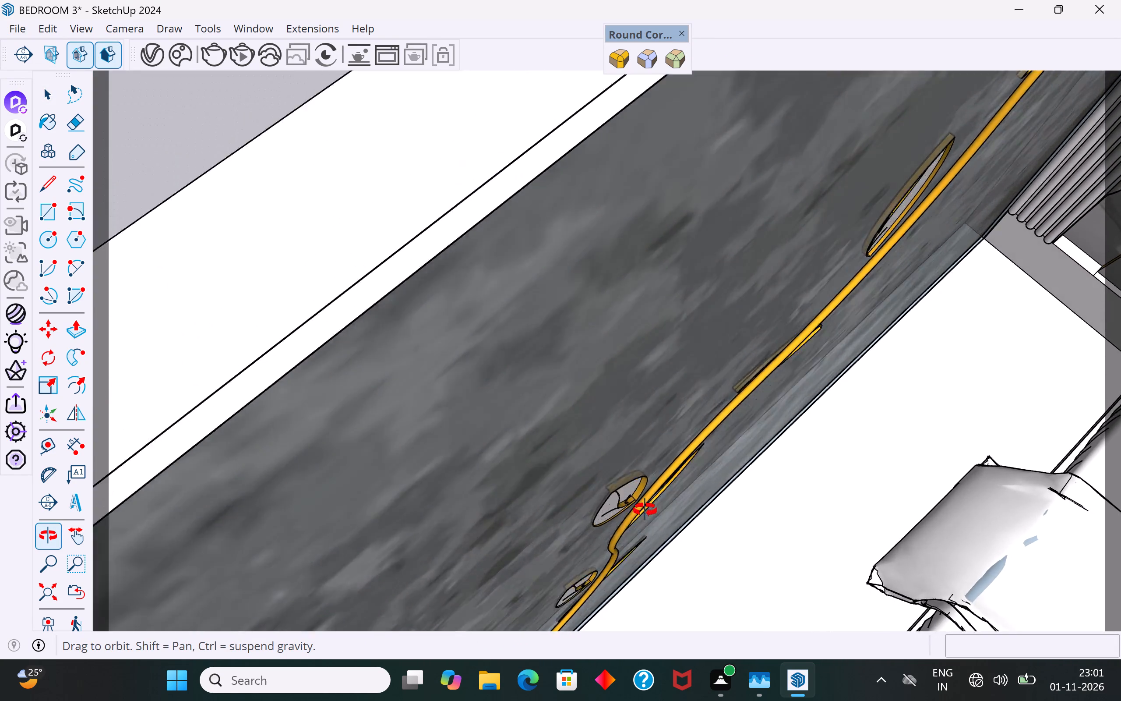
middle_drag(645, 510, 716, 424)
scroll(667, 480, down, 5)
middle_drag(561, 403, 510, 164)
scroll(560, 402, up, 1)
scroll(795, 288, down, 3)
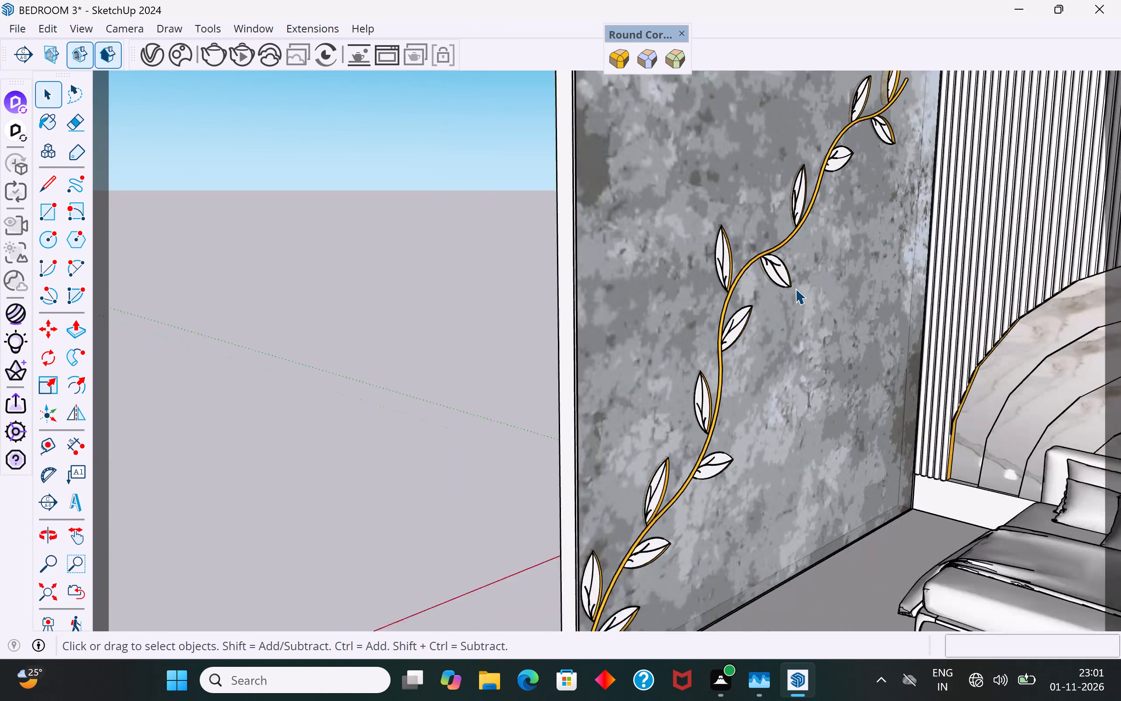
scroll(795, 288, down, 3)
scroll(844, 318, up, 5)
middle_drag(877, 405, 995, 290)
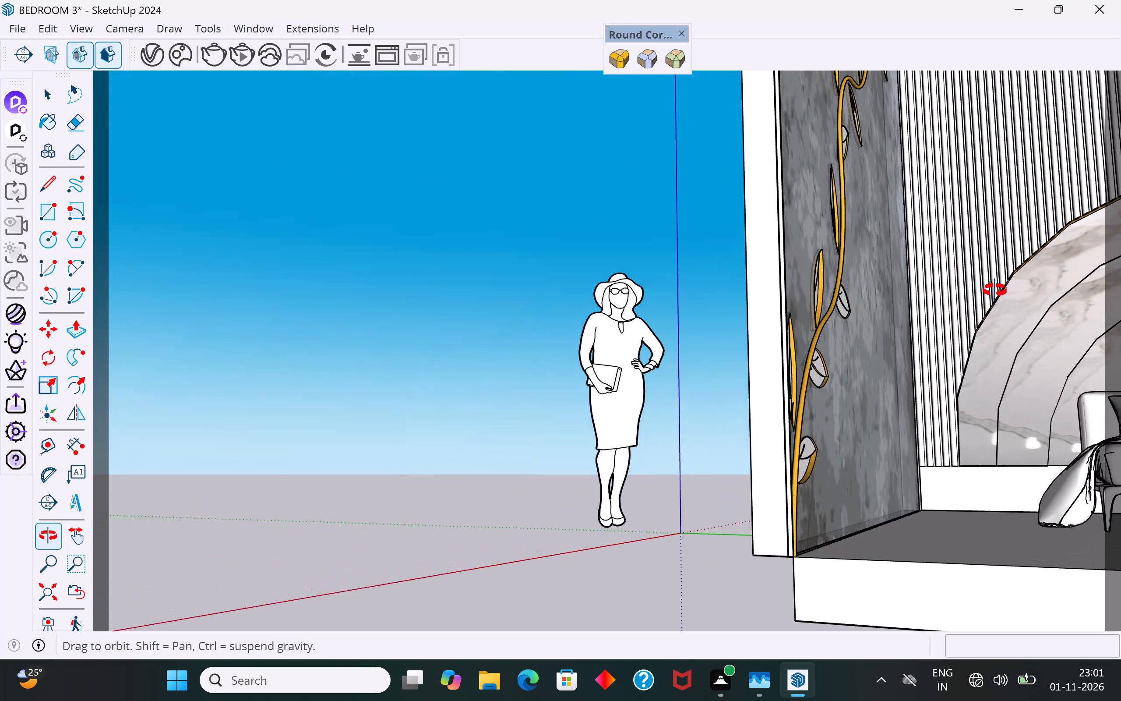
middle_drag(995, 290, 829, 394)
scroll(585, 477, down, 8)
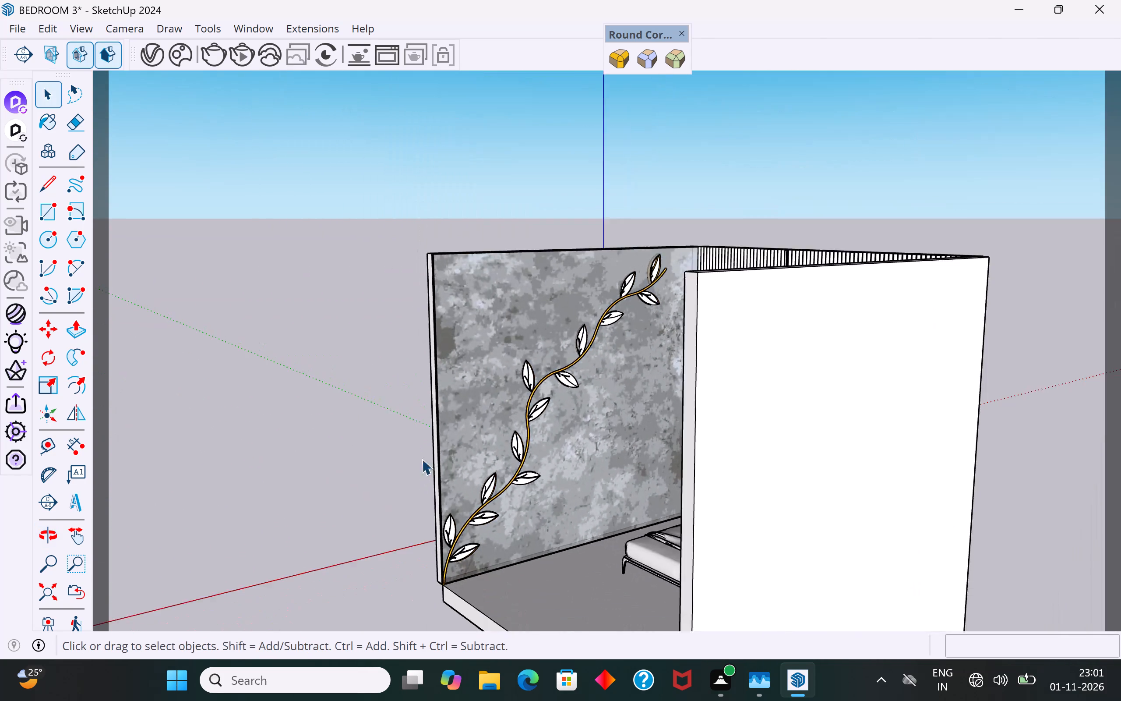
scroll(422, 459, down, 5)
middle_drag(388, 422, 605, 477)
scroll(605, 477, down, 5)
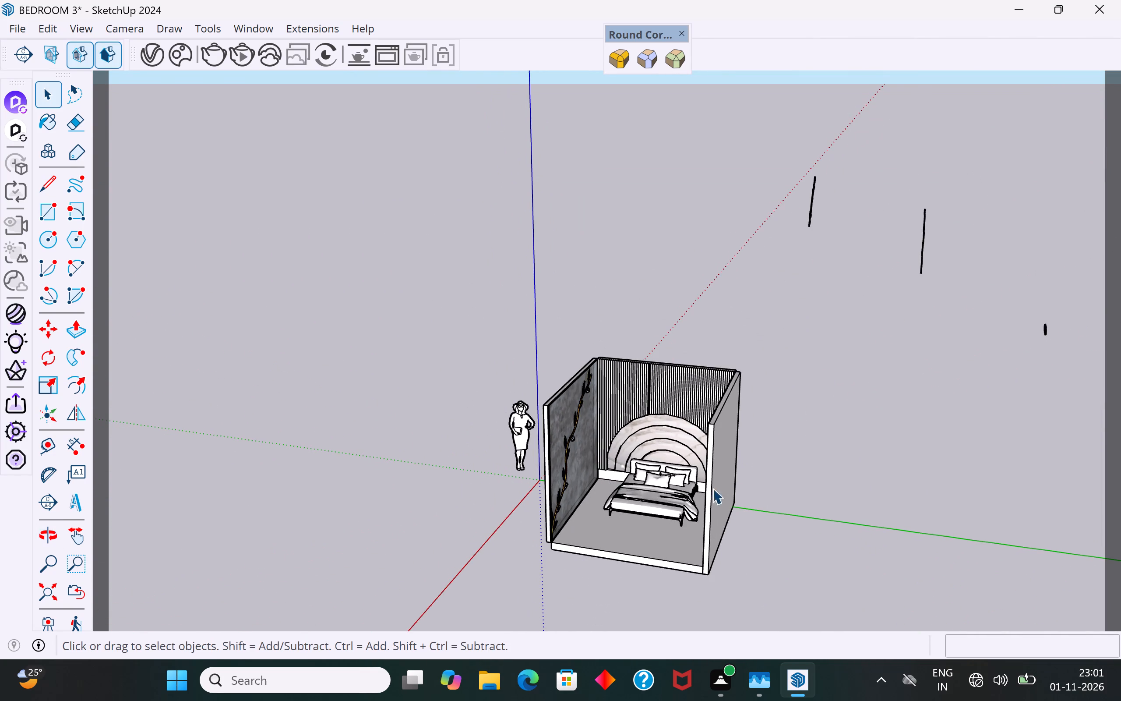
scroll(712, 488, up, 8)
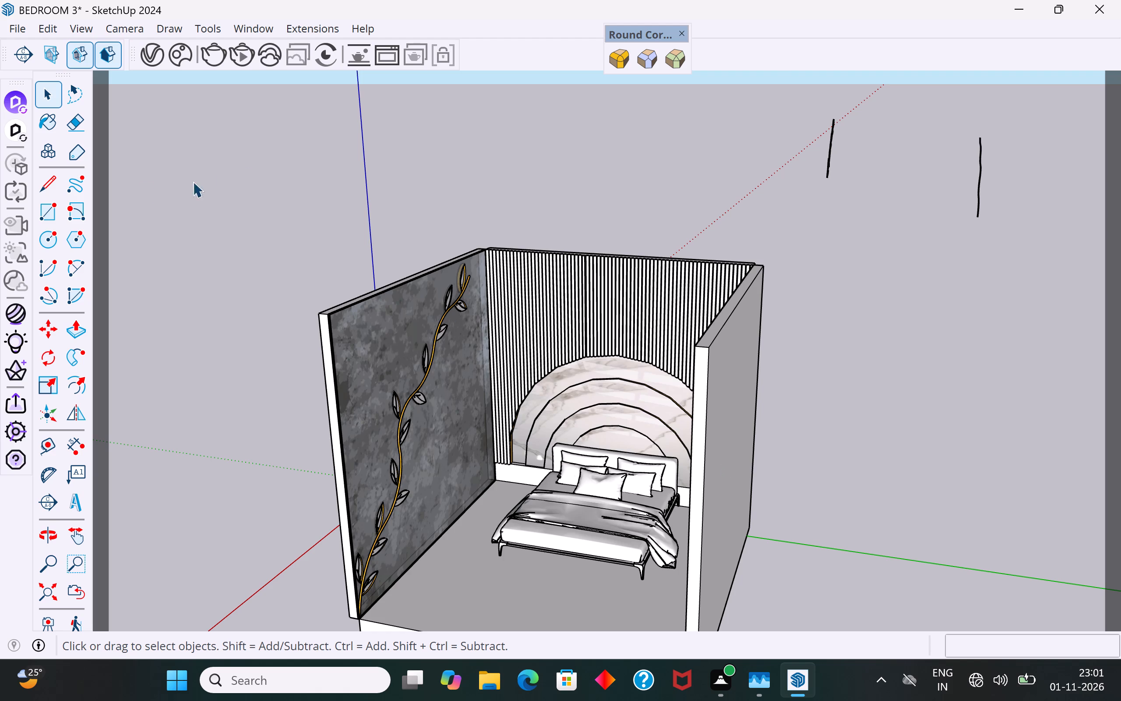
In the V-Ray Asset Editor, set the refraction color of the wall texture material to black and close the editor.
click(145, 60)
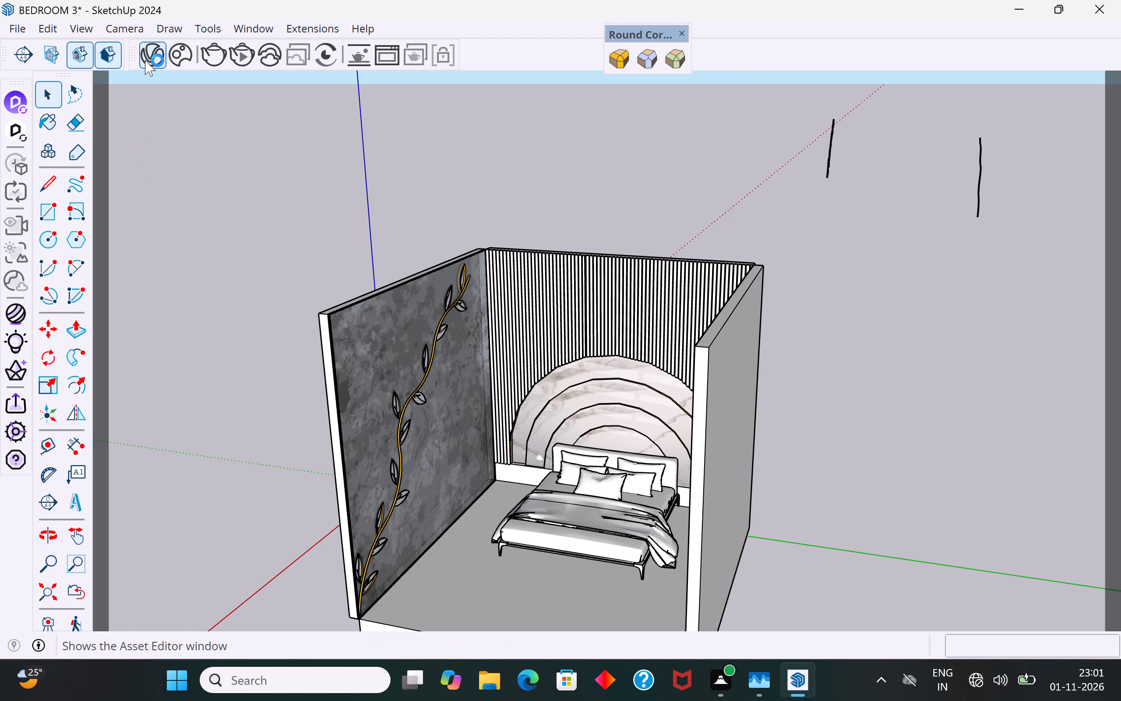
double_click(150, 60)
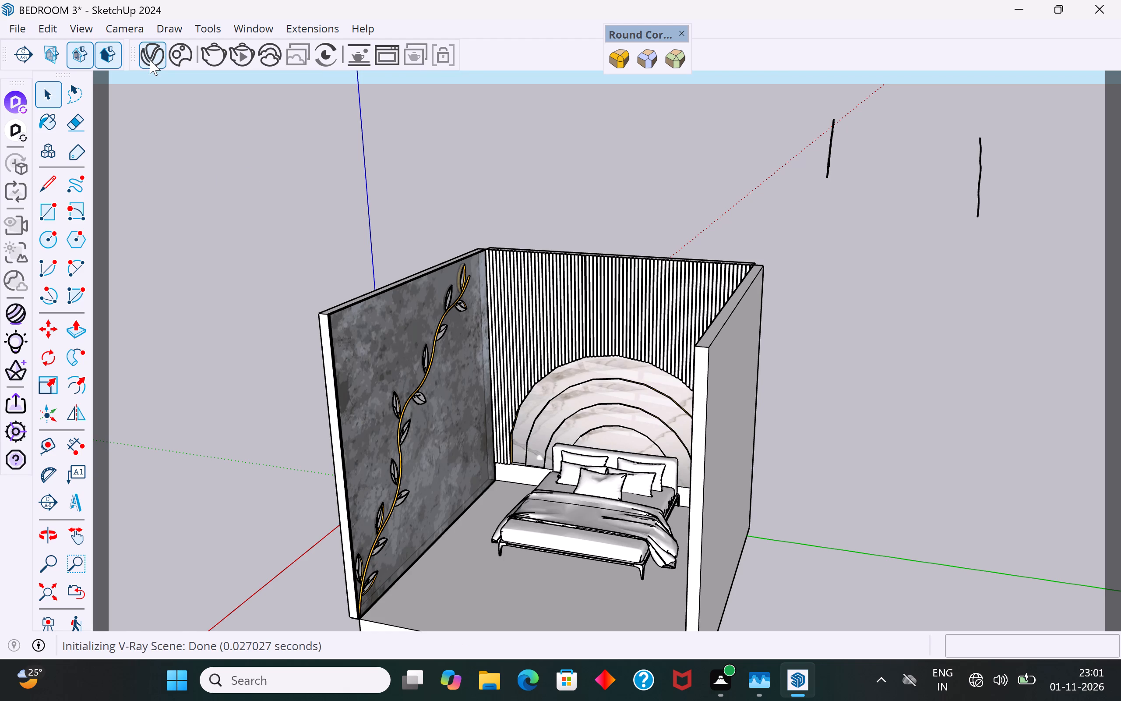
drag(527, 48, 798, 55)
click(798, 265)
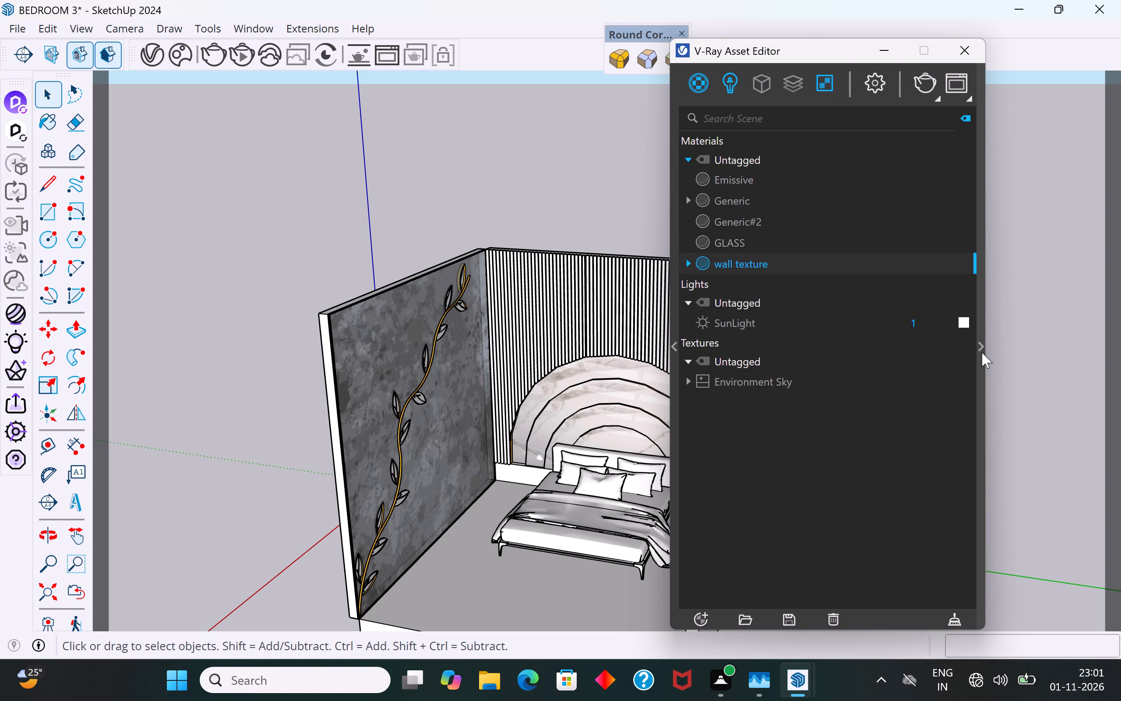
click(982, 352)
drag(1010, 53, 812, 5)
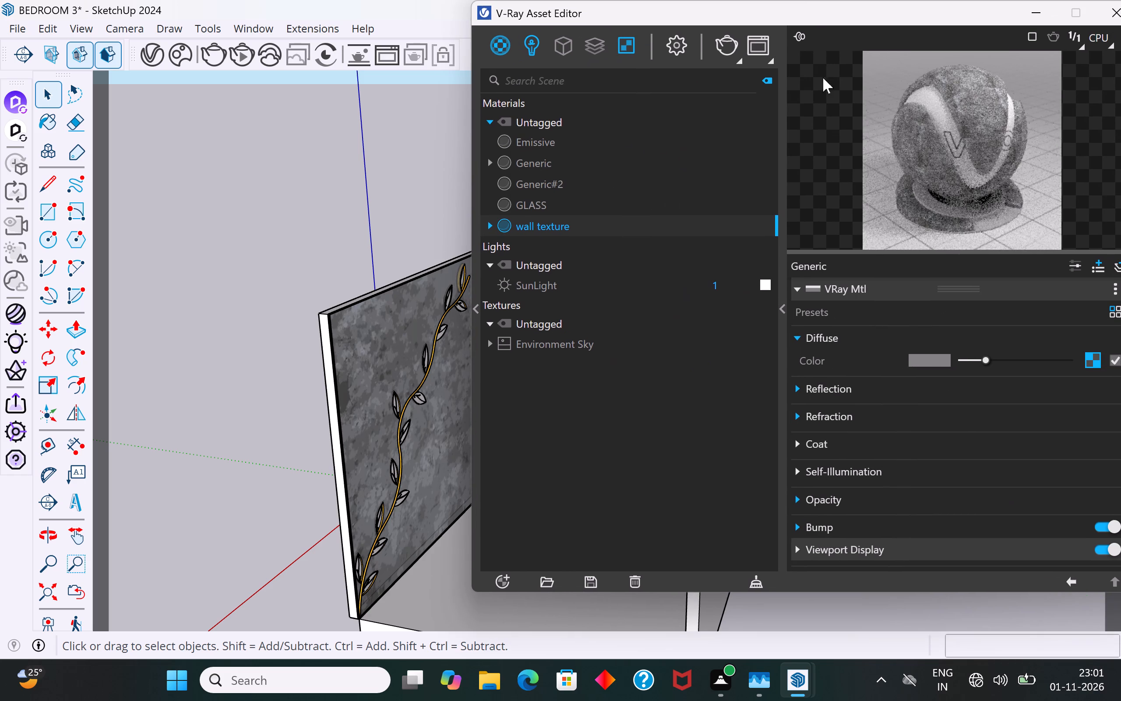
click(801, 414)
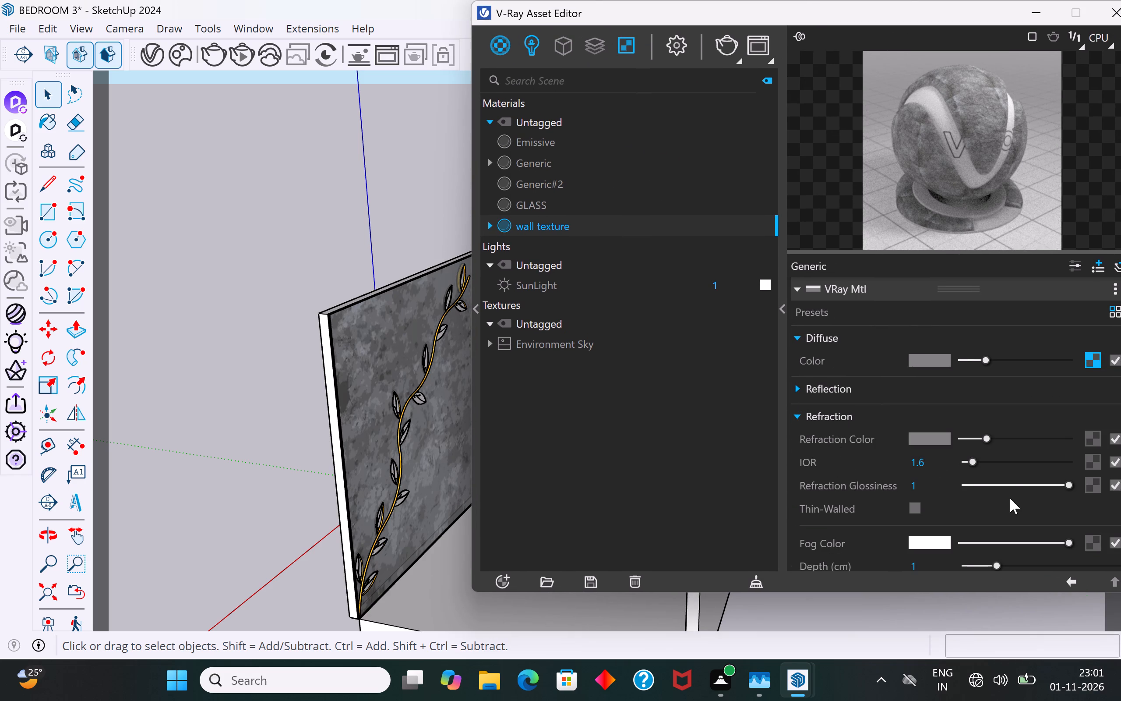
drag(988, 438, 972, 439)
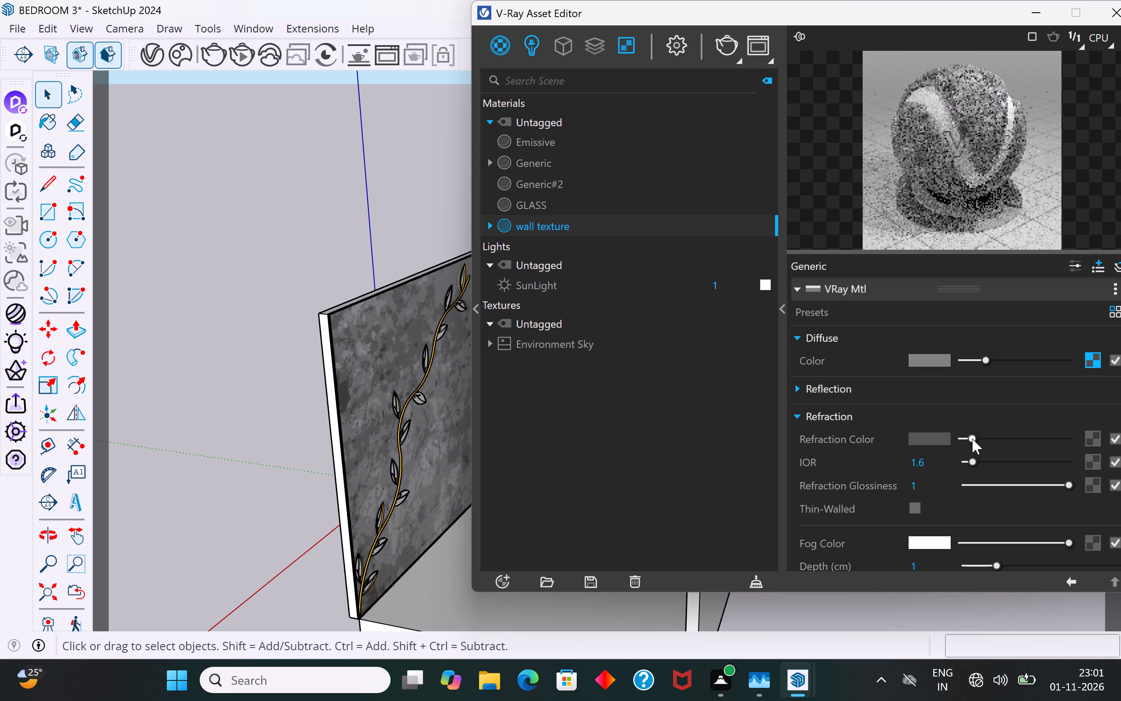
drag(972, 439, 973, 439)
drag(973, 439, 965, 439)
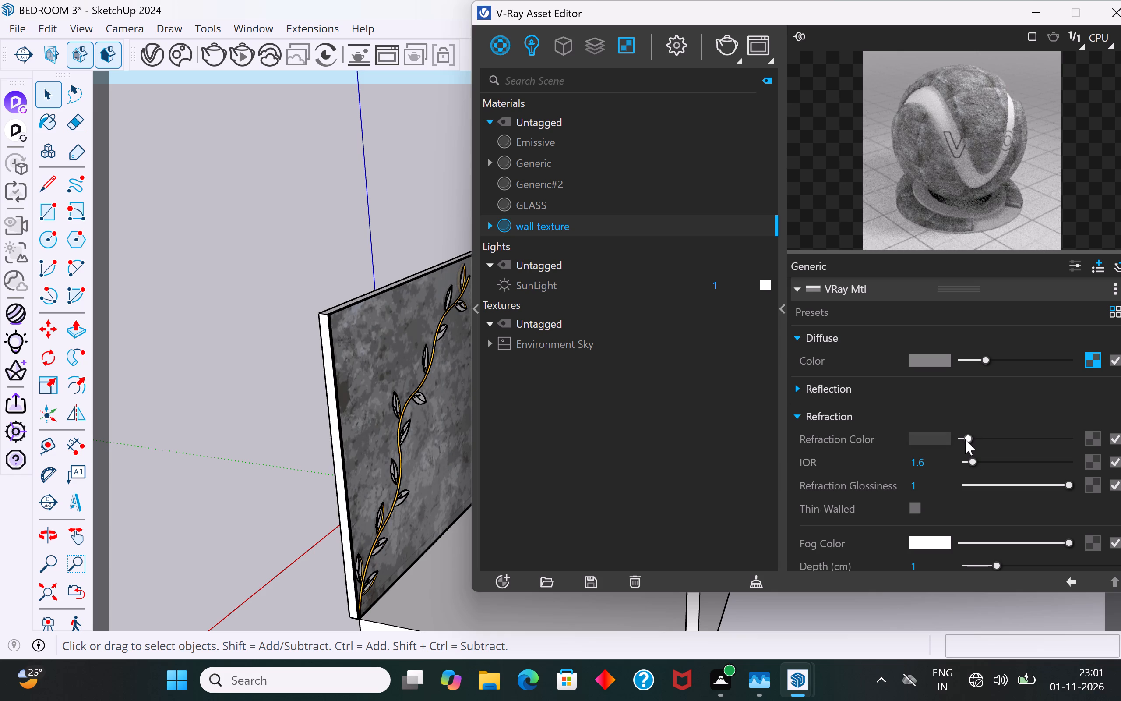
drag(965, 439, 956, 440)
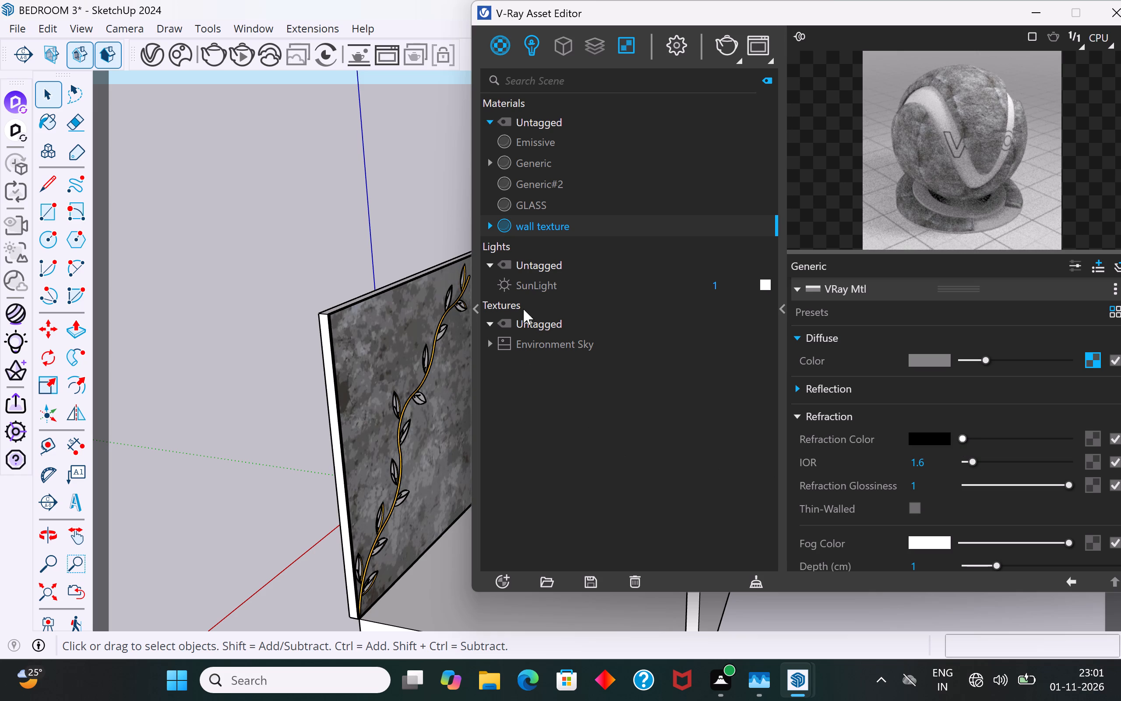
click(1110, 17)
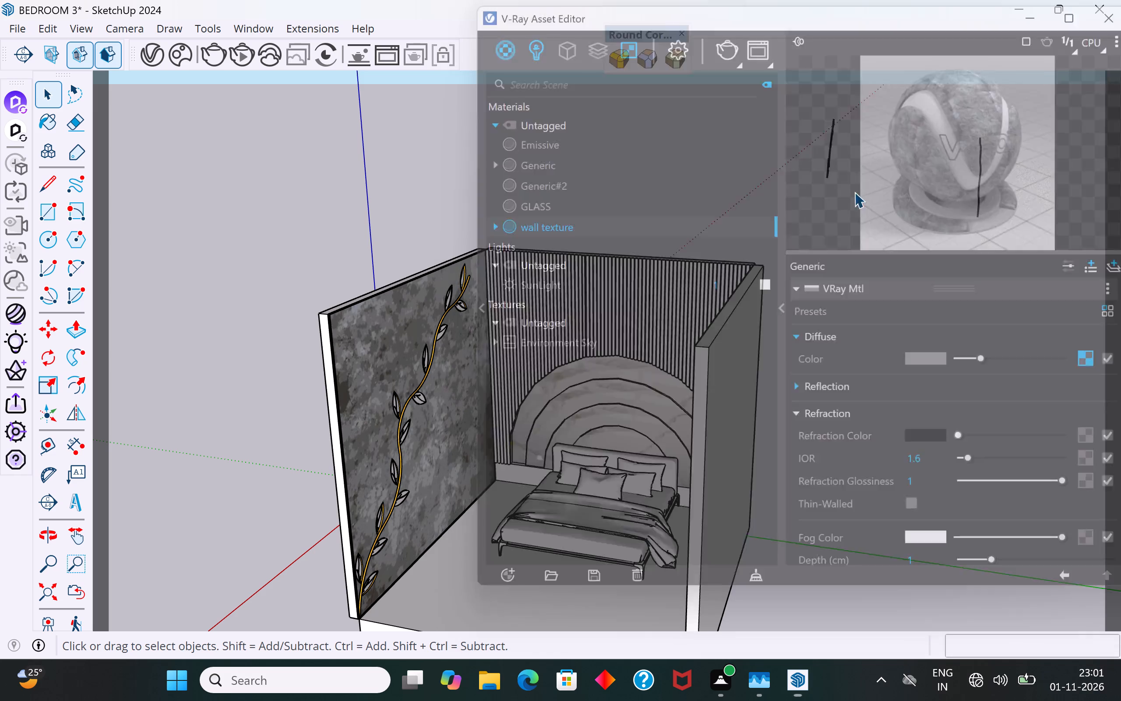
click(514, 227)
Examine the leaf-patterned wall's corner with the back wall and the whole bedroom interior from several angles.
scroll(254, 480, up, 12)
middle_drag(458, 198, 553, 258)
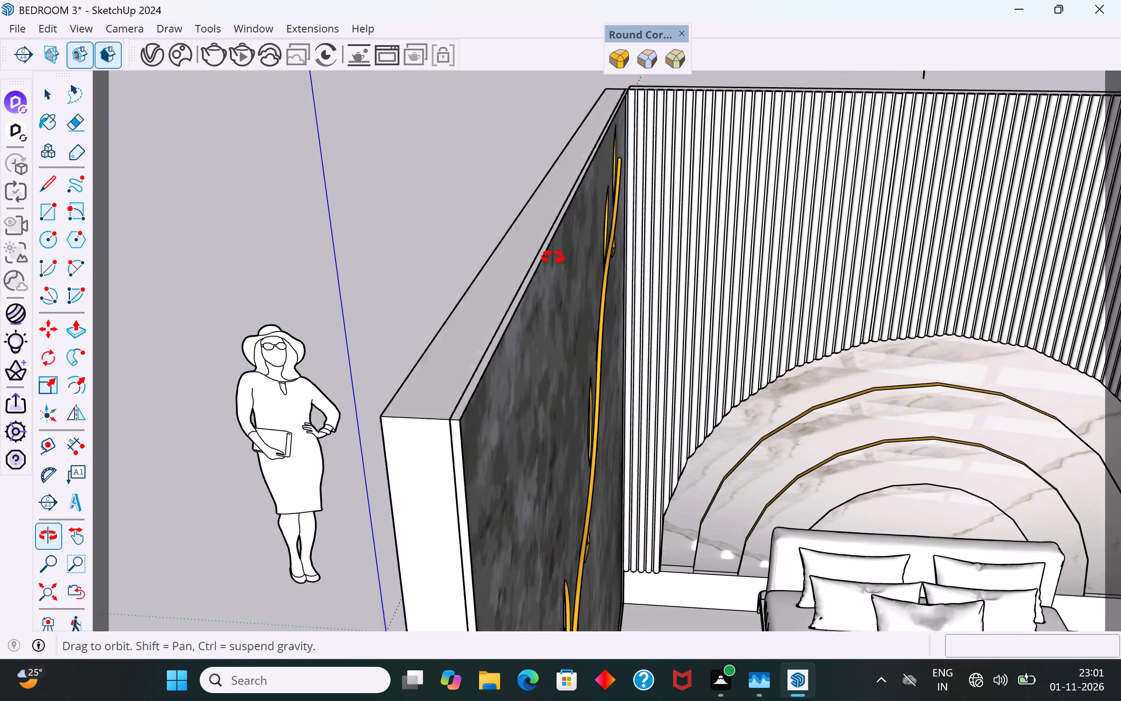
middle_drag(553, 258, 344, 338)
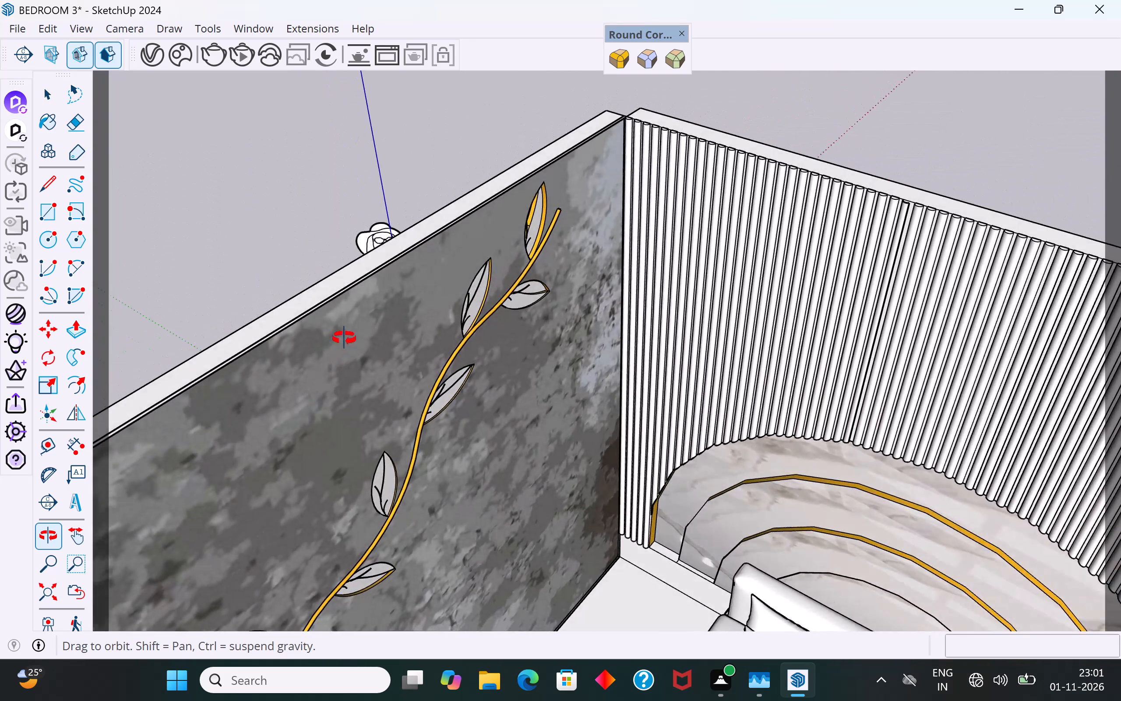
middle_drag(344, 338, 296, 292)
scroll(559, 279, down, 5)
middle_drag(441, 359, 483, 185)
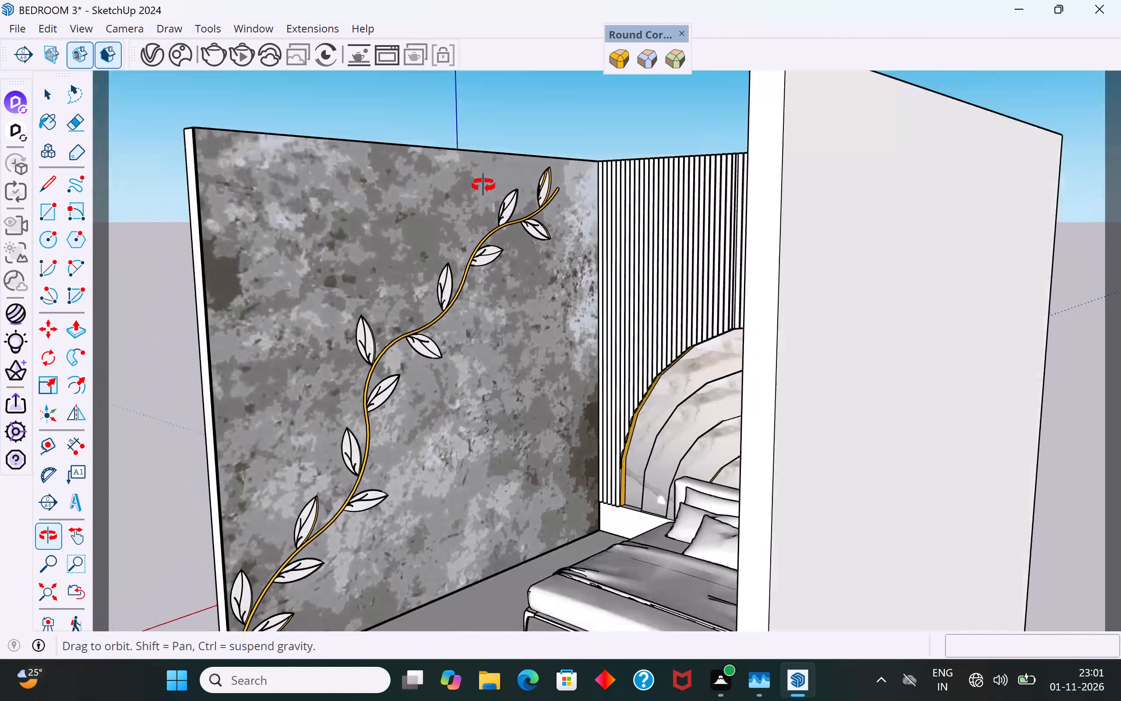
middle_drag(483, 185, 487, 181)
scroll(572, 263, down, 3)
middle_drag(581, 326, 604, 299)
scroll(668, 240, down, 3)
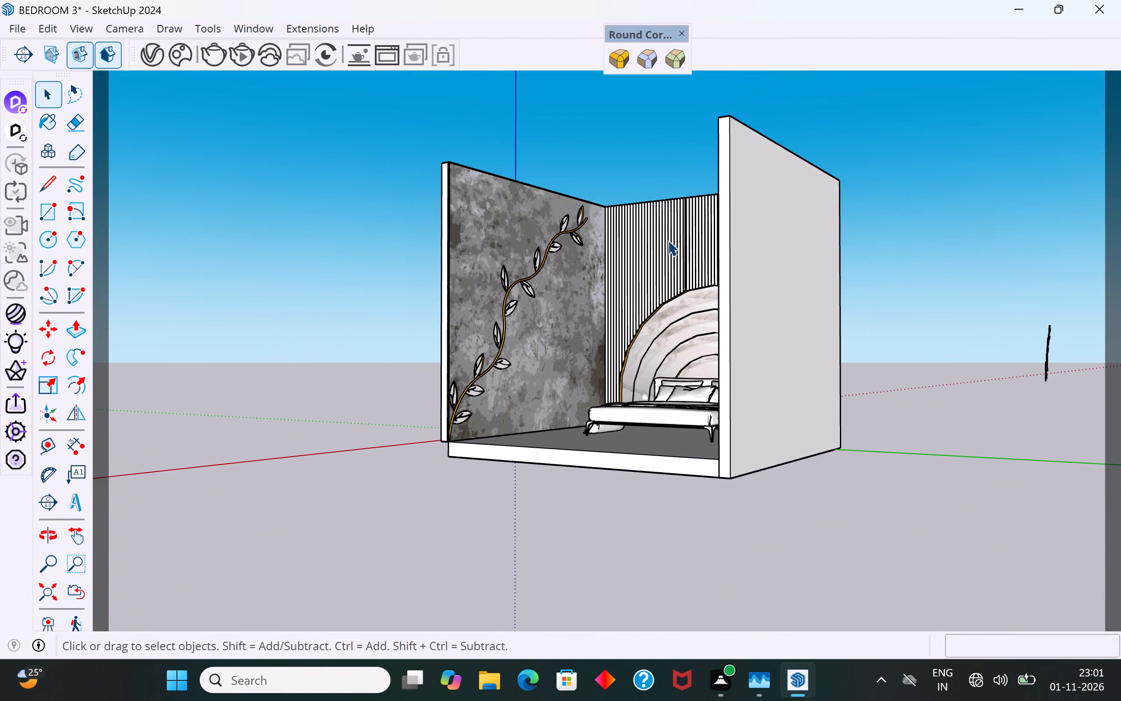
middle_drag(668, 245, 677, 361)
scroll(659, 391, up, 4)
middle_drag(729, 371, 788, 433)
scroll(737, 379, up, 4)
scroll(711, 474, down, 4)
middle_drag(712, 468, 701, 409)
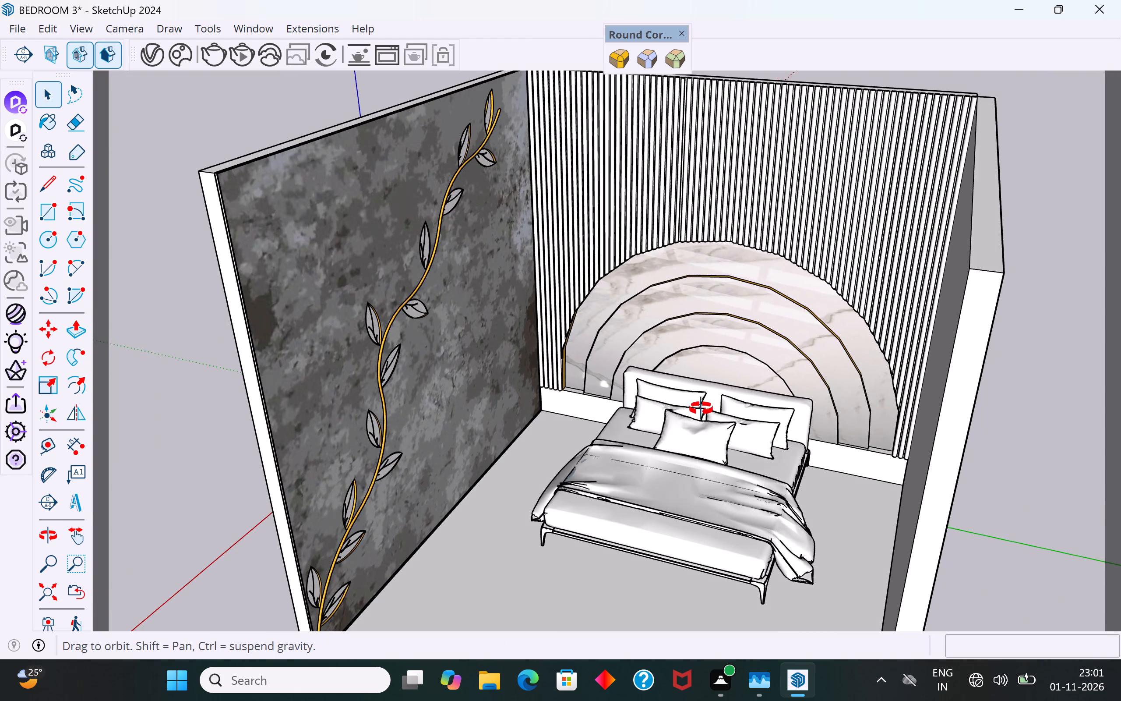
middle_drag(701, 409, 752, 499)
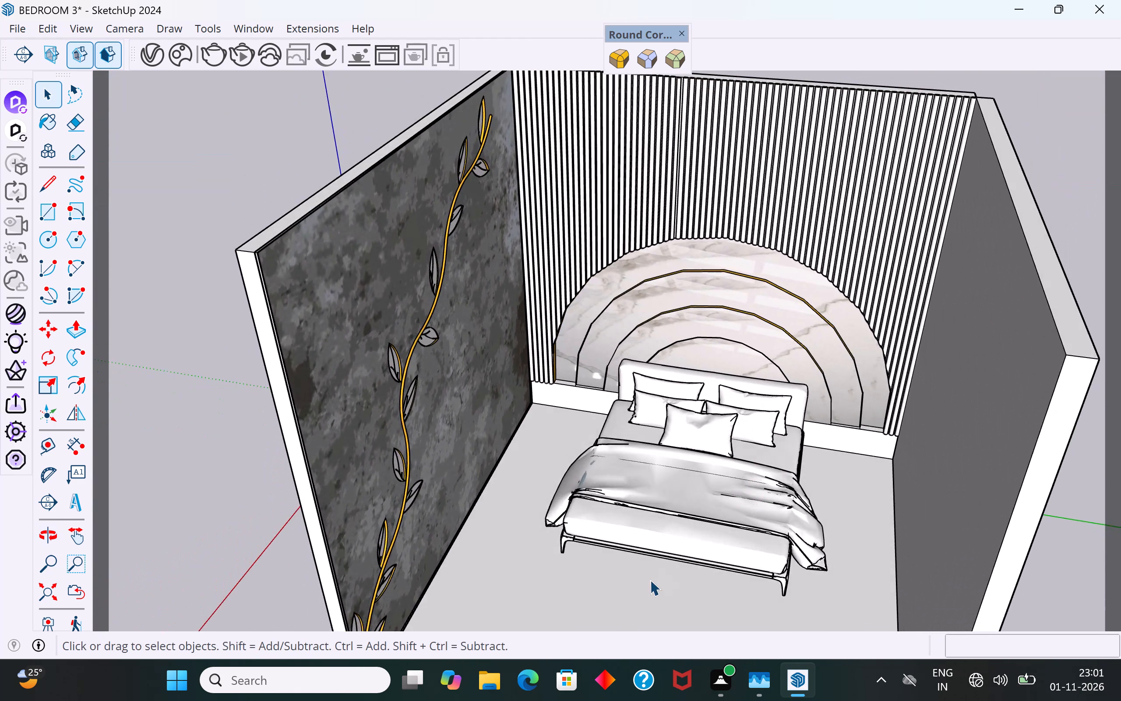
scroll(650, 580, down, 3)
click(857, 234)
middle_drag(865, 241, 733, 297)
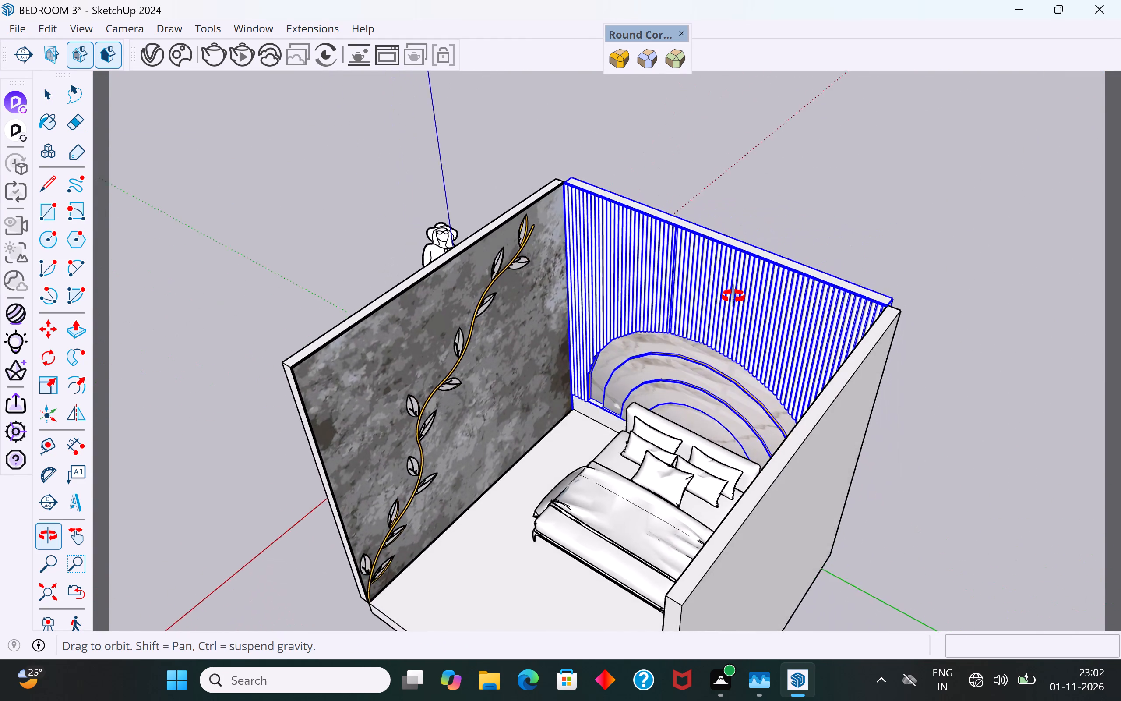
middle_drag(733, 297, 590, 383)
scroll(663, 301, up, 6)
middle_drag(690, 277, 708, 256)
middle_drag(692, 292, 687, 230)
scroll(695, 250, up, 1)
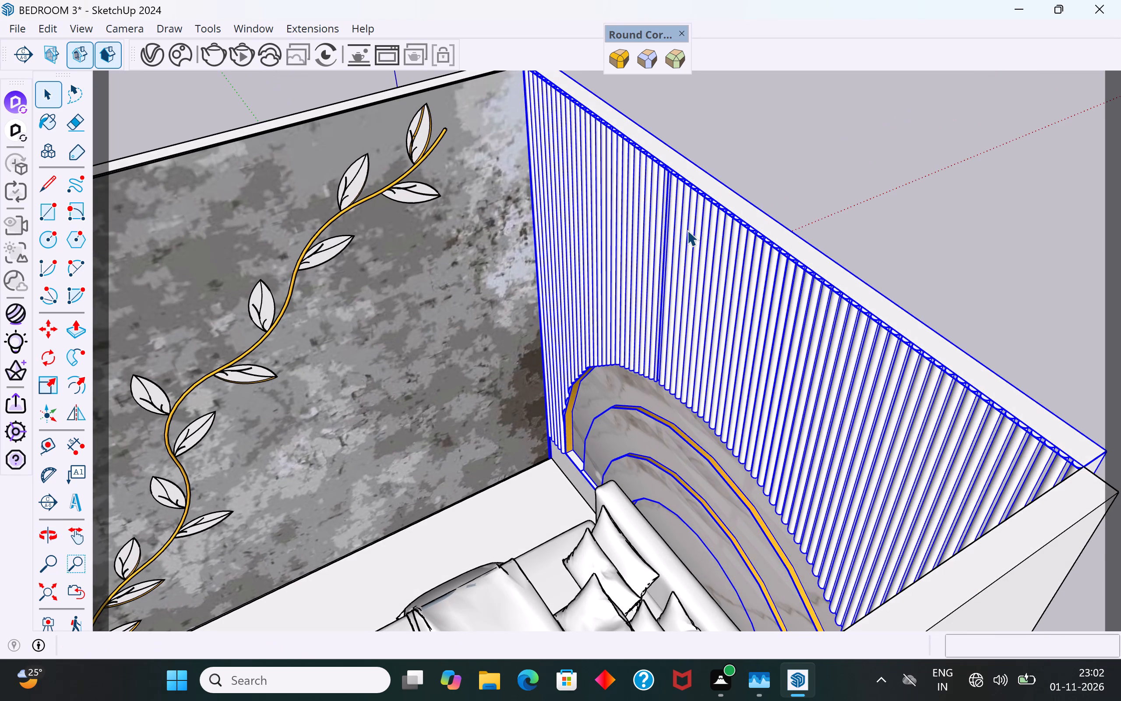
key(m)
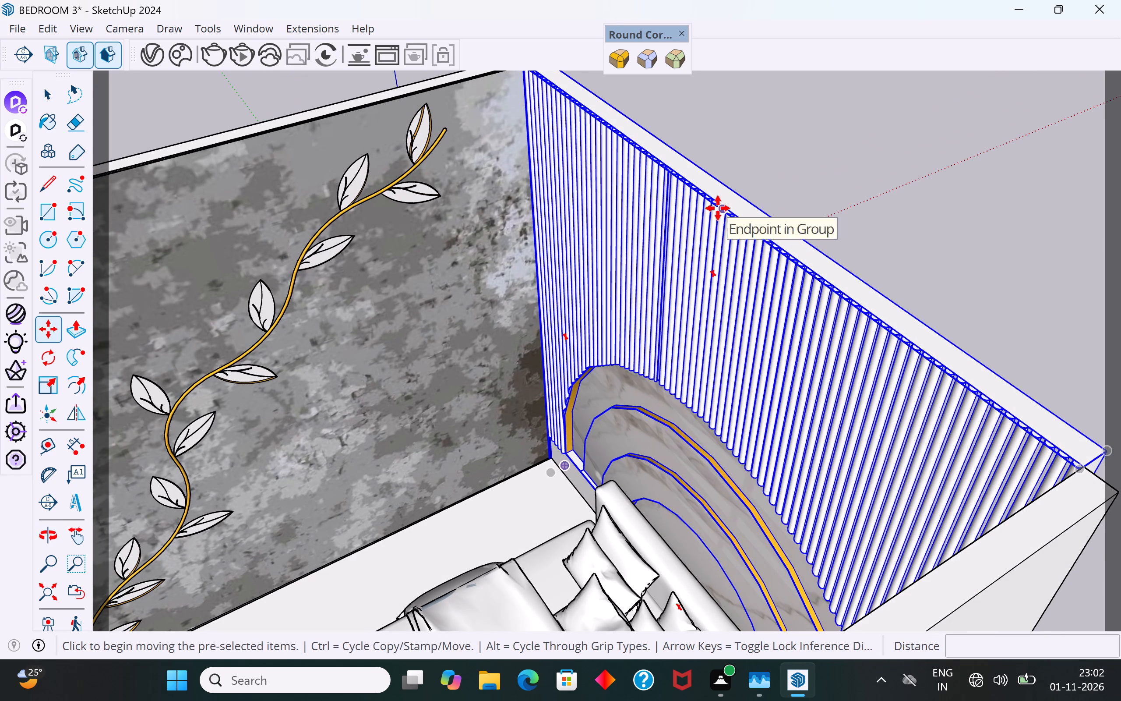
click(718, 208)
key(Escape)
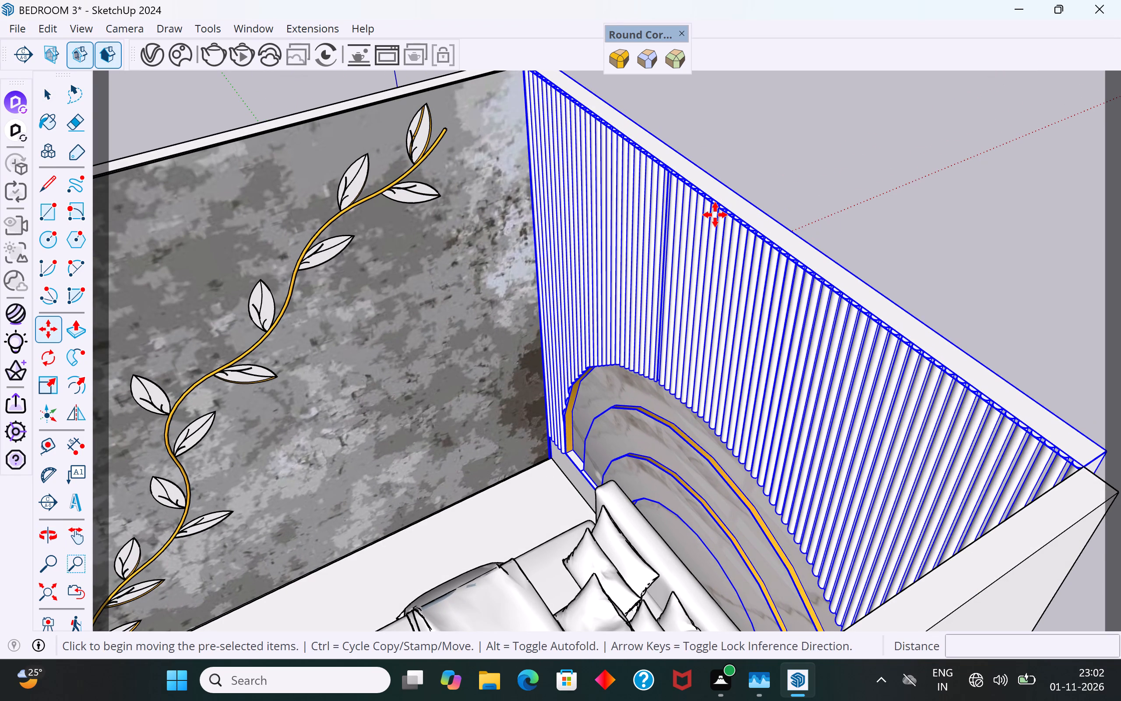
Explode the slatted back wall group into its separate wall, arch and slat parts.
click(53, 97)
right_click(700, 218)
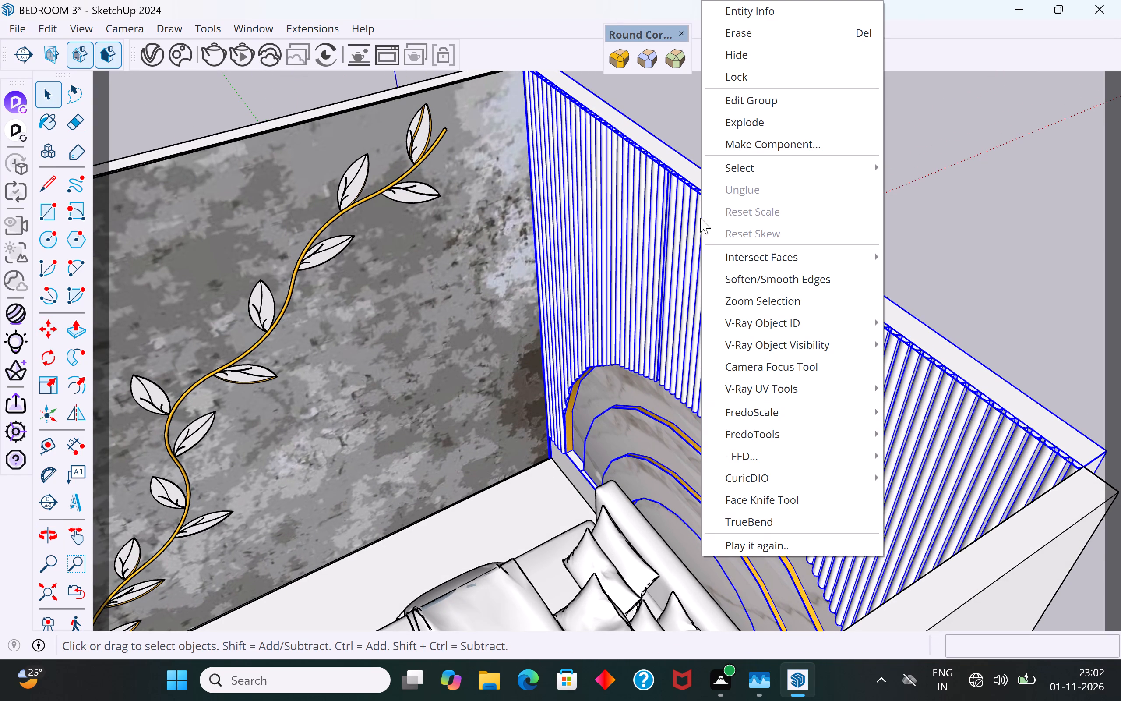
click(758, 127)
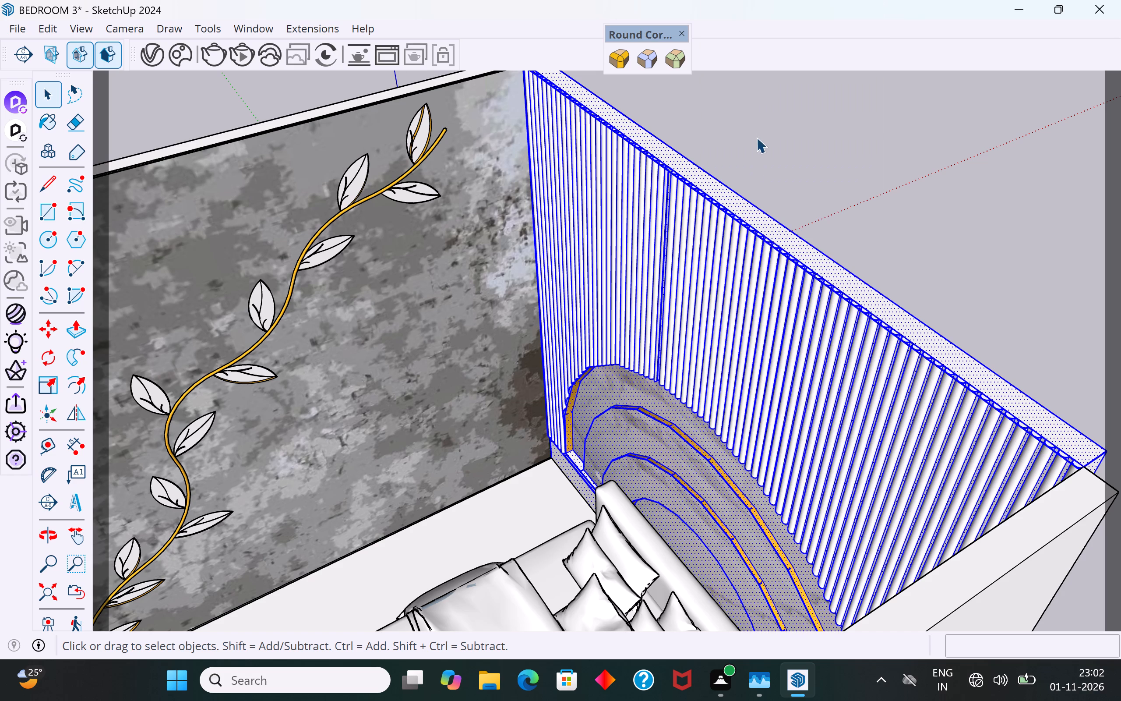
click(825, 170)
Scale the slat group vertically by a factor of about 0.98 from its top, leaving a plain strip of wall above the slats.
click(729, 240)
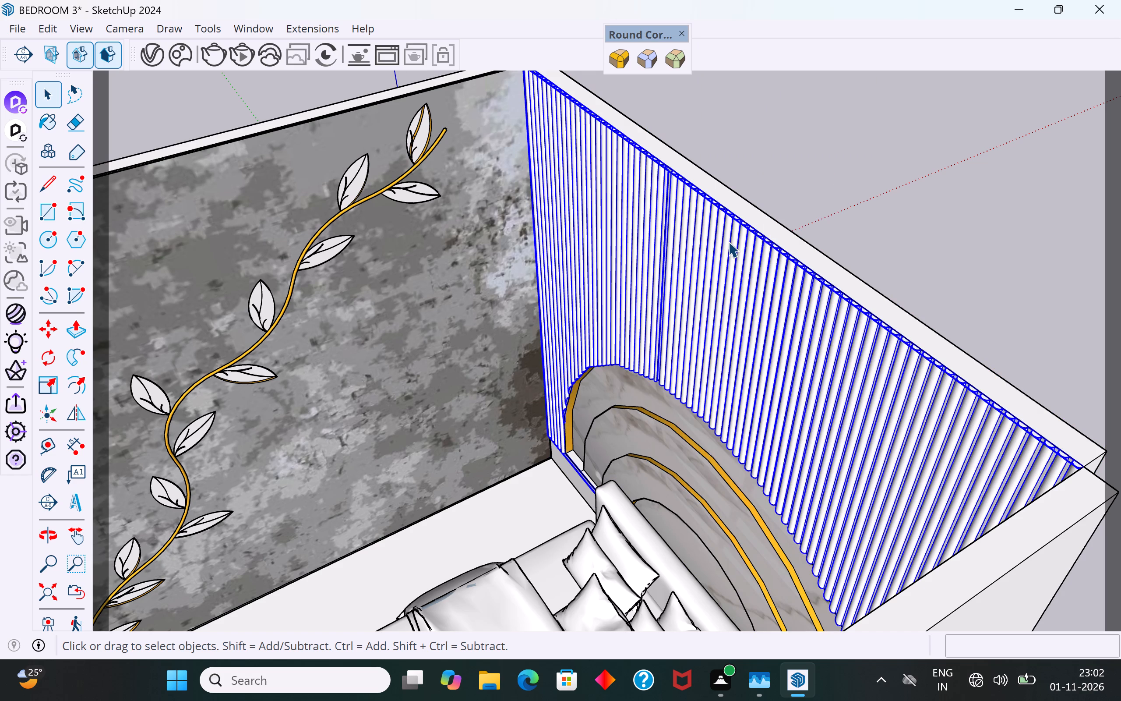
key(s)
middle_drag(771, 247, 840, 196)
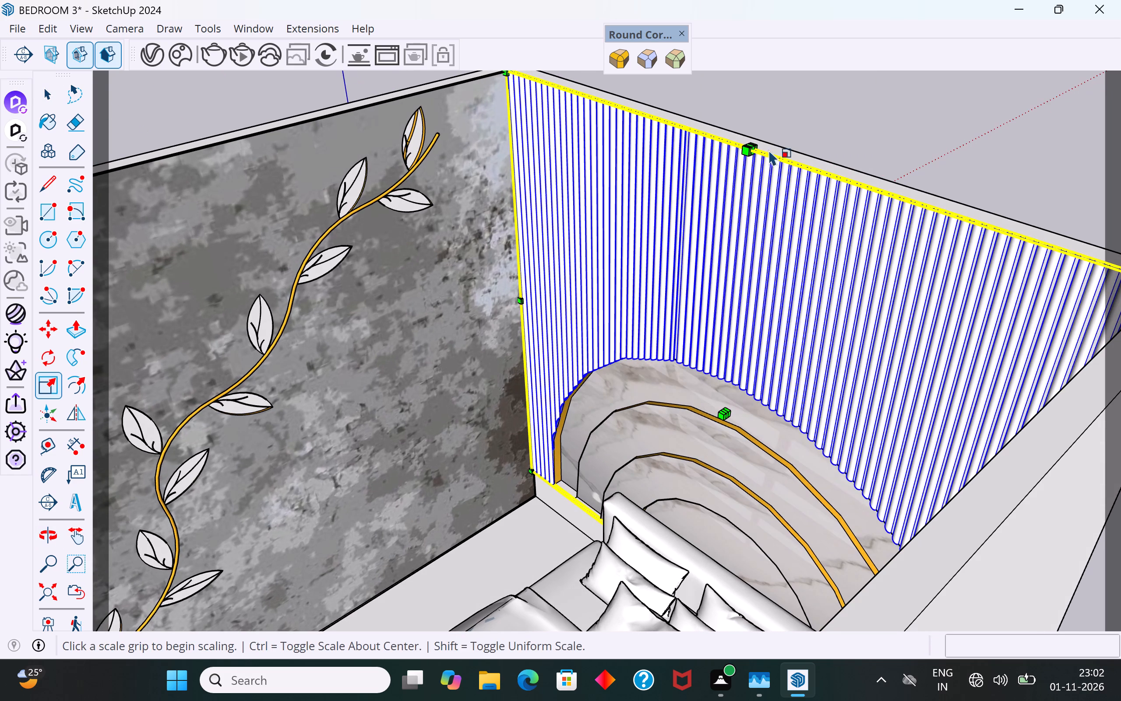
scroll(755, 149, up, 6)
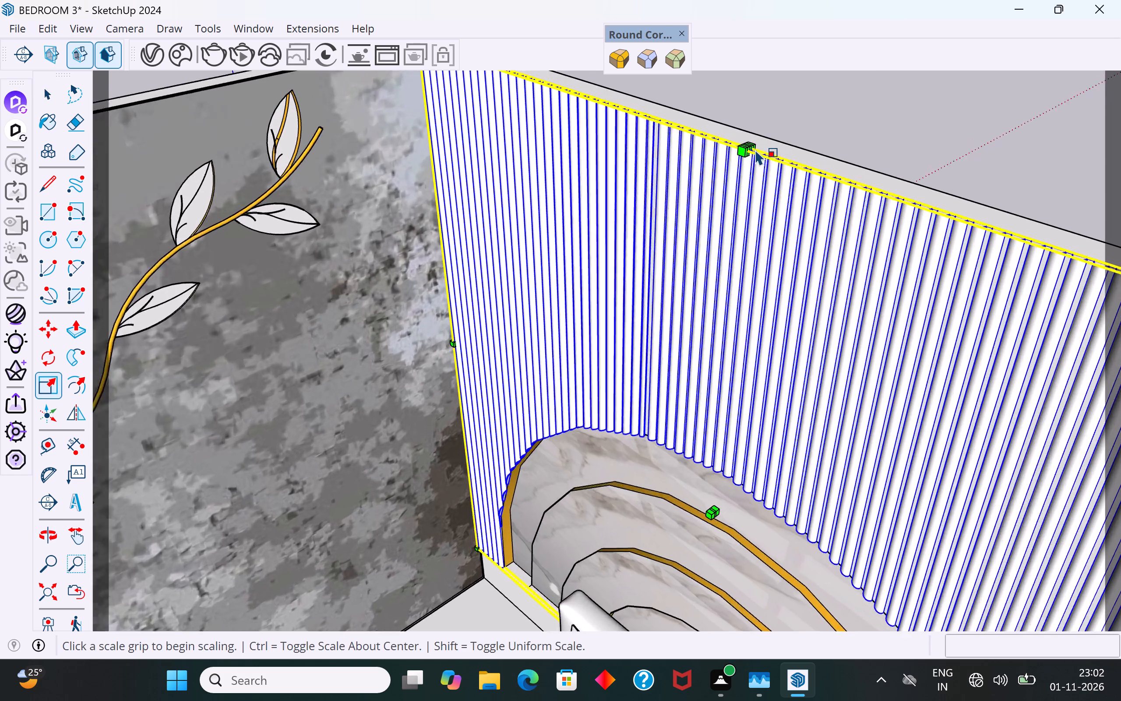
scroll(755, 149, up, 10)
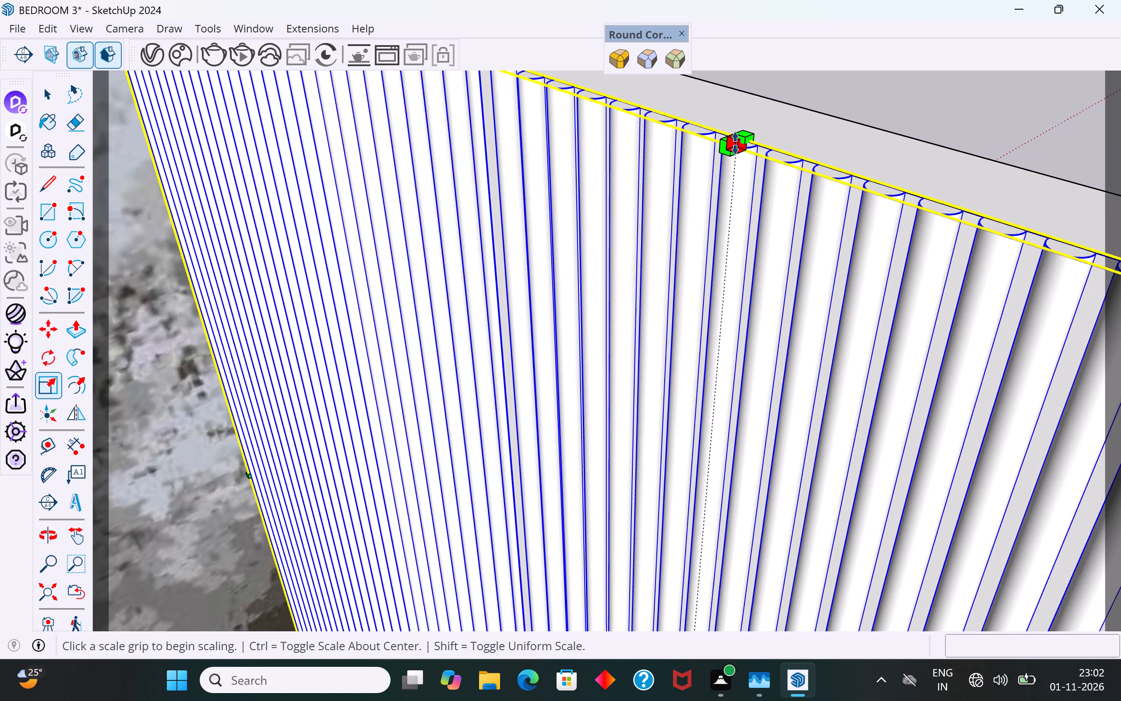
scroll(739, 143, up, 9)
click(735, 145)
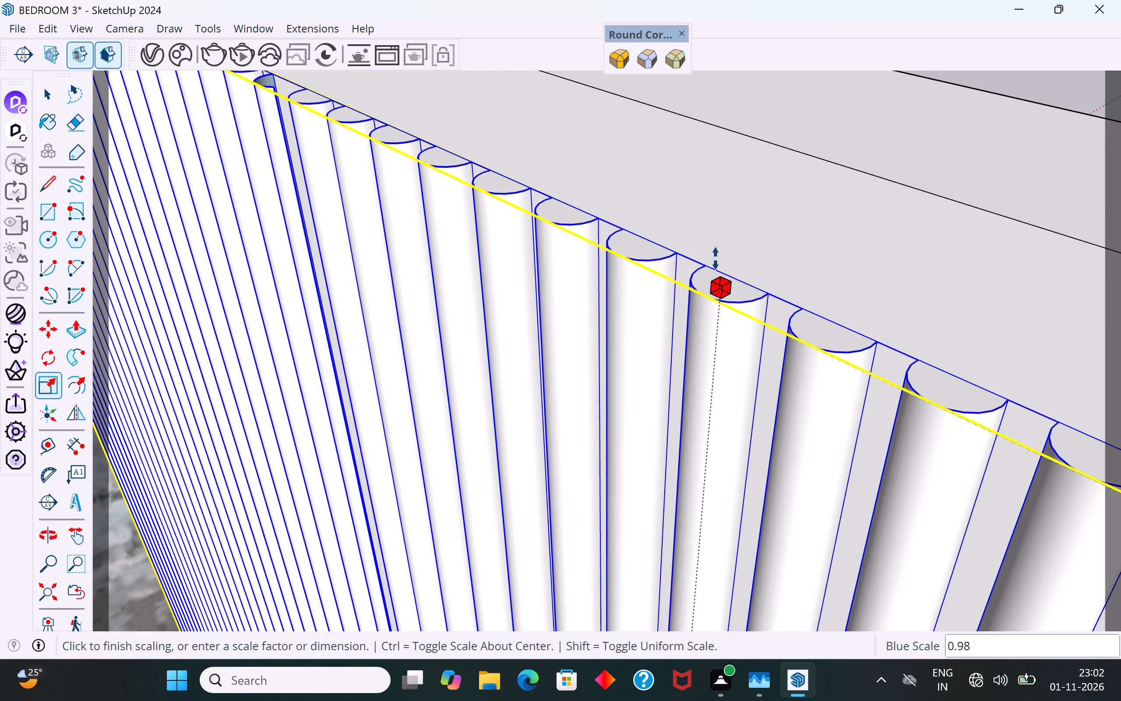
click(716, 258)
scroll(871, 319, down, 19)
middle_drag(842, 347, 1047, 313)
scroll(736, 354, down, 3)
click(53, 96)
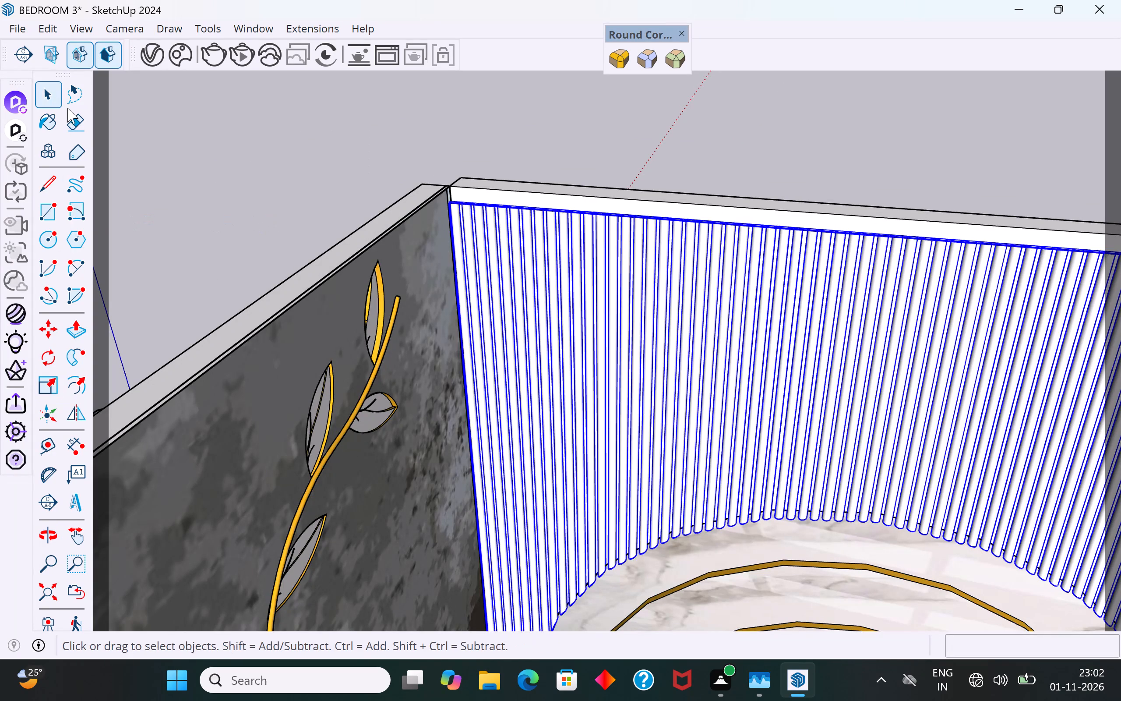
click(254, 155)
Draw a 10' horizontal line across the back wall face along the slats' top edge, from one side wall to the other.
click(540, 202)
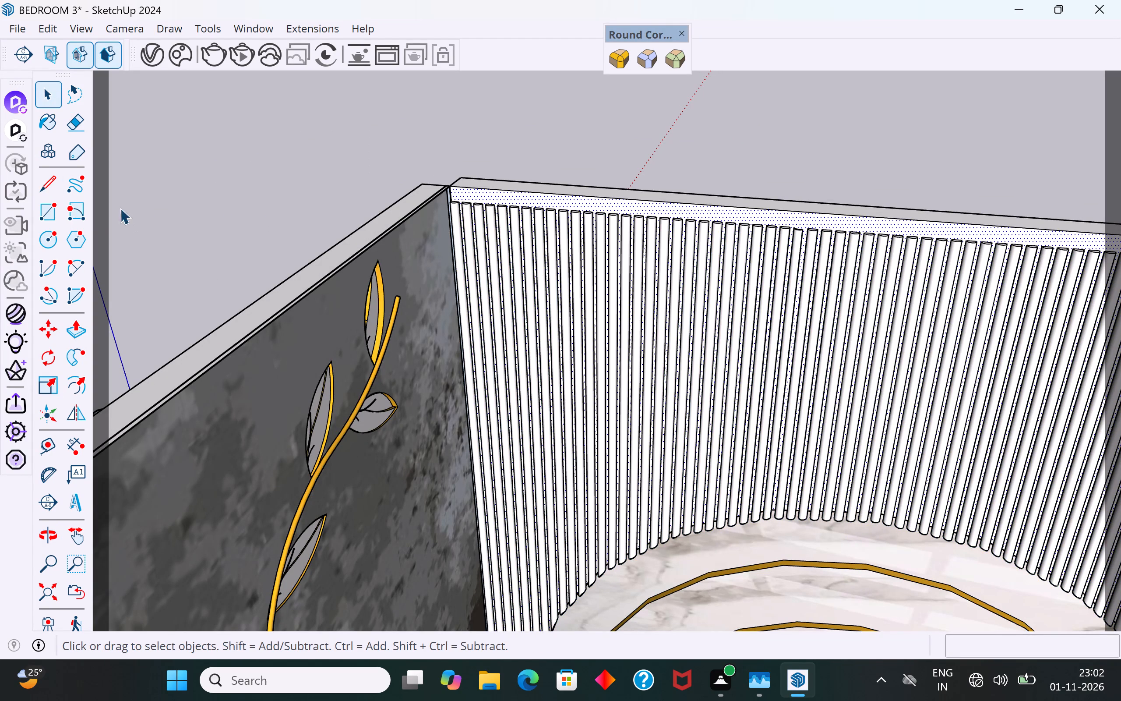
click(45, 188)
scroll(425, 202, up, 11)
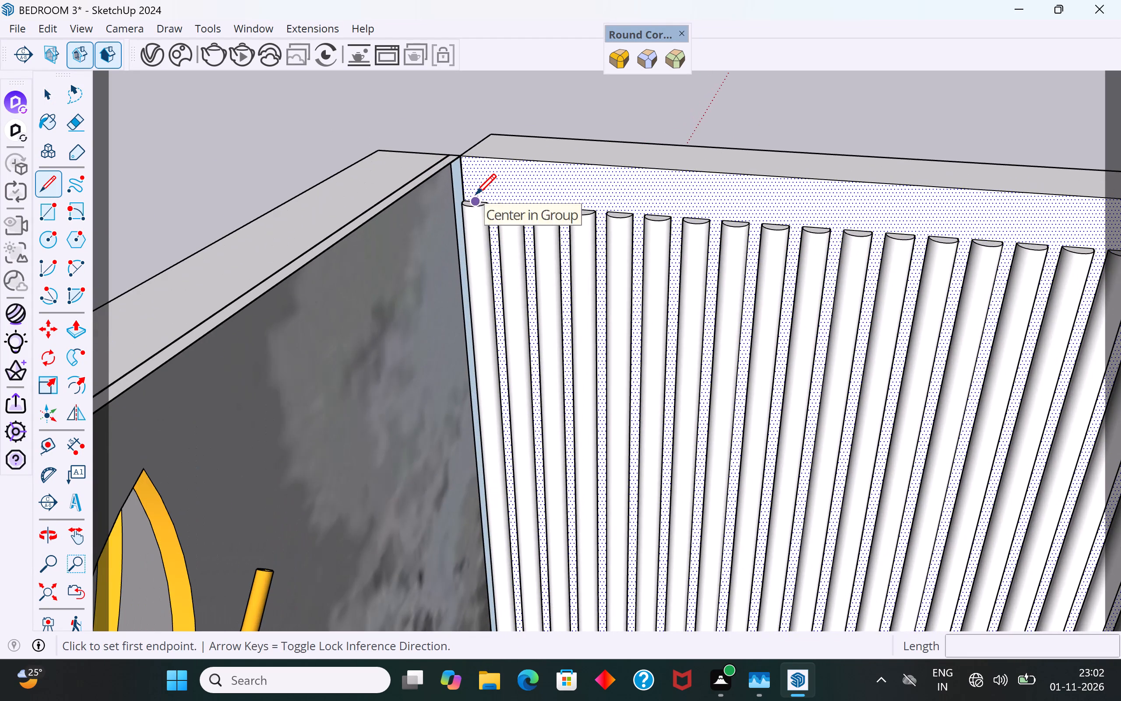
scroll(465, 197, up, 10)
click(465, 197)
scroll(465, 197, down, 5)
scroll(486, 202, down, 20)
scroll(486, 202, down, 5)
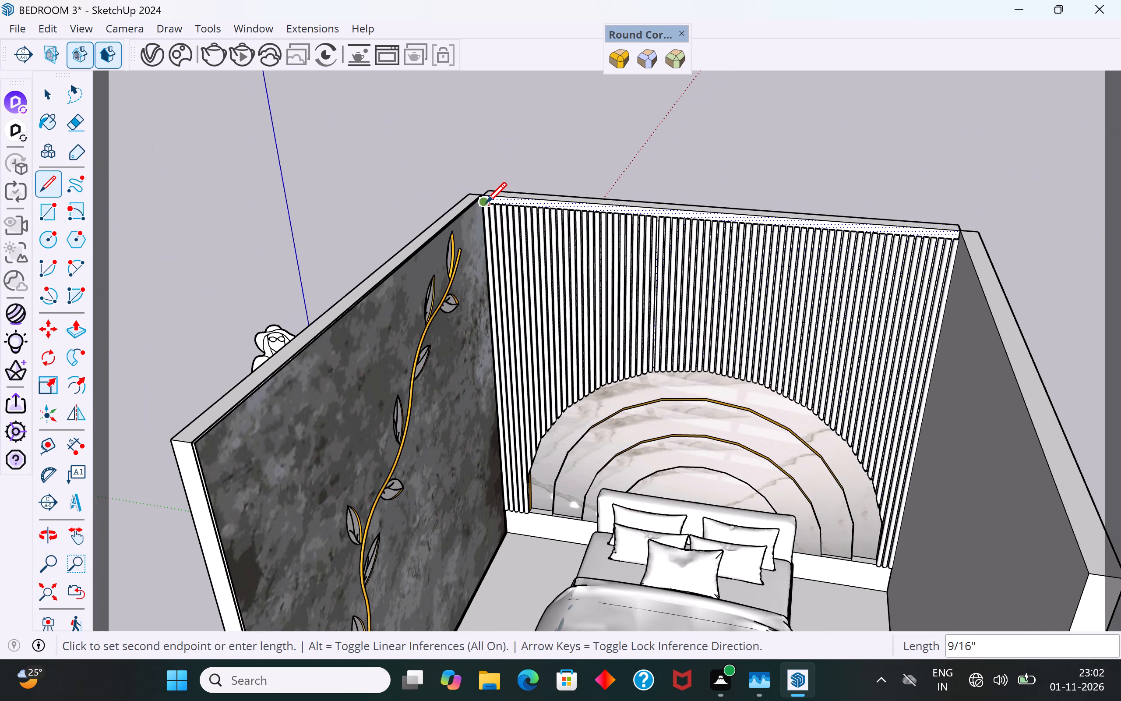
scroll(964, 247, up, 14)
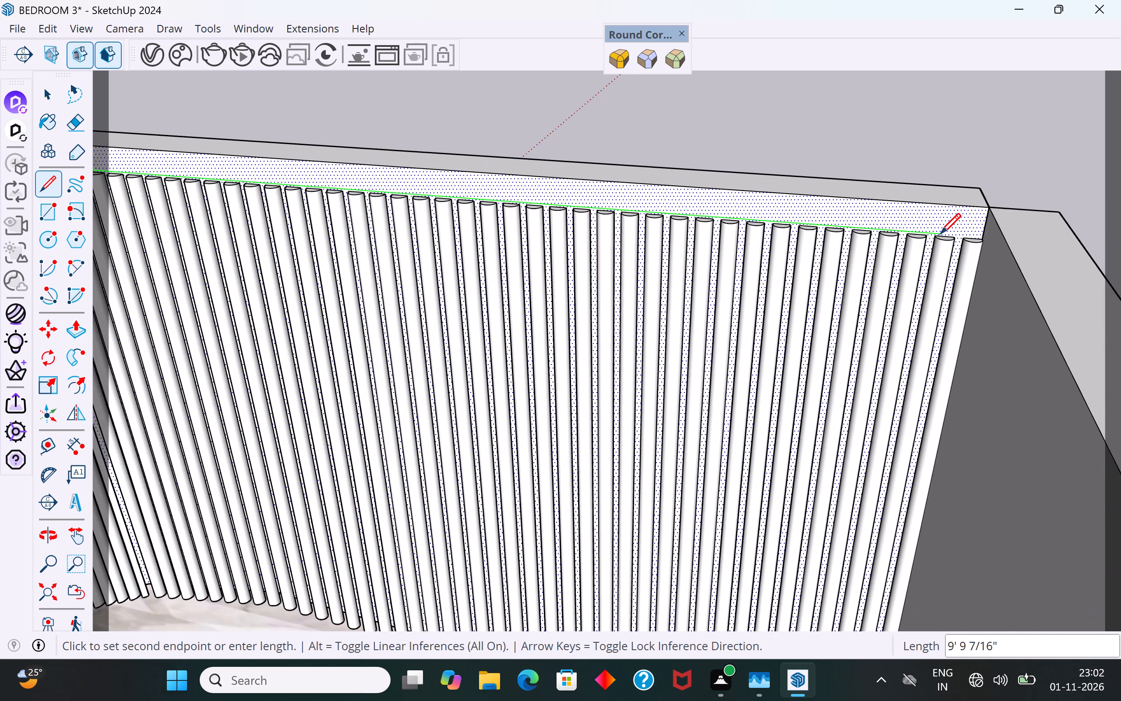
click(982, 232)
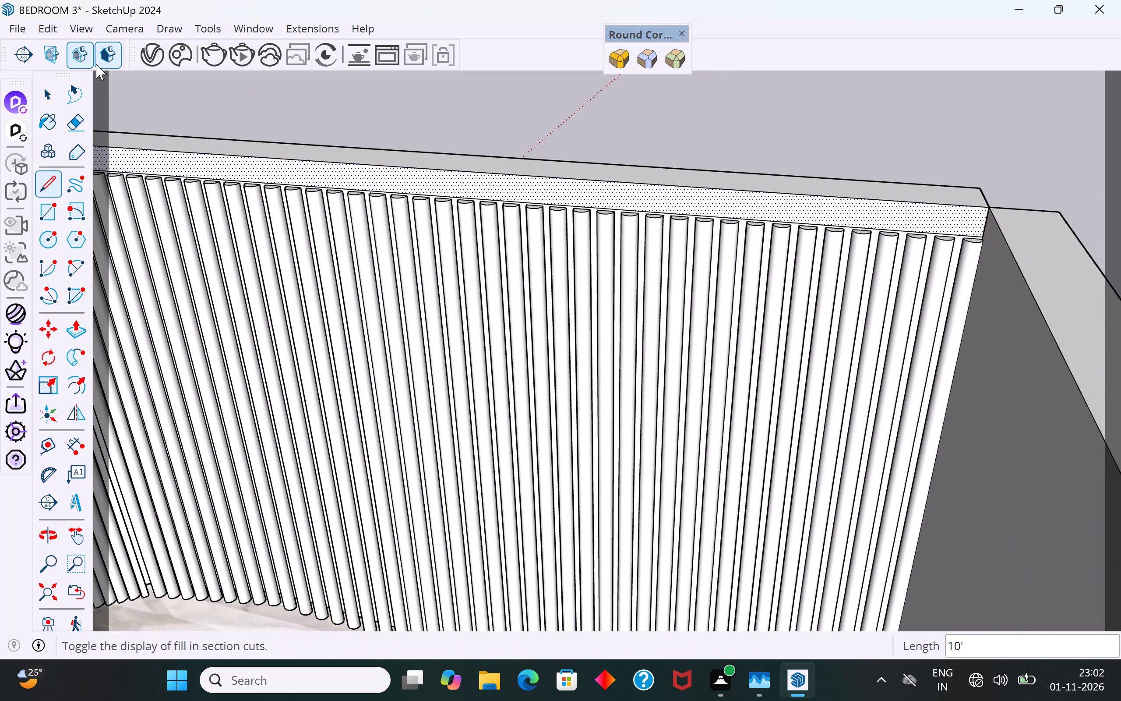
click(44, 96)
click(297, 97)
Push/Pull the plain strip above the slats about 11/16" out from the back wall.
click(372, 174)
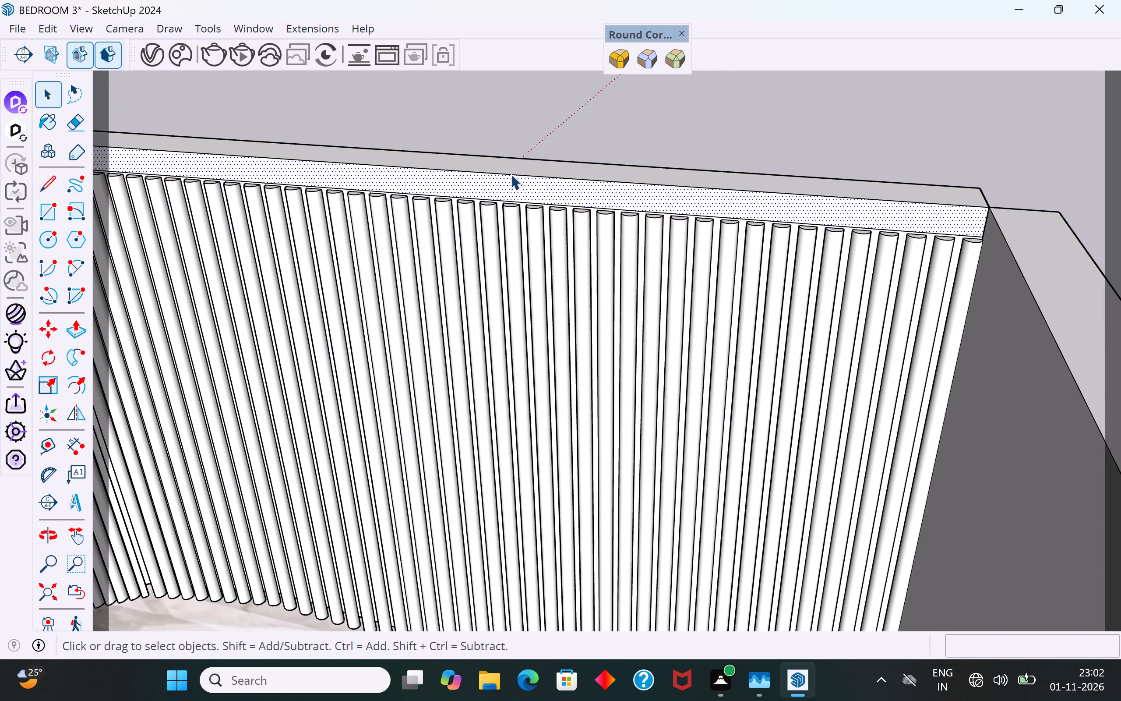
scroll(511, 174, down, 2)
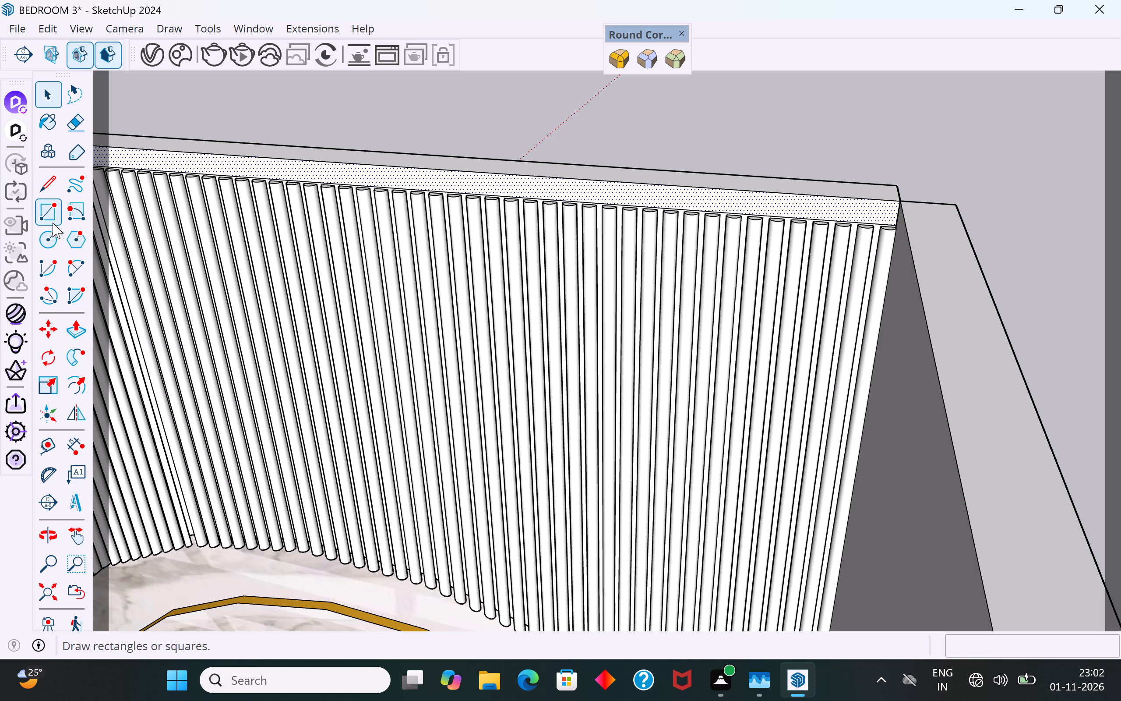
click(76, 330)
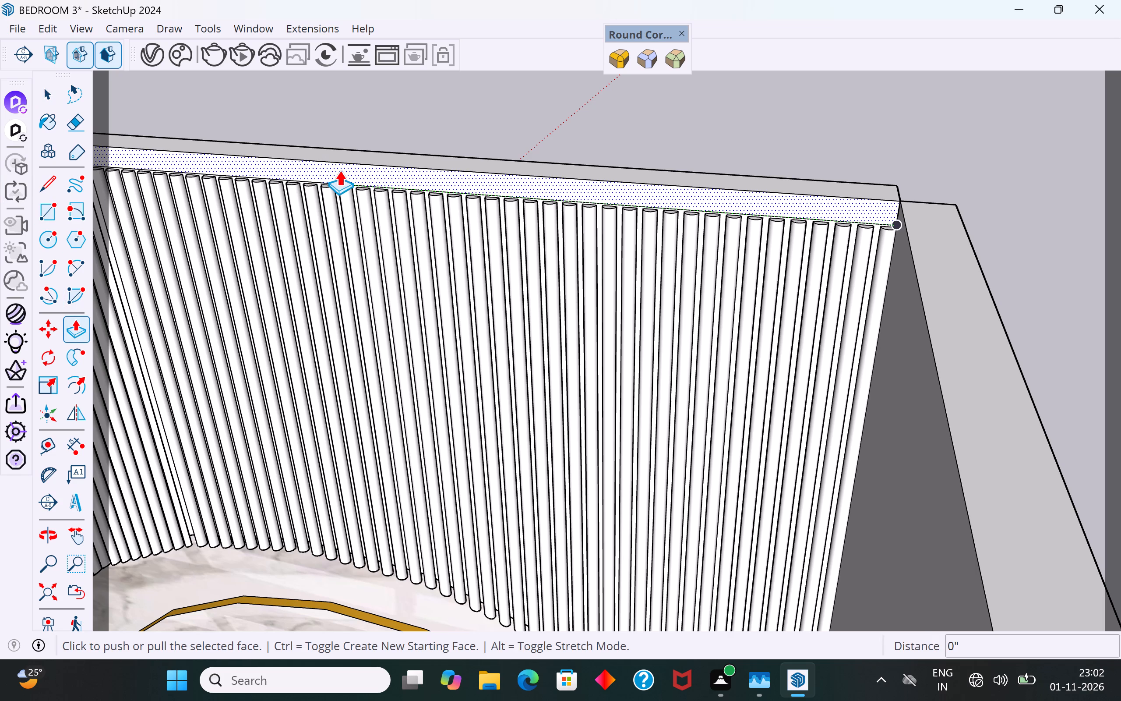
click(339, 170)
scroll(341, 188, up, 7)
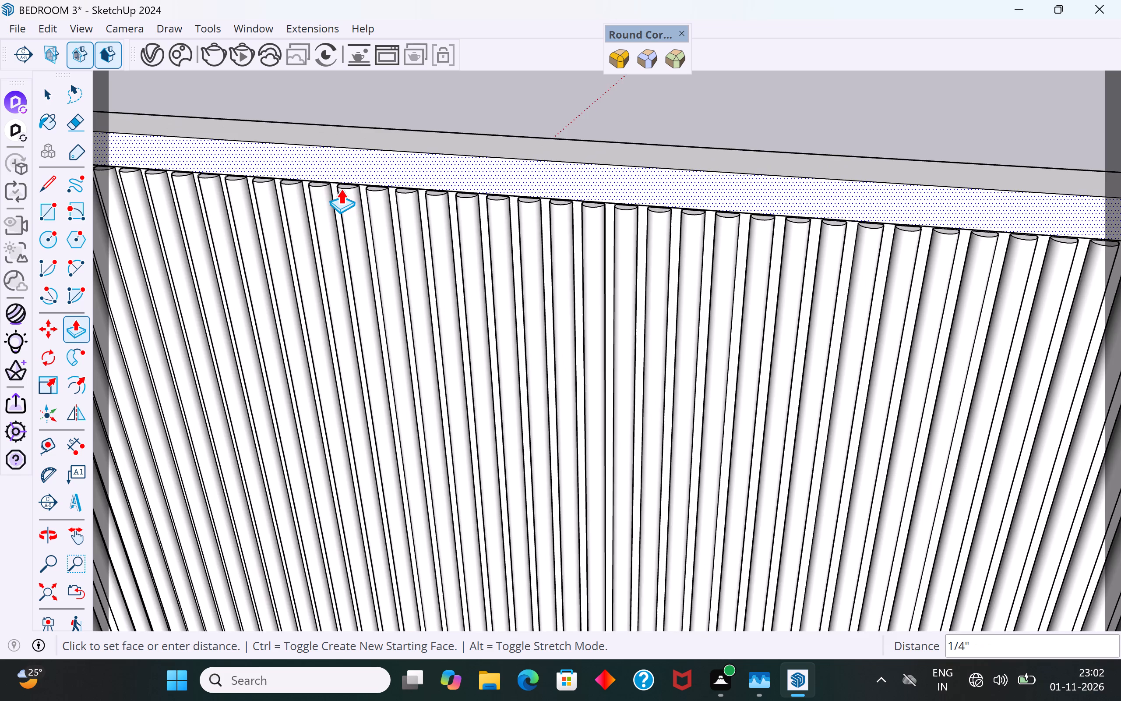
scroll(341, 188, up, 7)
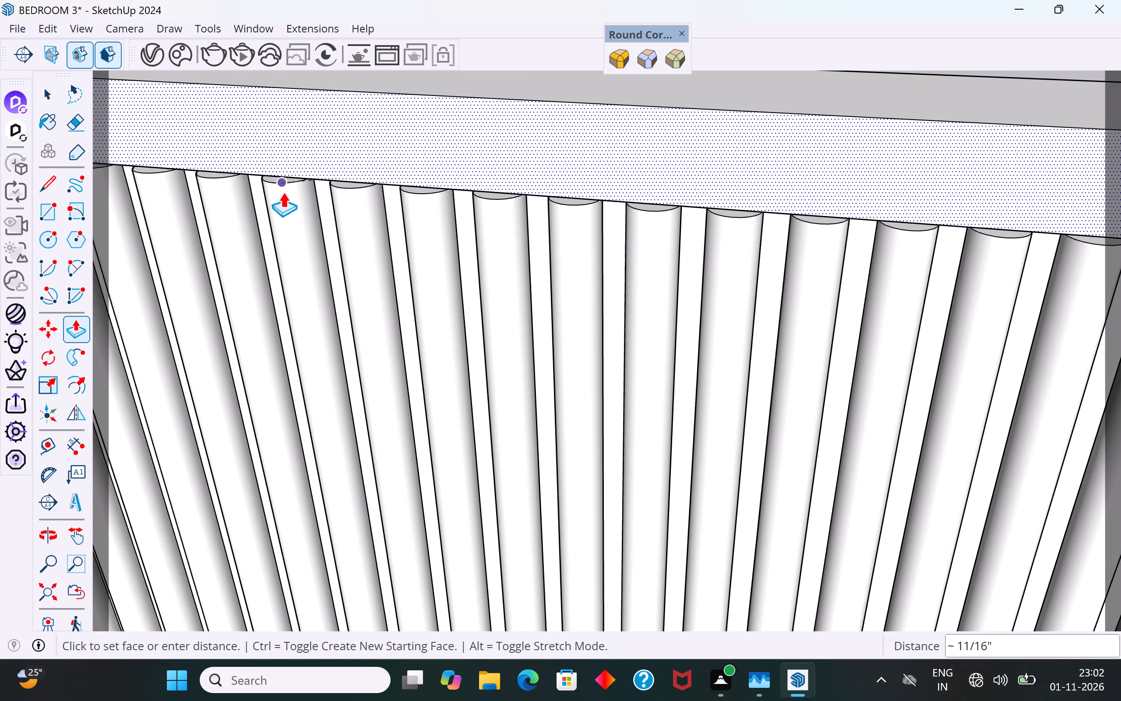
click(277, 230)
click(47, 94)
scroll(391, 333, down, 6)
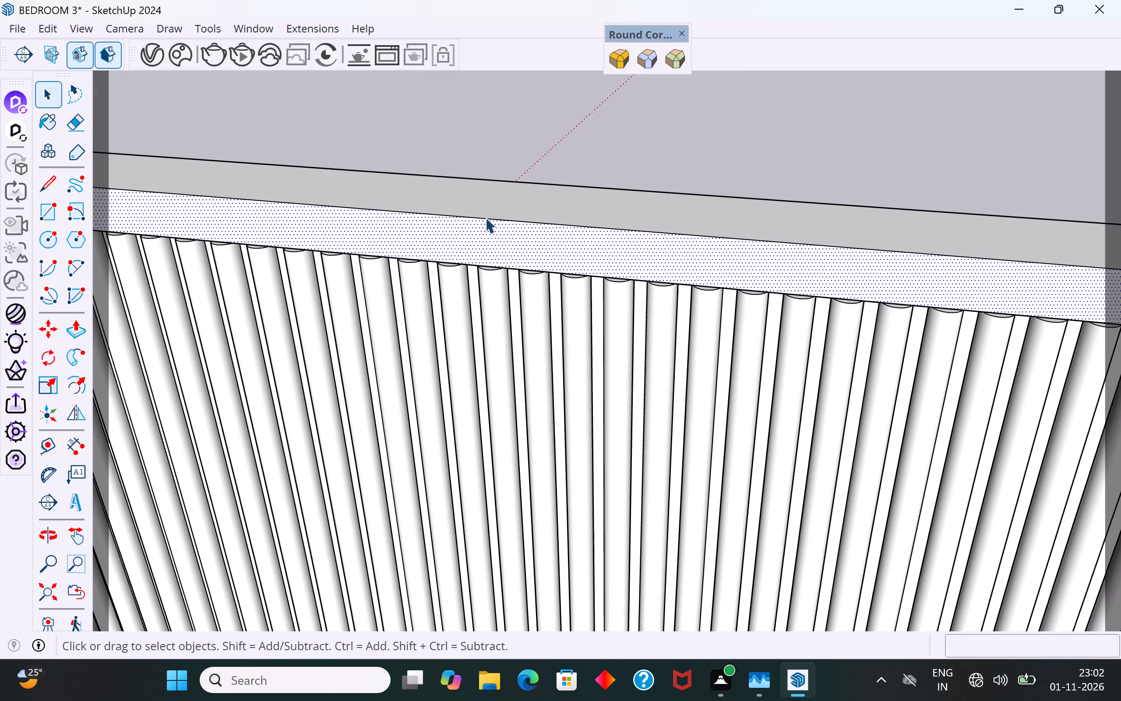
click(532, 148)
Apply the V-Ray Emissive material to the narrow underside face of the protruding strip above the slats and close the Asset Editor.
middle_drag(518, 301, 560, 46)
middle_drag(493, 315, 504, 149)
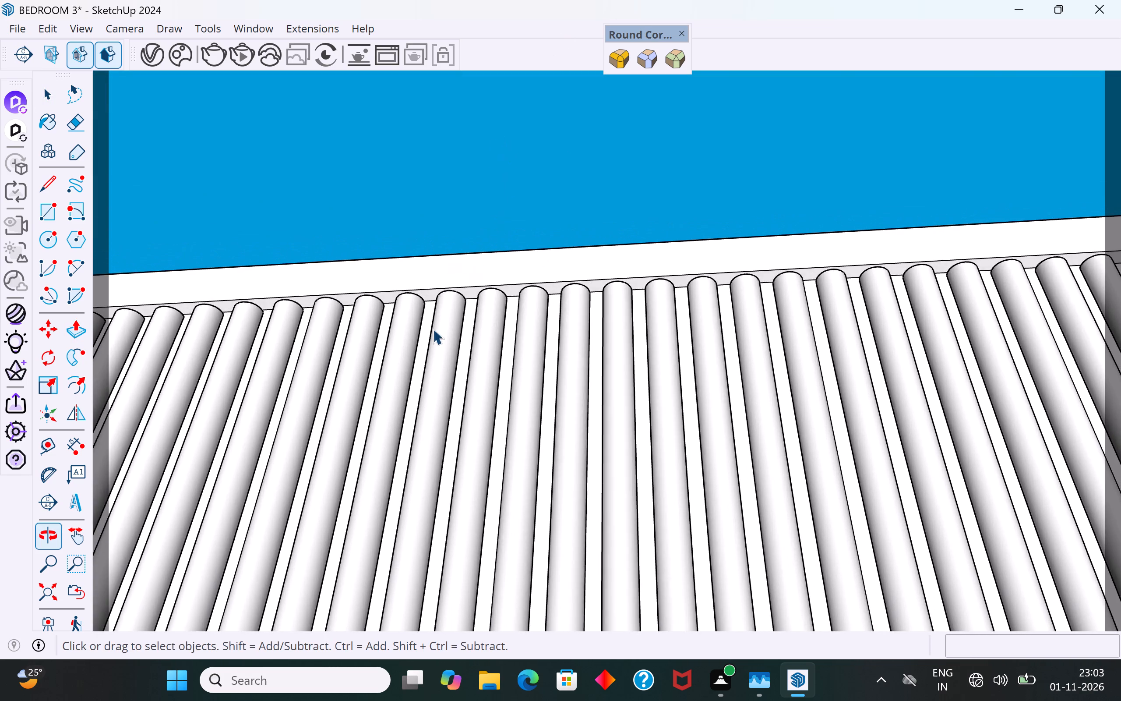
scroll(479, 299, up, 5)
click(472, 289)
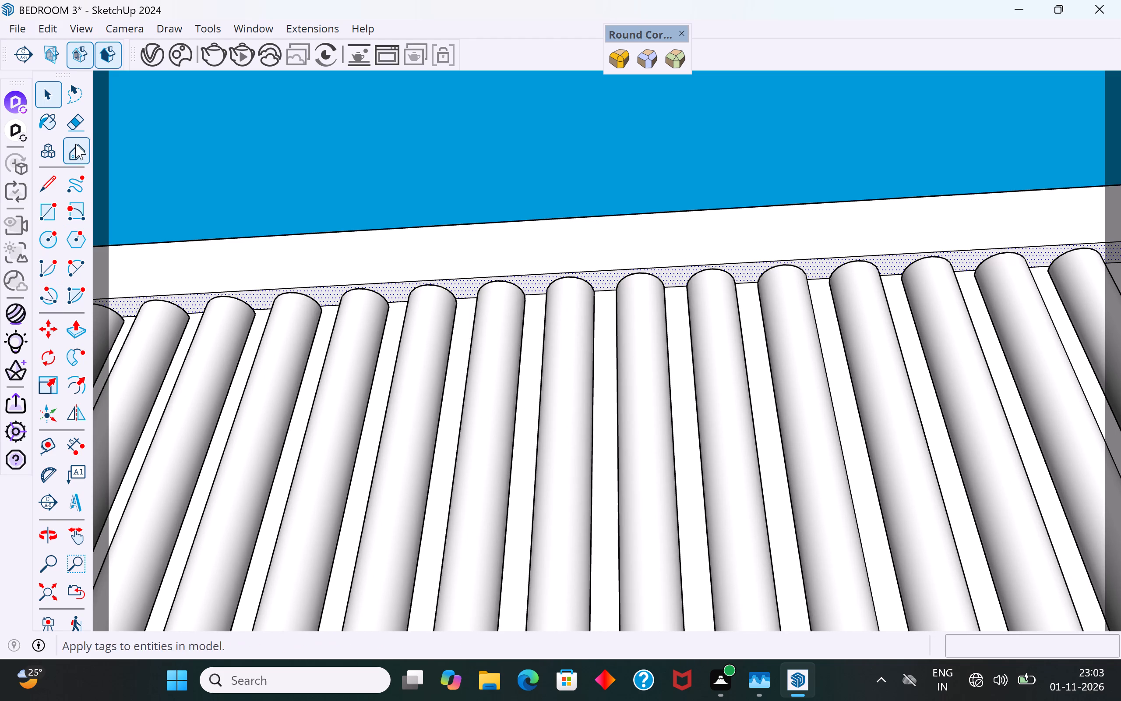
right_click(156, 60)
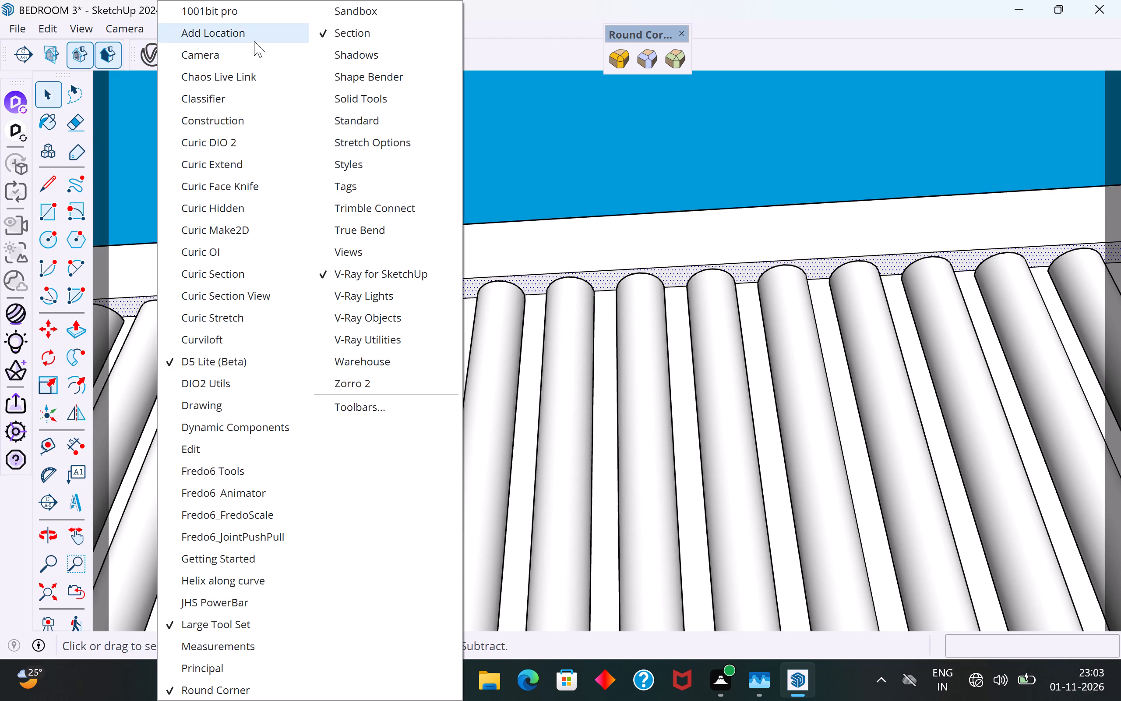
click(582, 120)
click(159, 52)
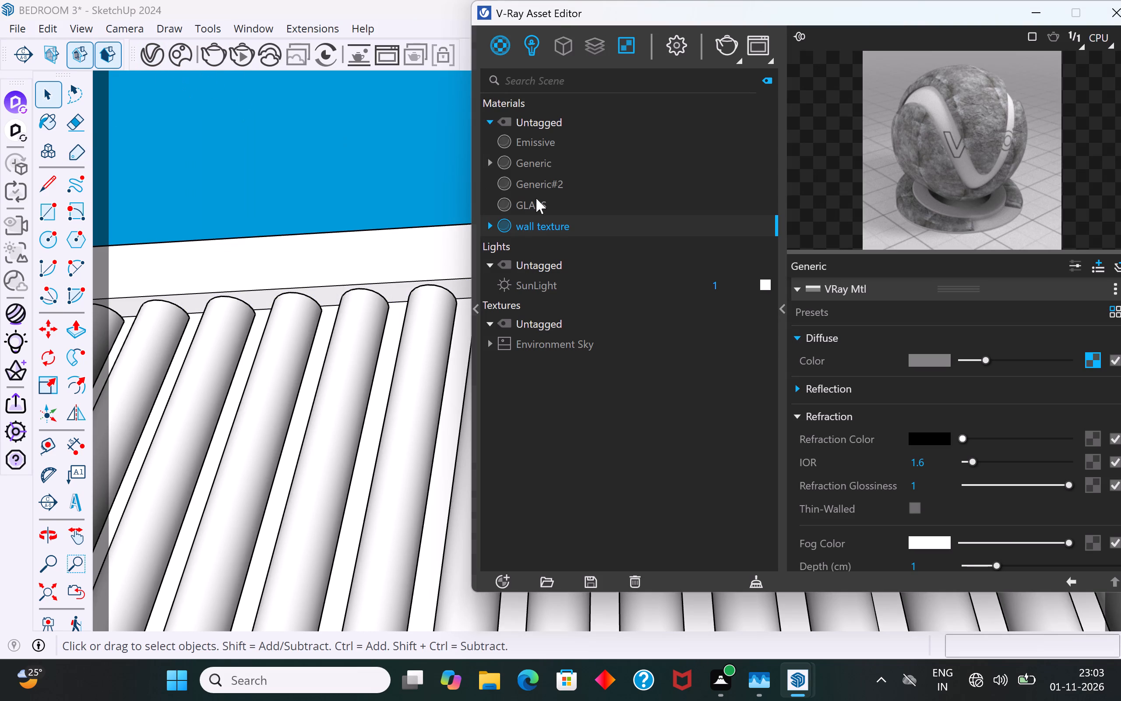
click(566, 133)
right_click(591, 142)
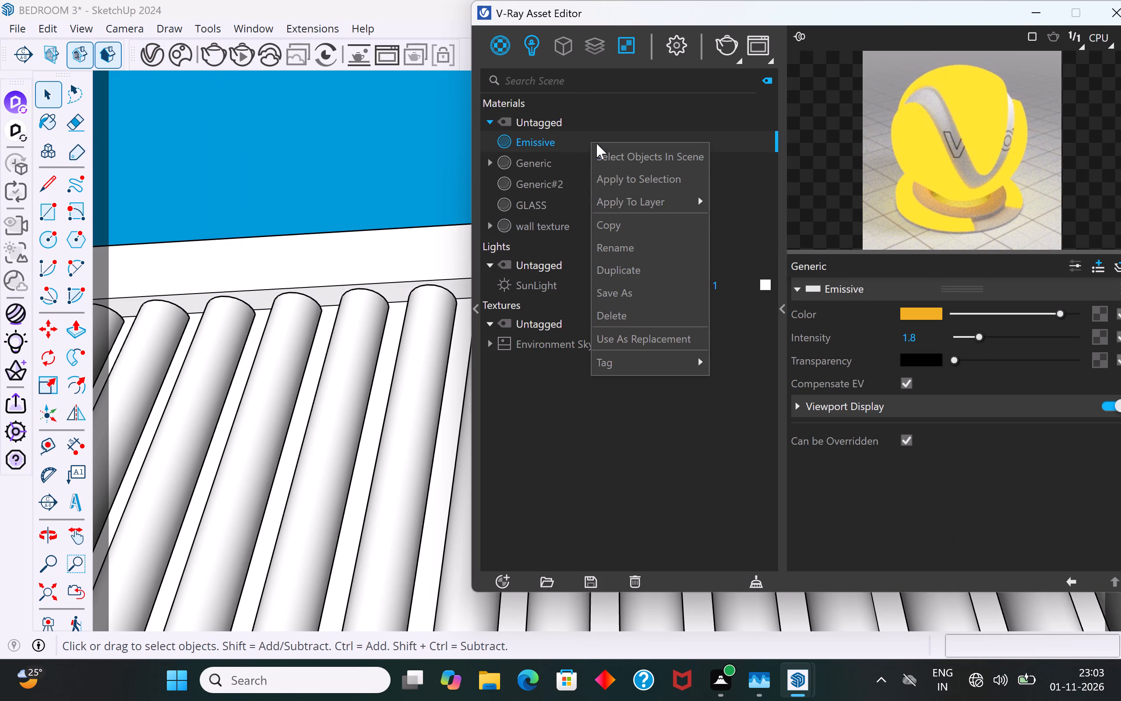
click(632, 179)
click(398, 293)
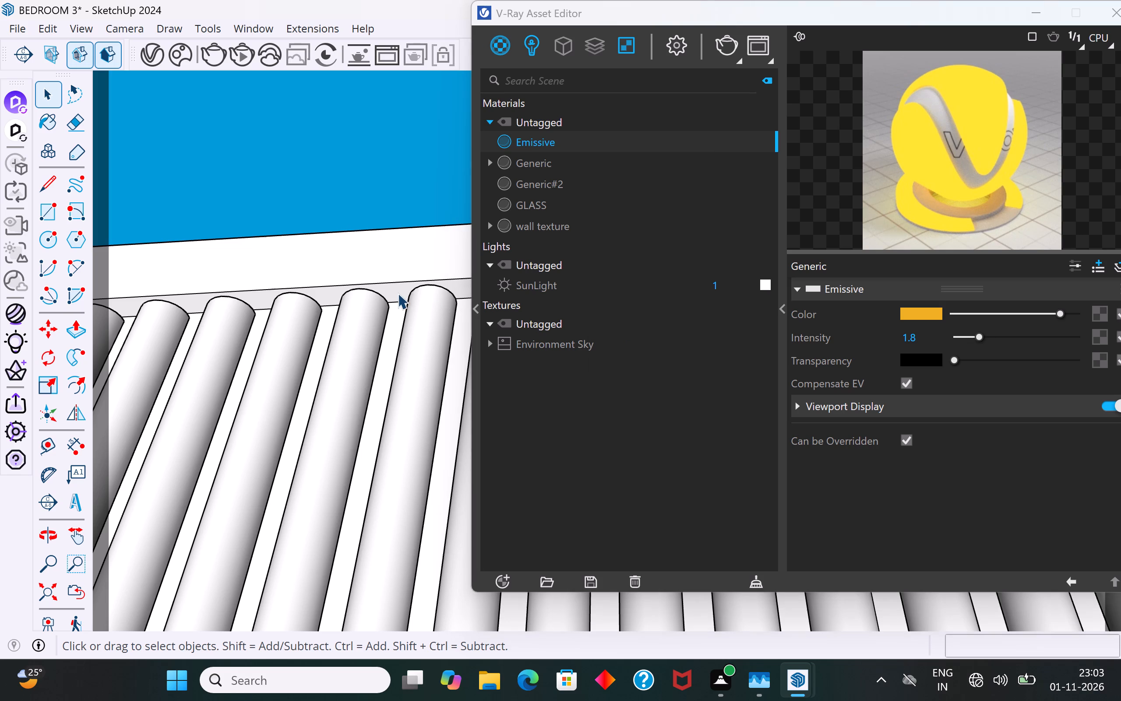
right_click(588, 141)
click(637, 178)
click(404, 197)
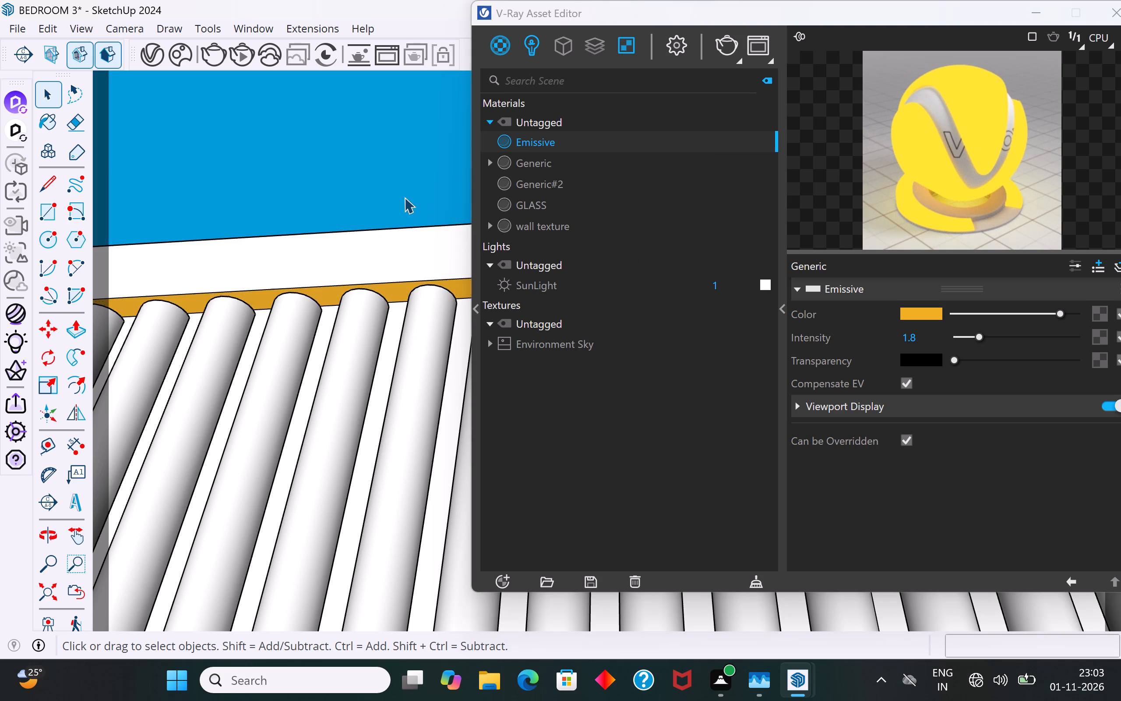
drag(999, 18, 879, 22)
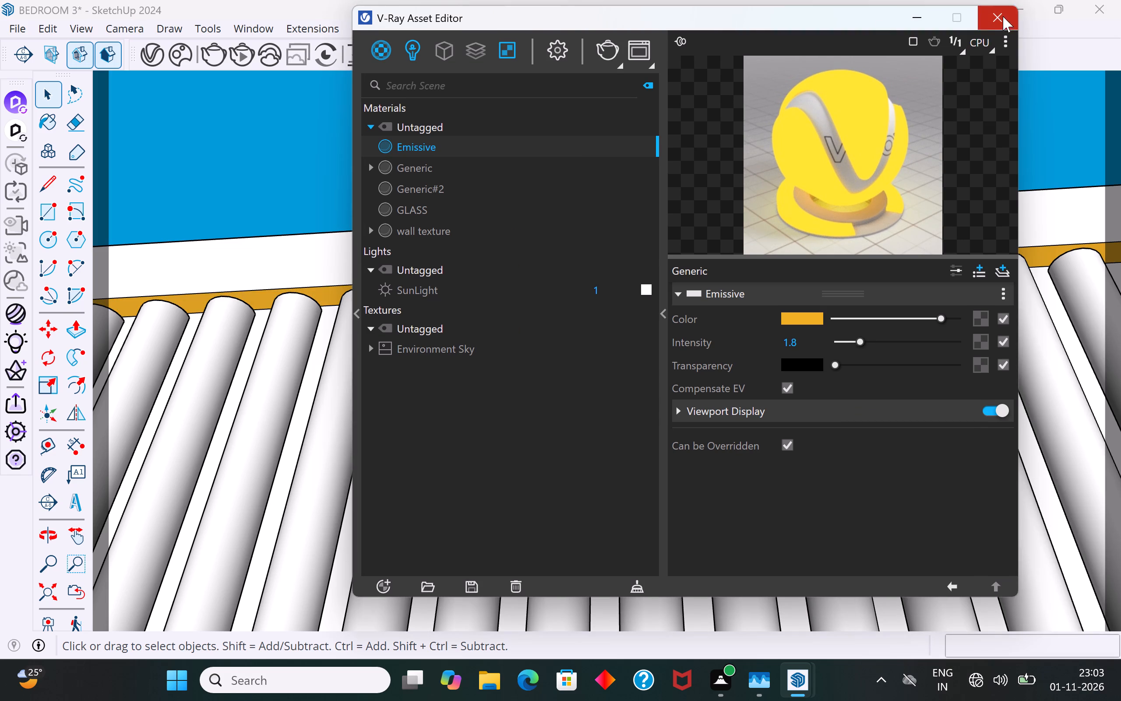
click(1003, 16)
click(665, 161)
Examine the whole bedroom and the strip above the slatted back wall from several angles.
scroll(665, 161, down, 11)
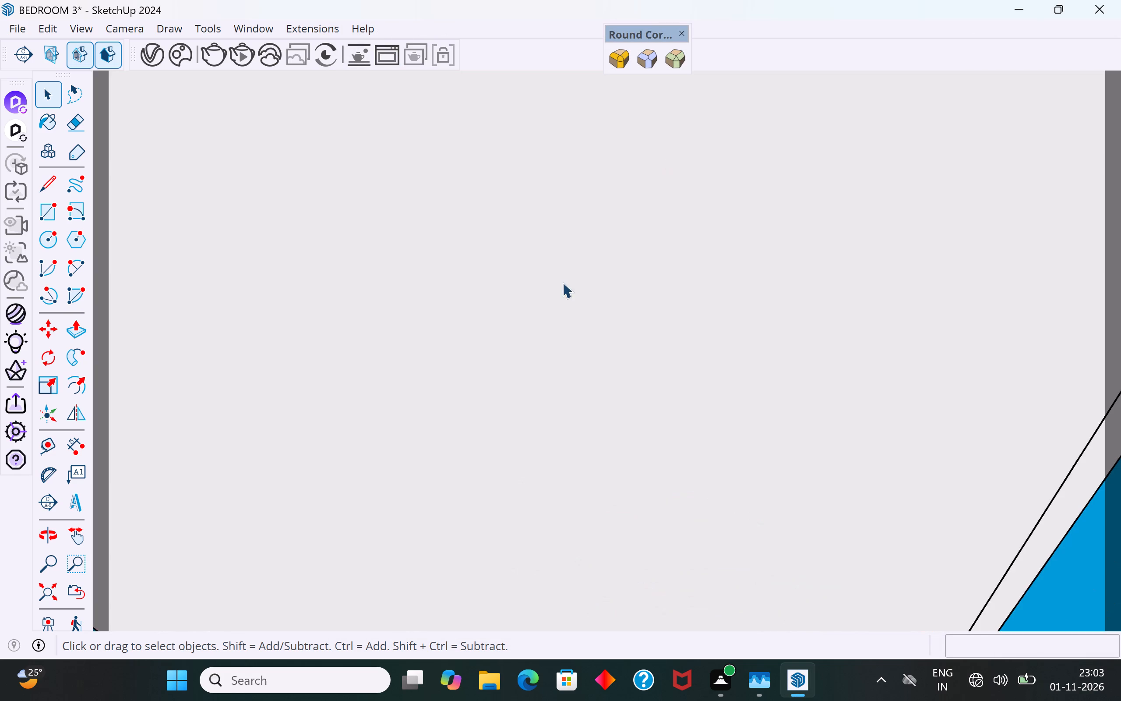
scroll(552, 349, down, 11)
middle_drag(552, 371, 563, 595)
middle_drag(479, 326, 455, 433)
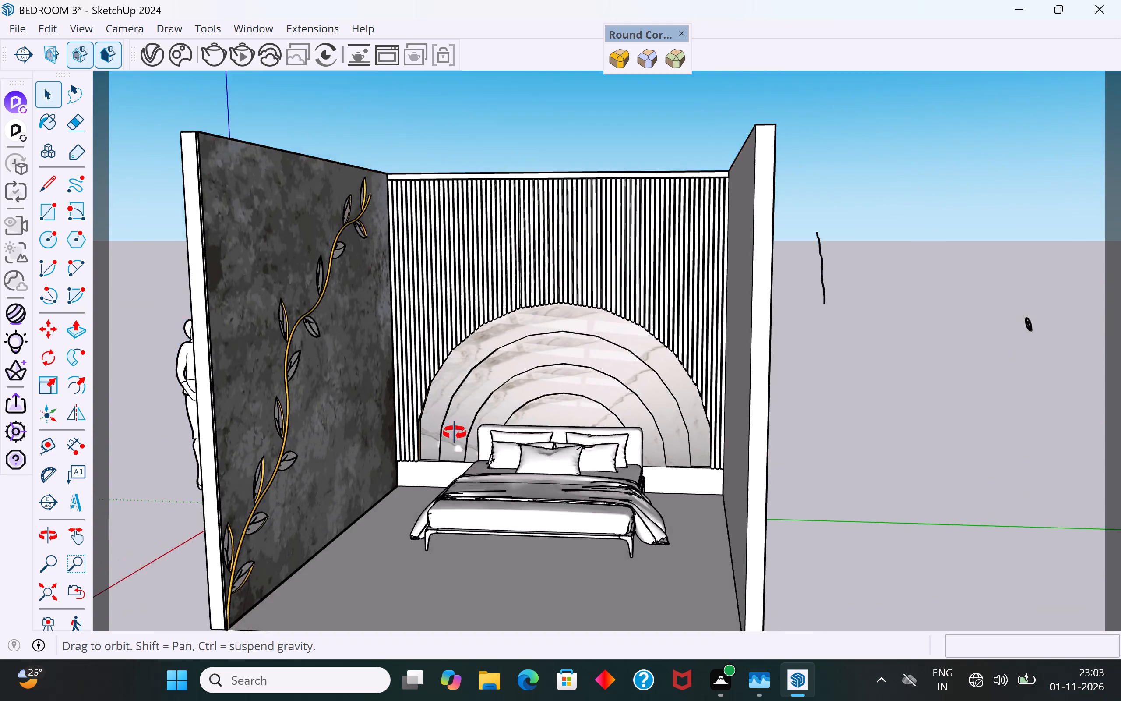
middle_drag(455, 433, 454, 512)
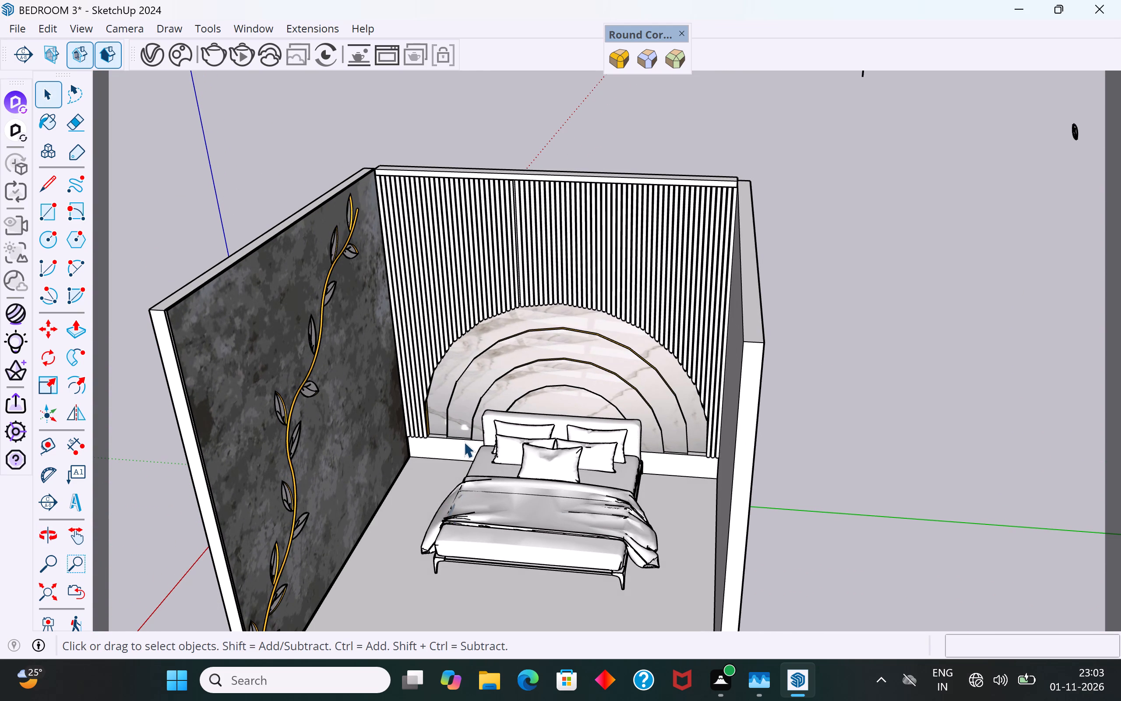
middle_drag(529, 396, 538, 310)
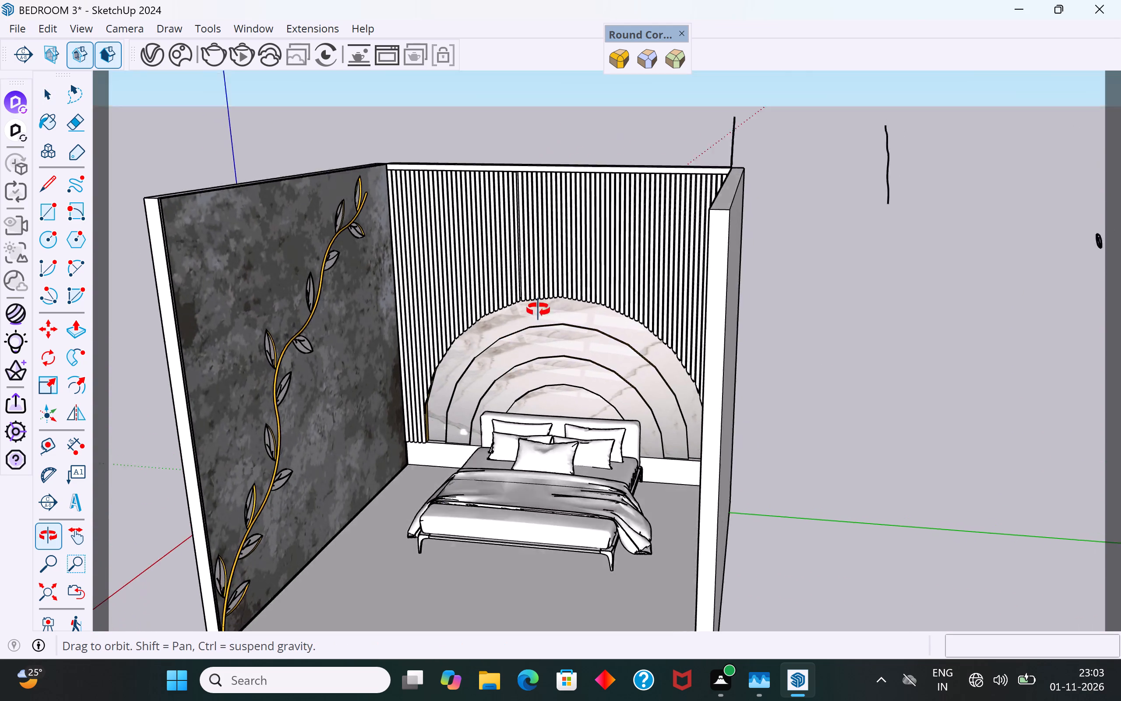
Run a V-Ray test render of the roofless bedroom from a raised front view, and close the frame buffer.
middle_drag(538, 310, 569, 286)
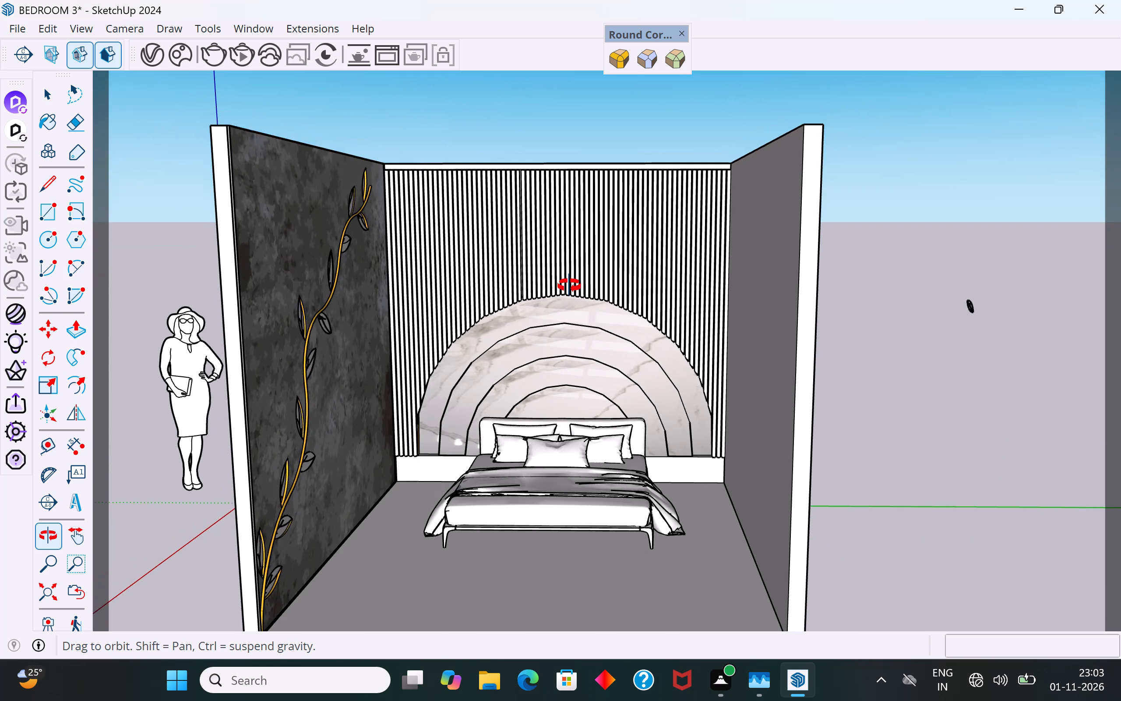
middle_drag(569, 286, 532, 366)
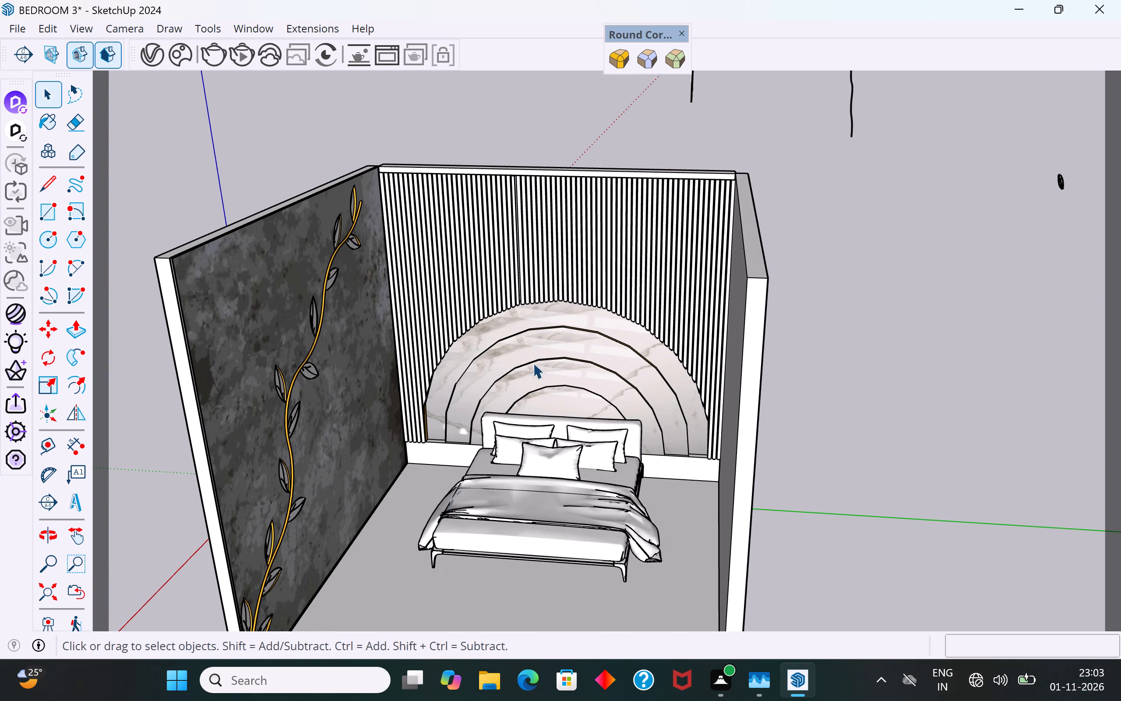
click(209, 55)
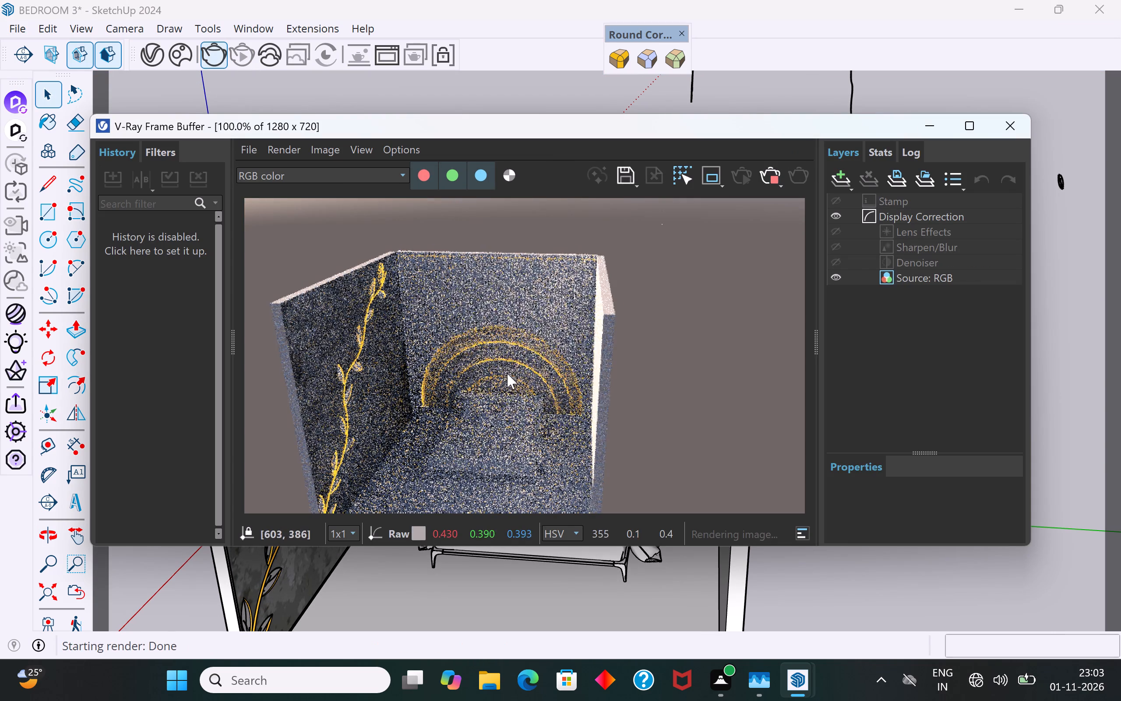
middle_drag(481, 383, 465, 332)
scroll(515, 451, down, 1)
middle_drag(515, 423, 514, 382)
click(1004, 124)
Copy the floor slab about 10' straight up to the top of the walls as the room's ceiling.
middle_drag(524, 427, 522, 317)
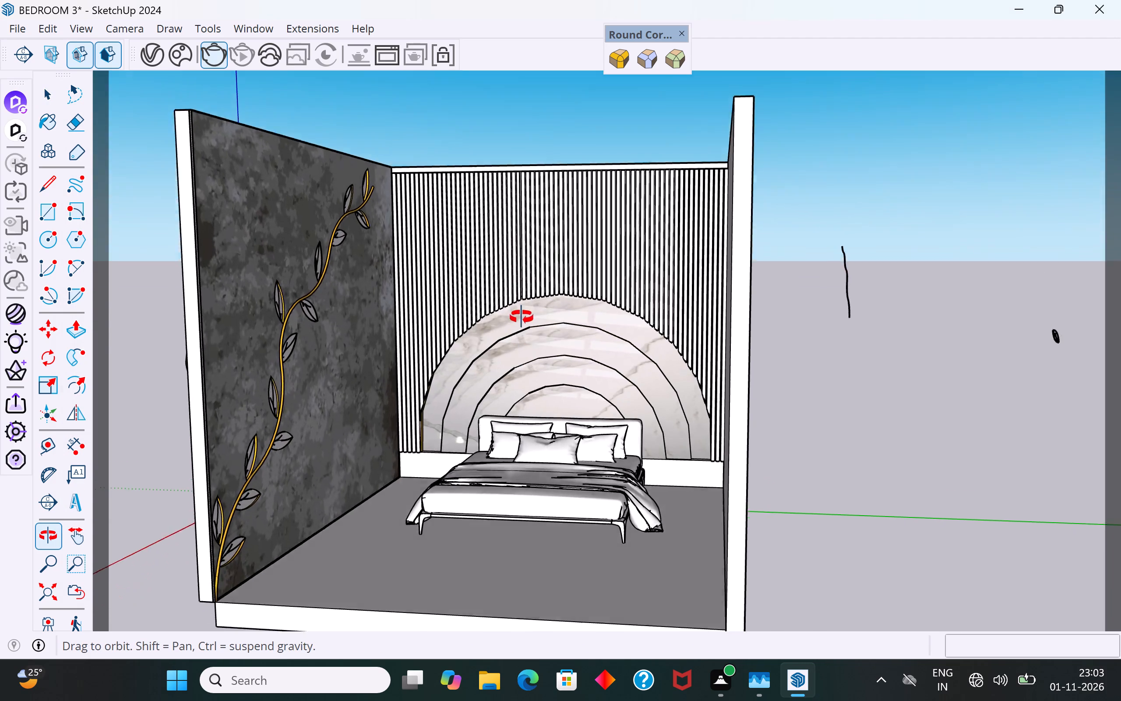
middle_drag(522, 317, 569, 326)
scroll(550, 355, up, 1)
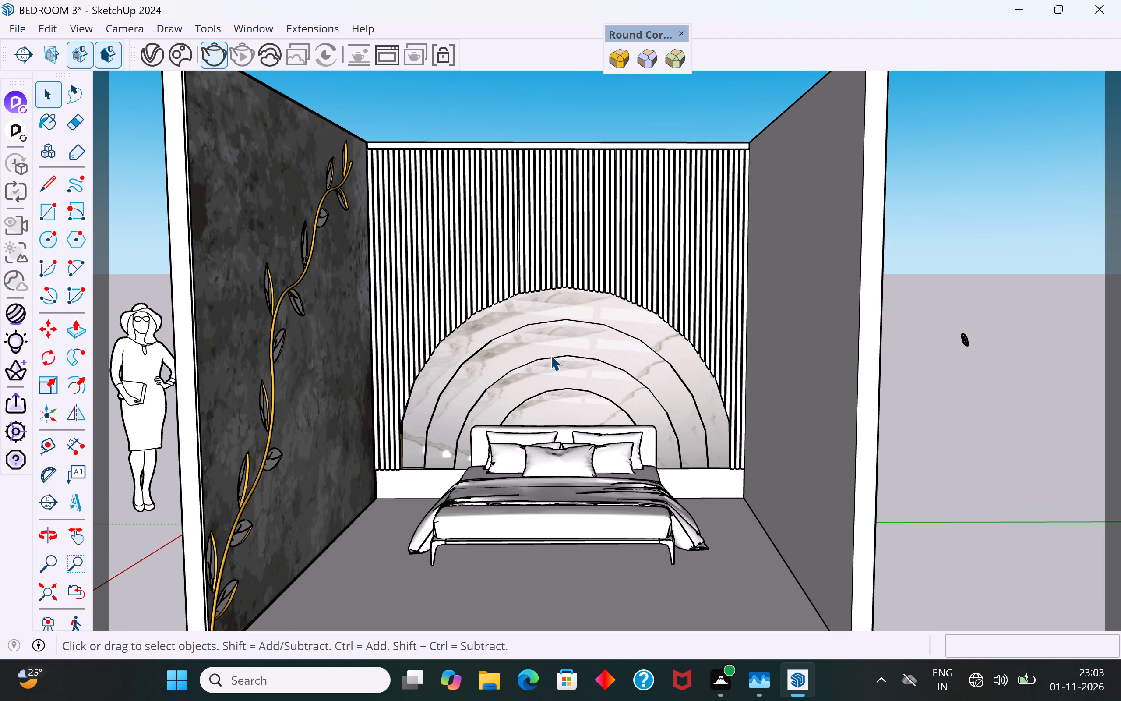
scroll(550, 355, down, 1)
scroll(596, 437, down, 3)
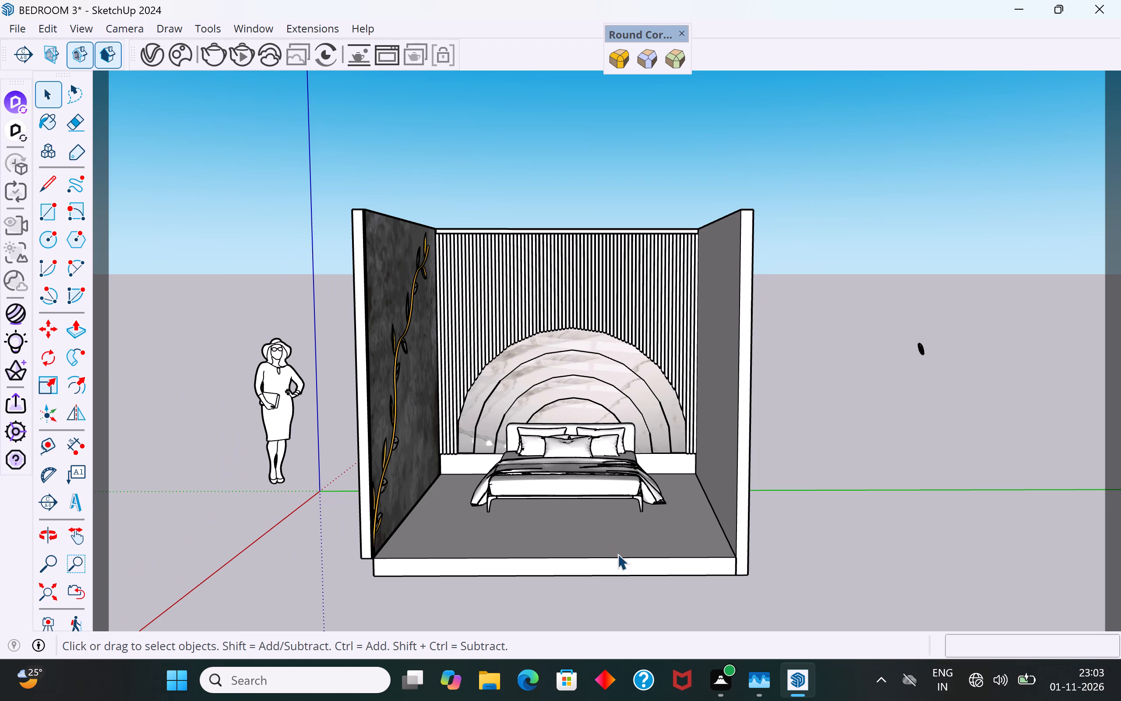
click(619, 568)
key(m)
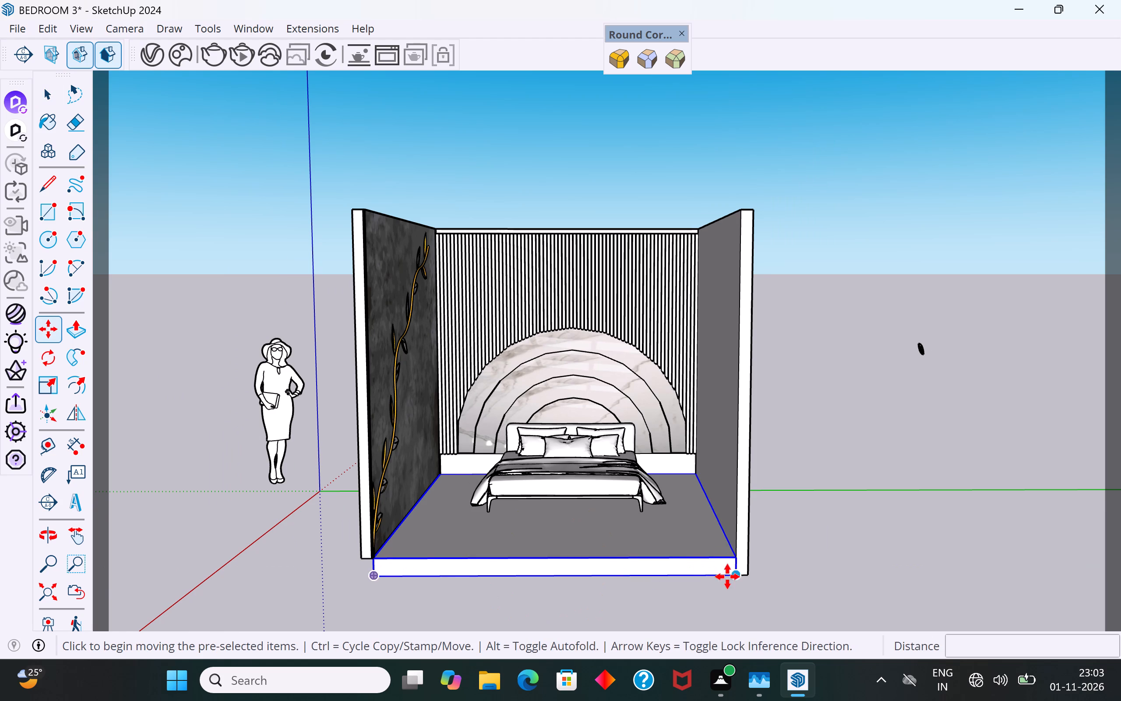
ctrl+click(735, 577)
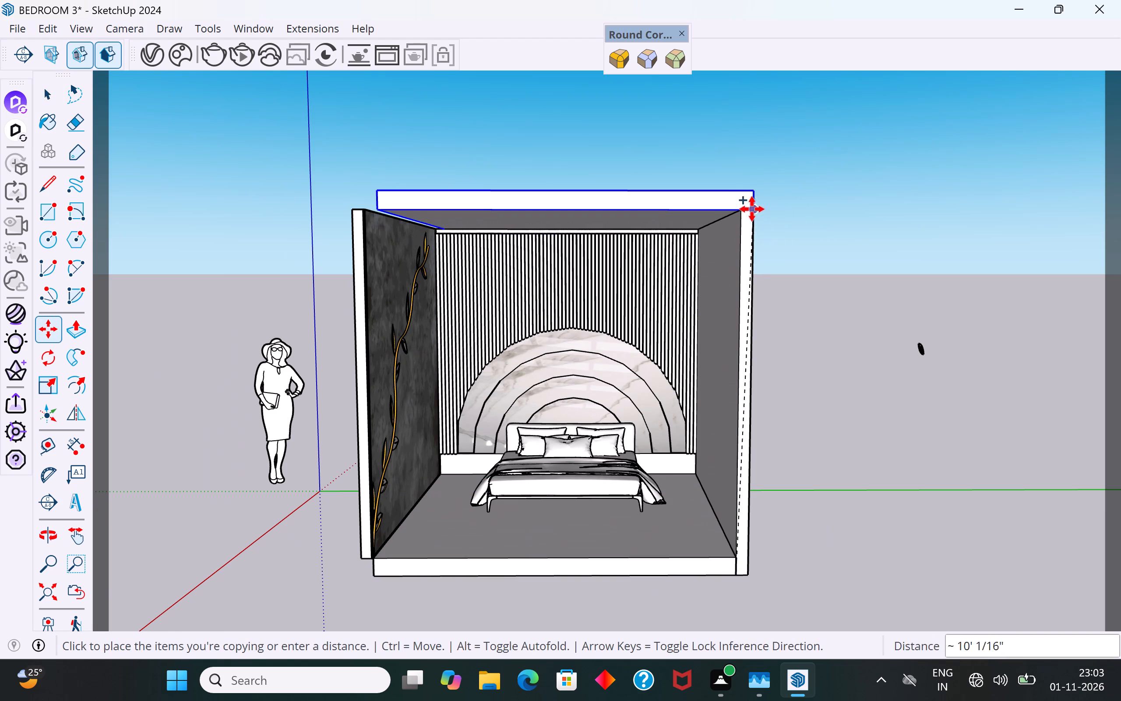
click(745, 206)
Examine the ceiling slab and the enclosed bedroom from outside and inside.
middle_drag(725, 359, 164, 519)
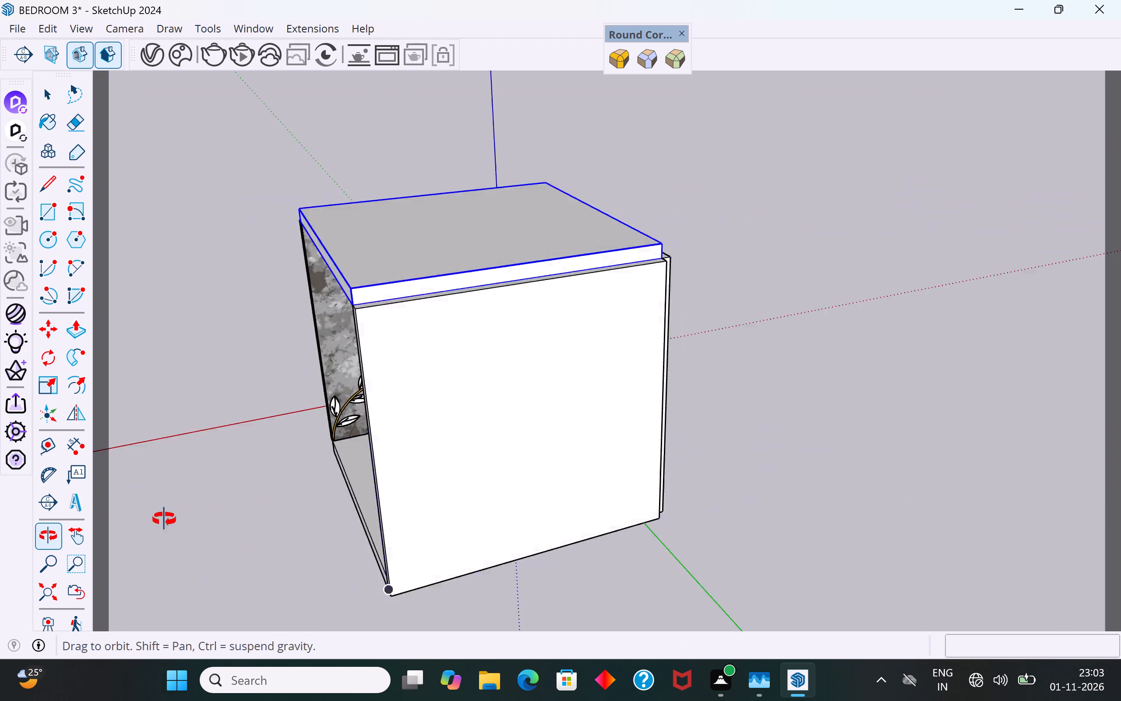
middle_drag(164, 519, 148, 524)
scroll(652, 344, up, 4)
middle_drag(602, 351, 1120, 185)
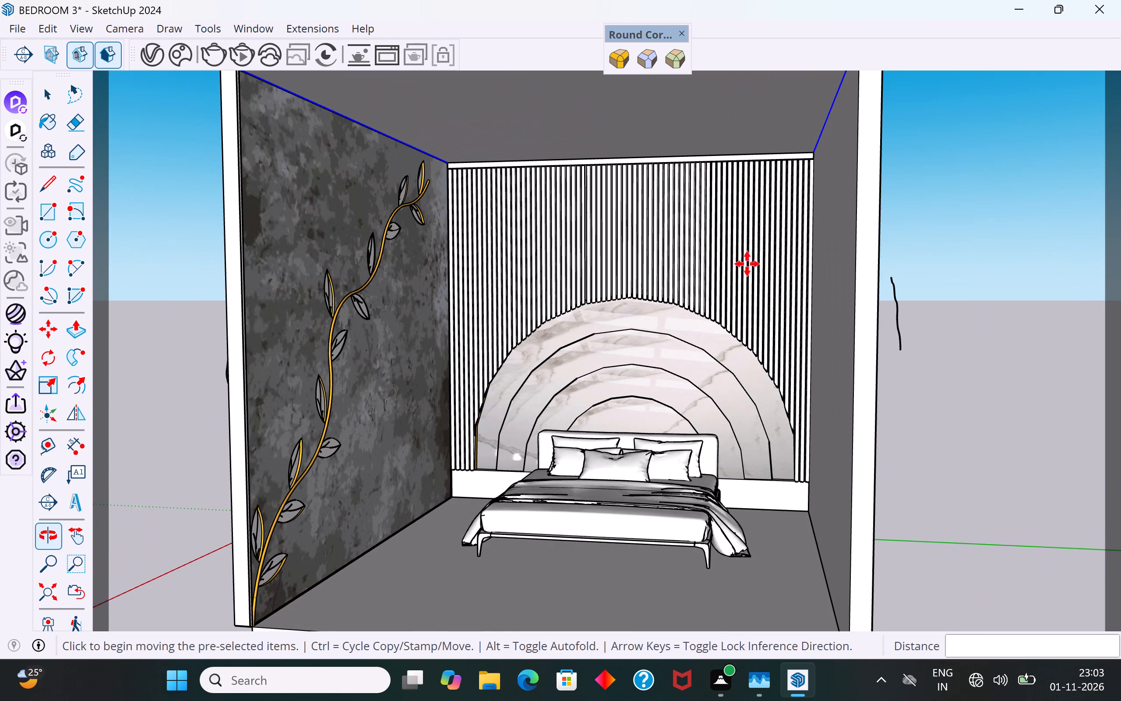
scroll(759, 220, up, 3)
scroll(750, 249, down, 1)
middle_drag(761, 266, 845, 263)
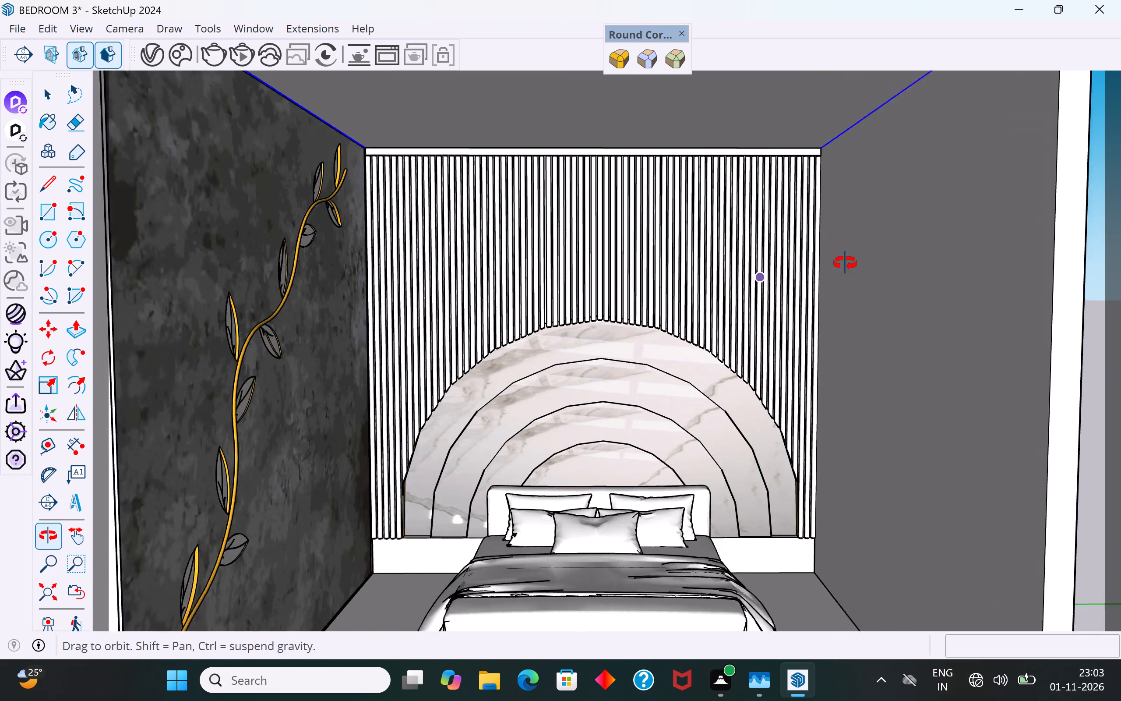
middle_drag(845, 263, 820, 272)
scroll(787, 207, down, 1)
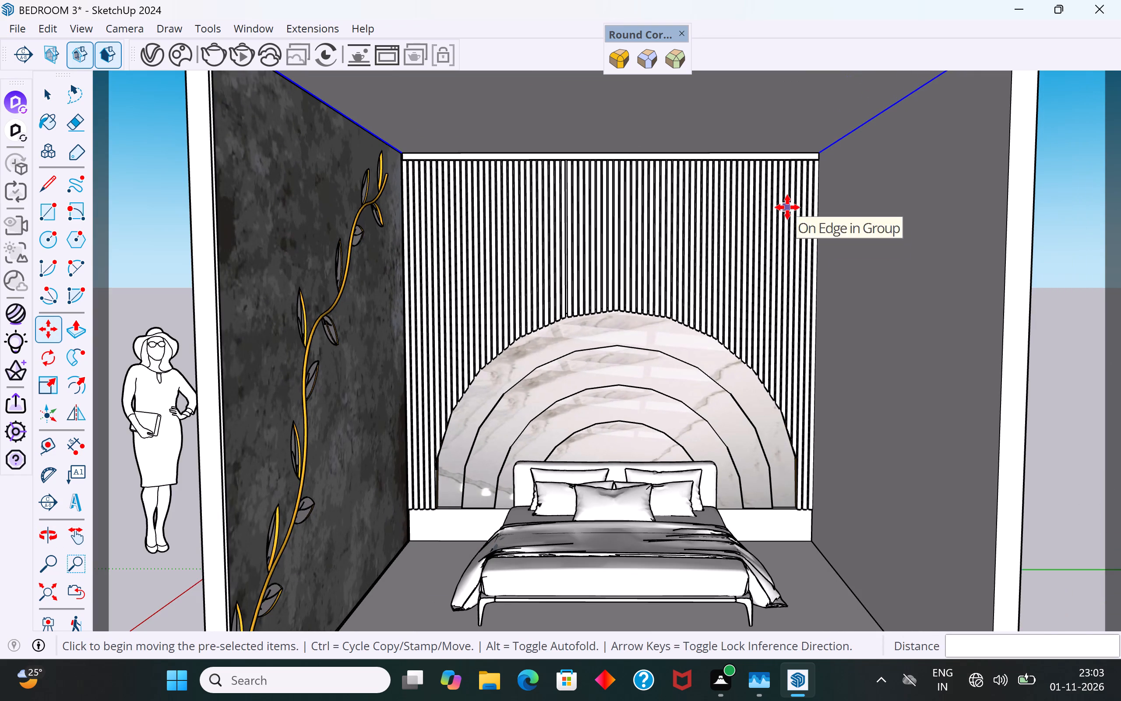
middle_drag(783, 223, 728, 276)
scroll(787, 170, down, 5)
scroll(674, 358, up, 3)
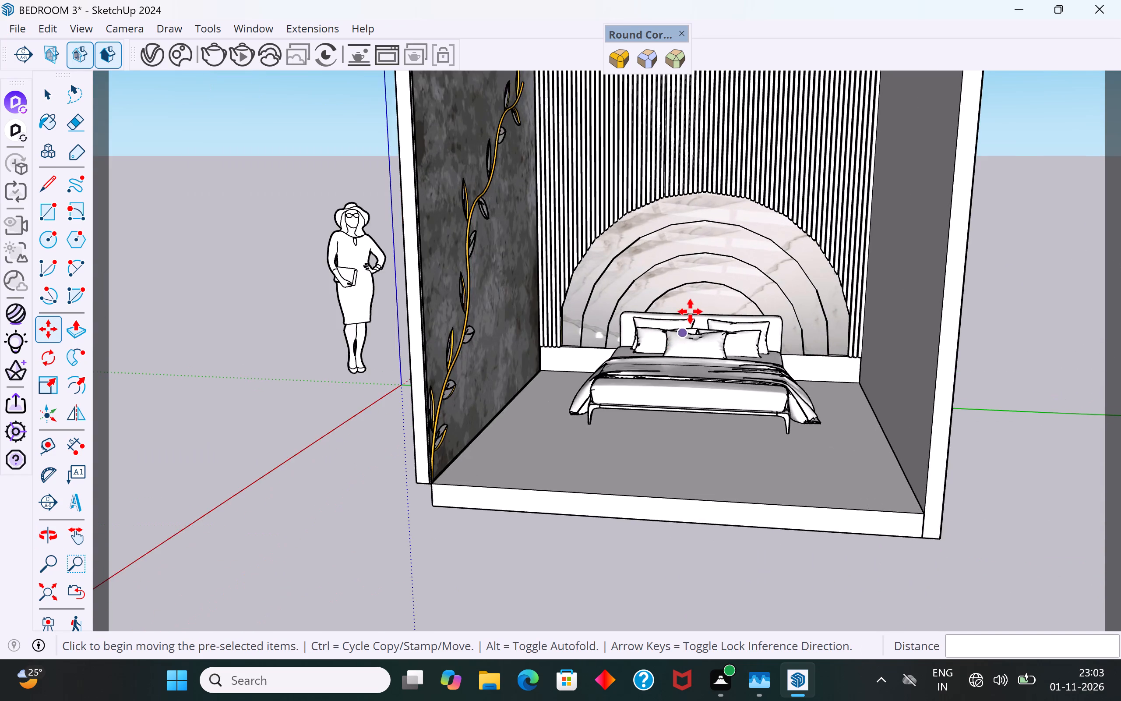
scroll(690, 312, up, 2)
scroll(661, 484, down, 3)
middle_drag(748, 163, 729, 139)
scroll(659, 97, up, 2)
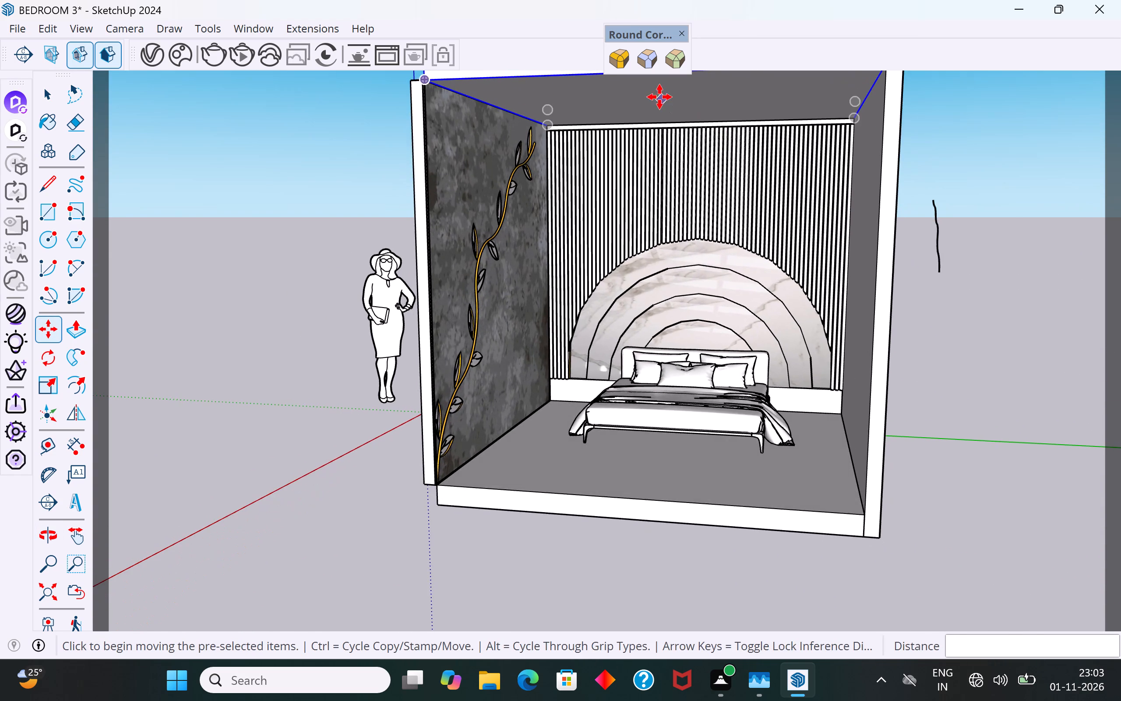
scroll(659, 97, up, 2)
scroll(967, 465, up, 1)
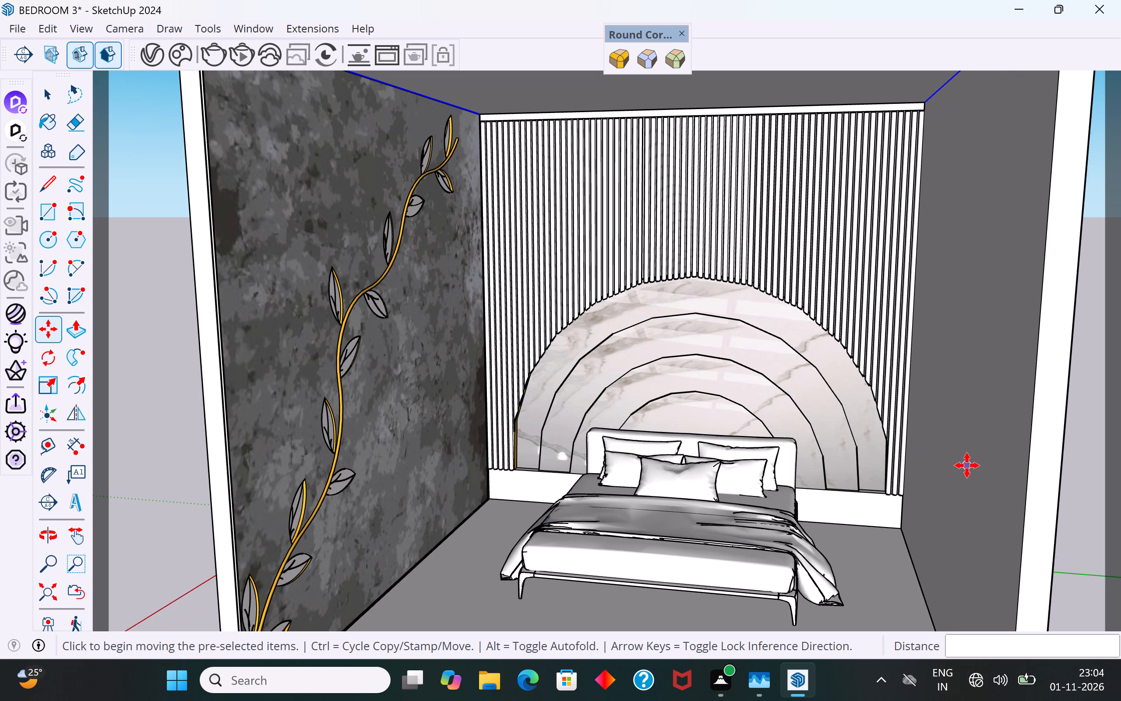
scroll(967, 465, up, 1)
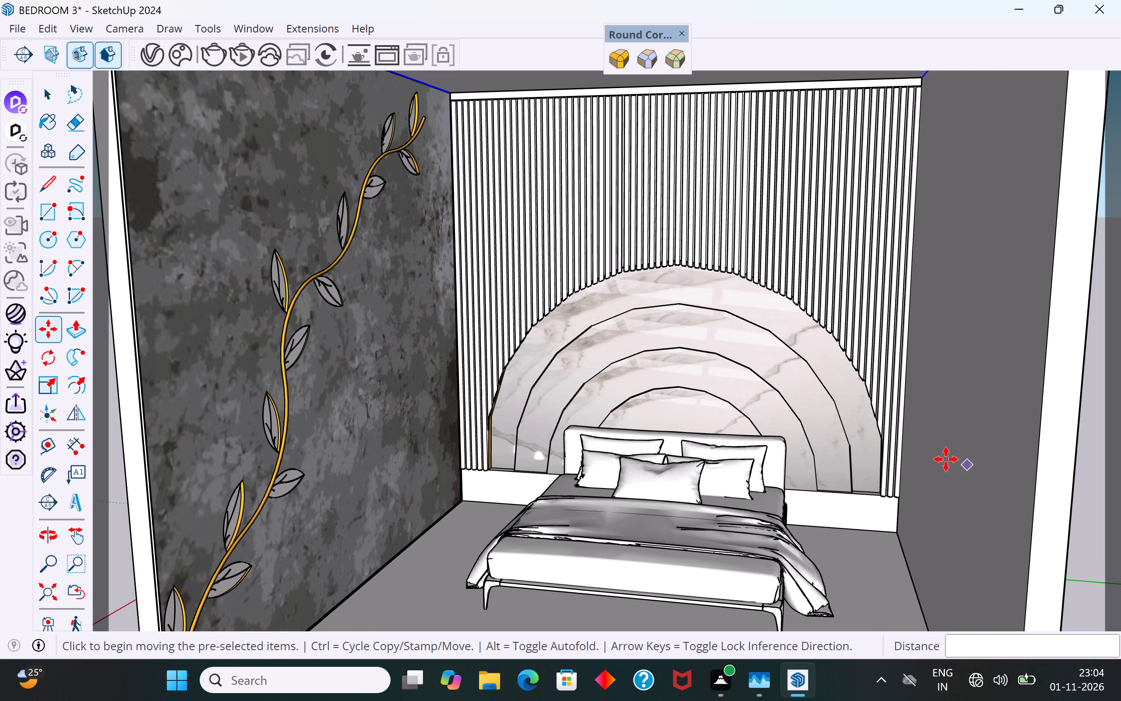
Render the bedroom interior in V-Ray with the leaf wall and slatted back wall framed, inspect the lighting, and close the render windows.
click(50, 104)
middle_drag(428, 345, 407, 326)
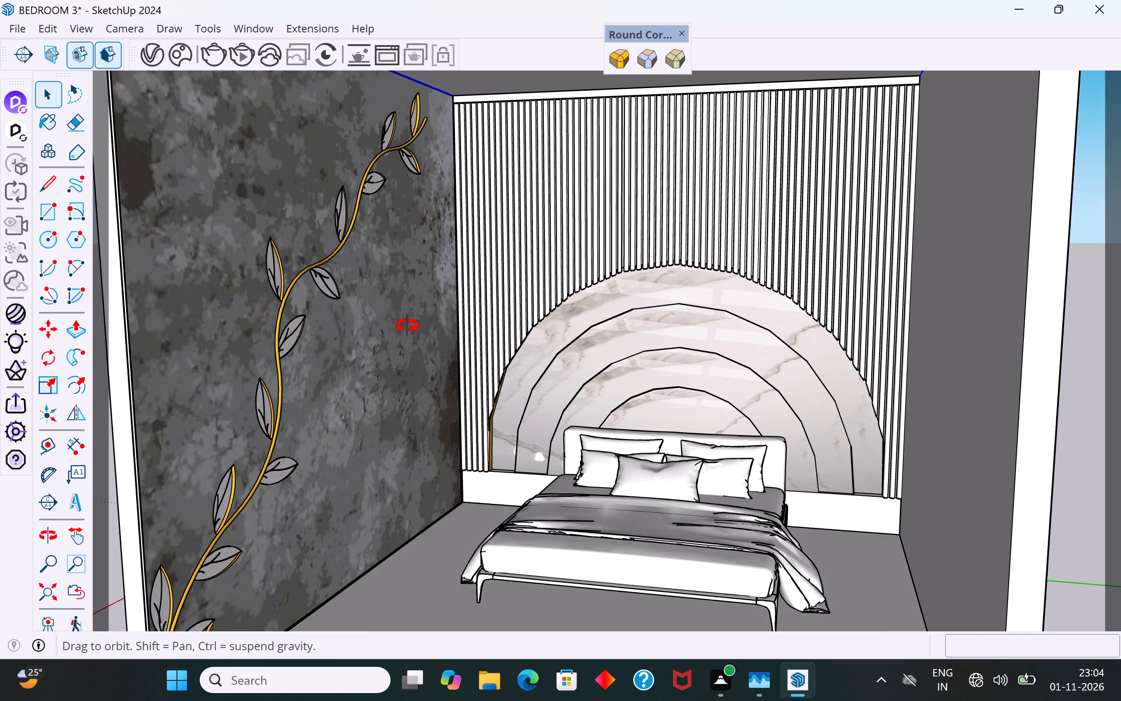
middle_drag(407, 326, 416, 321)
scroll(593, 540, down, 2)
middle_click(537, 274)
scroll(465, 143, up, 1)
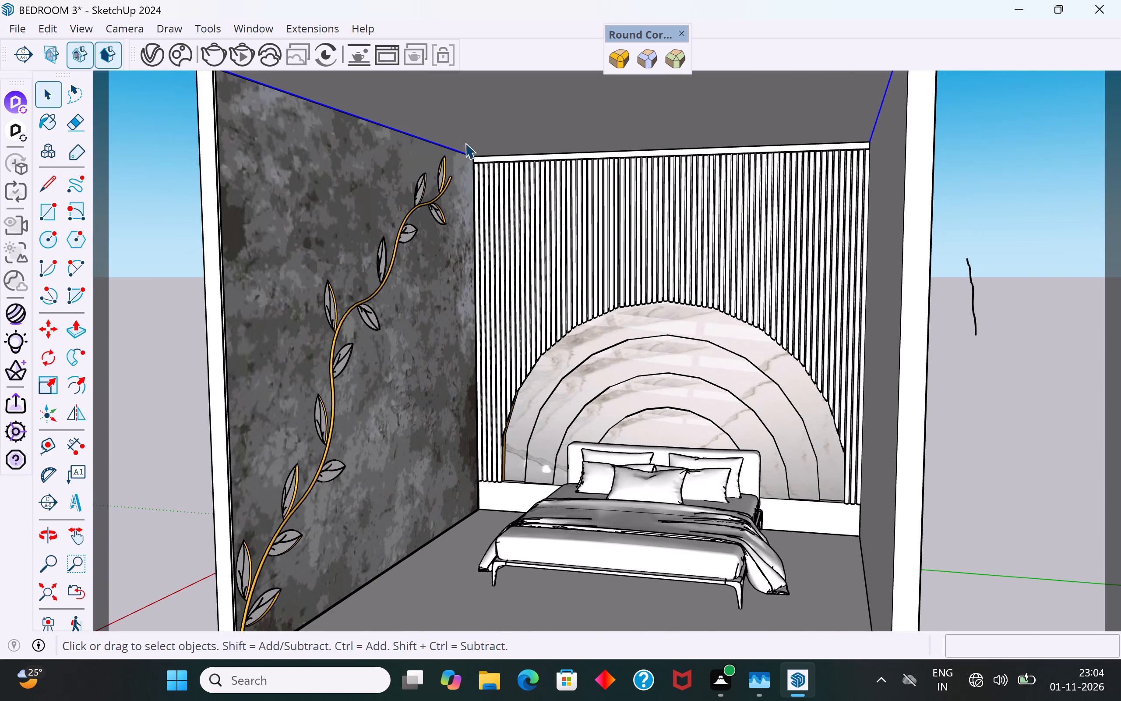
scroll(465, 143, up, 1)
scroll(489, 216, down, 1)
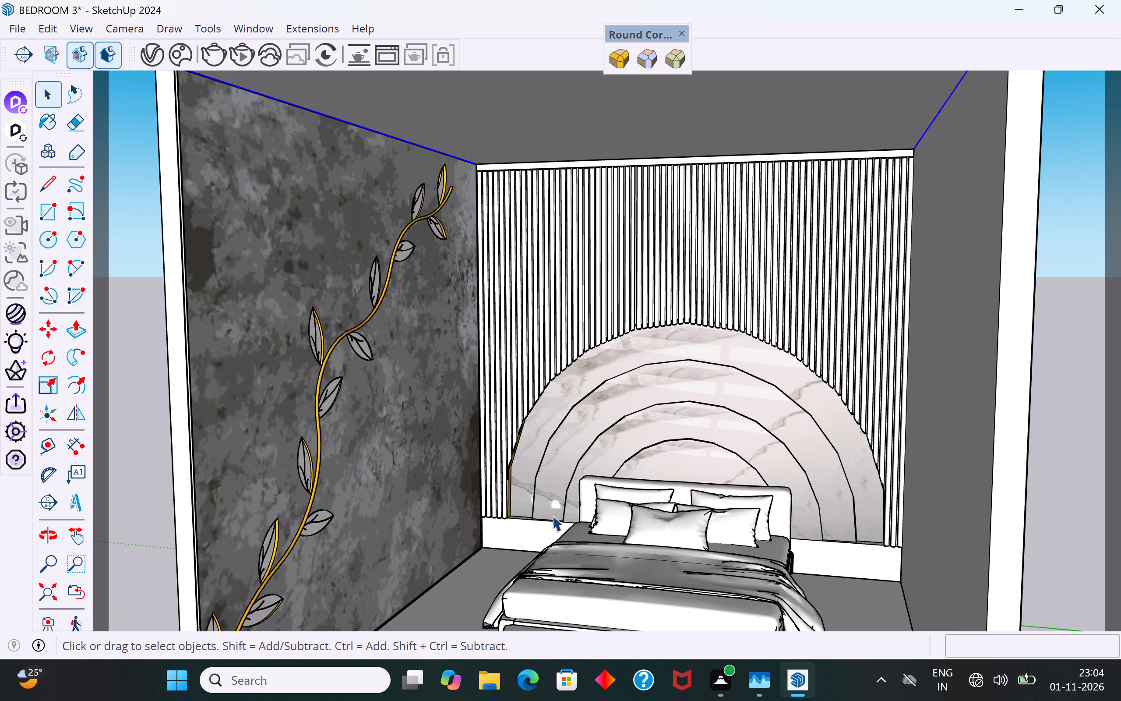
scroll(537, 610, up, 1)
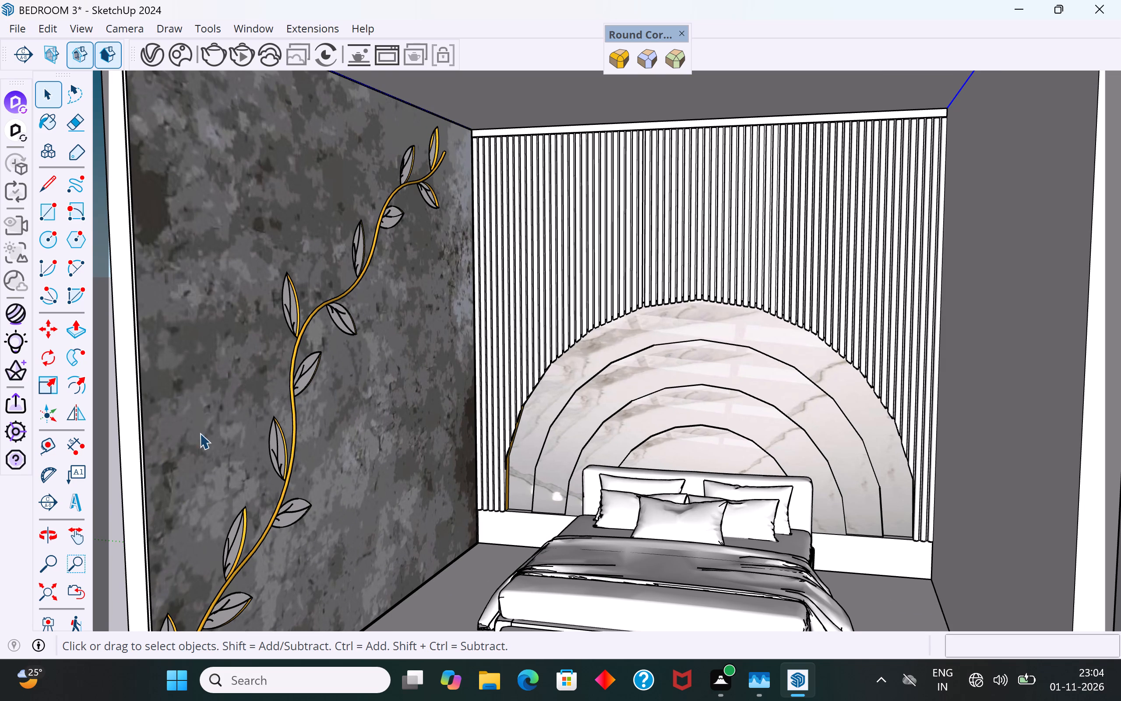
click(160, 58)
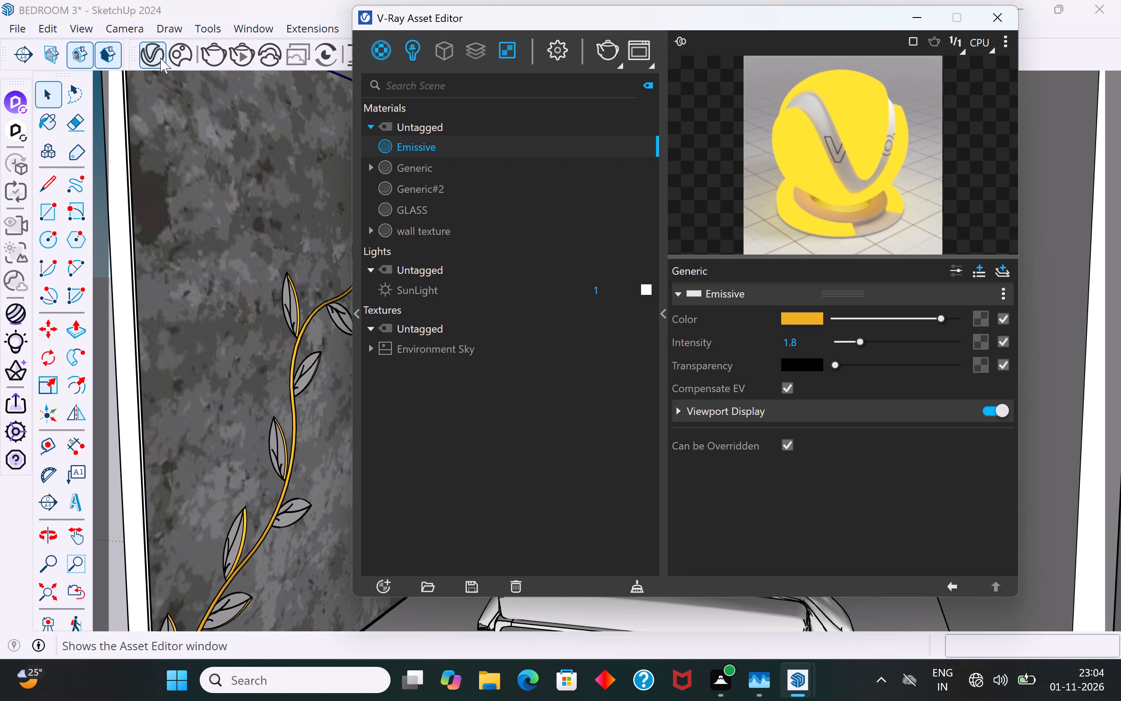
click(607, 55)
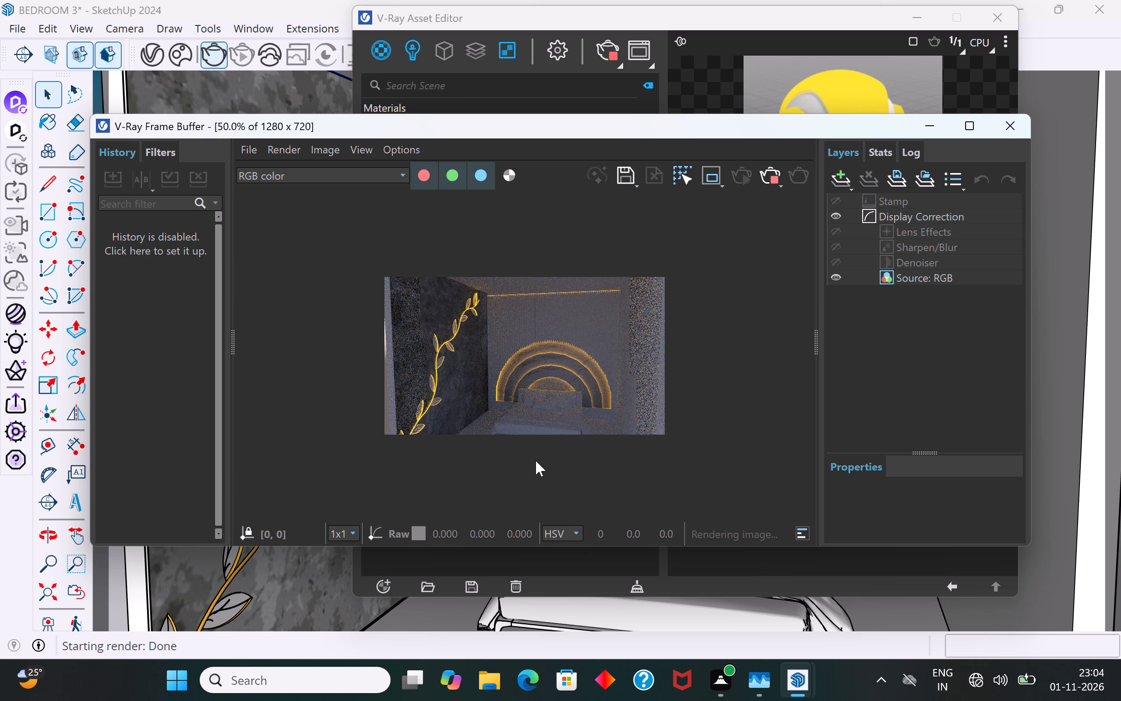
scroll(587, 384, up, 1)
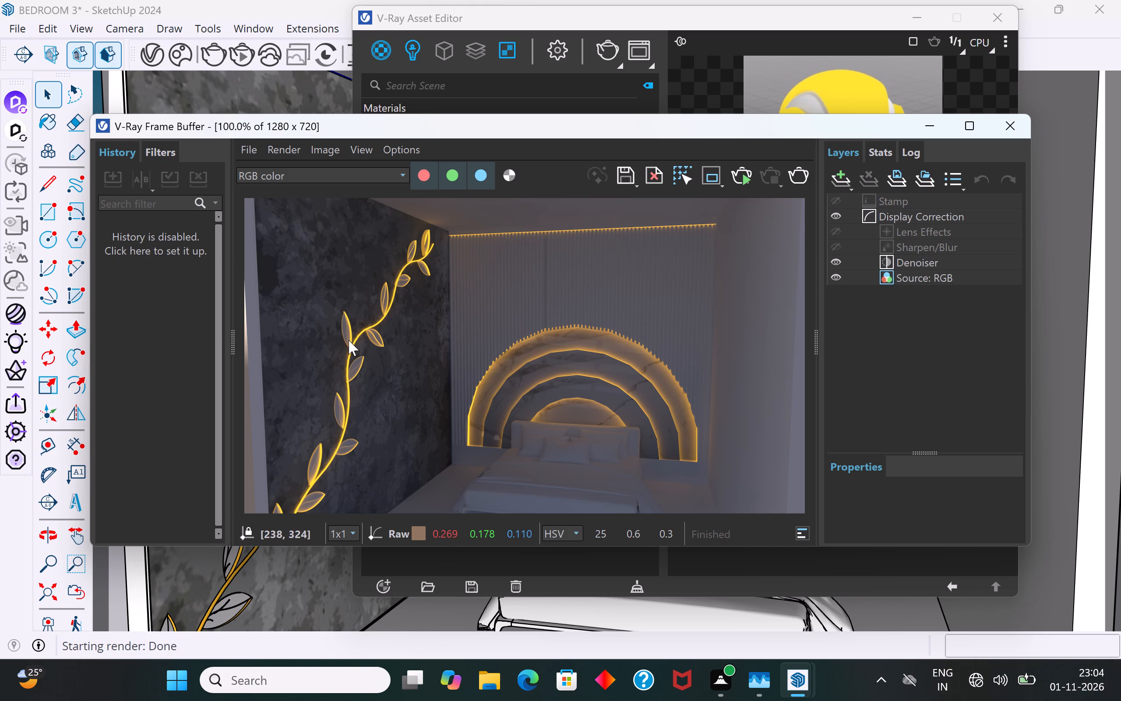
scroll(349, 340, down, 1)
scroll(483, 355, up, 1)
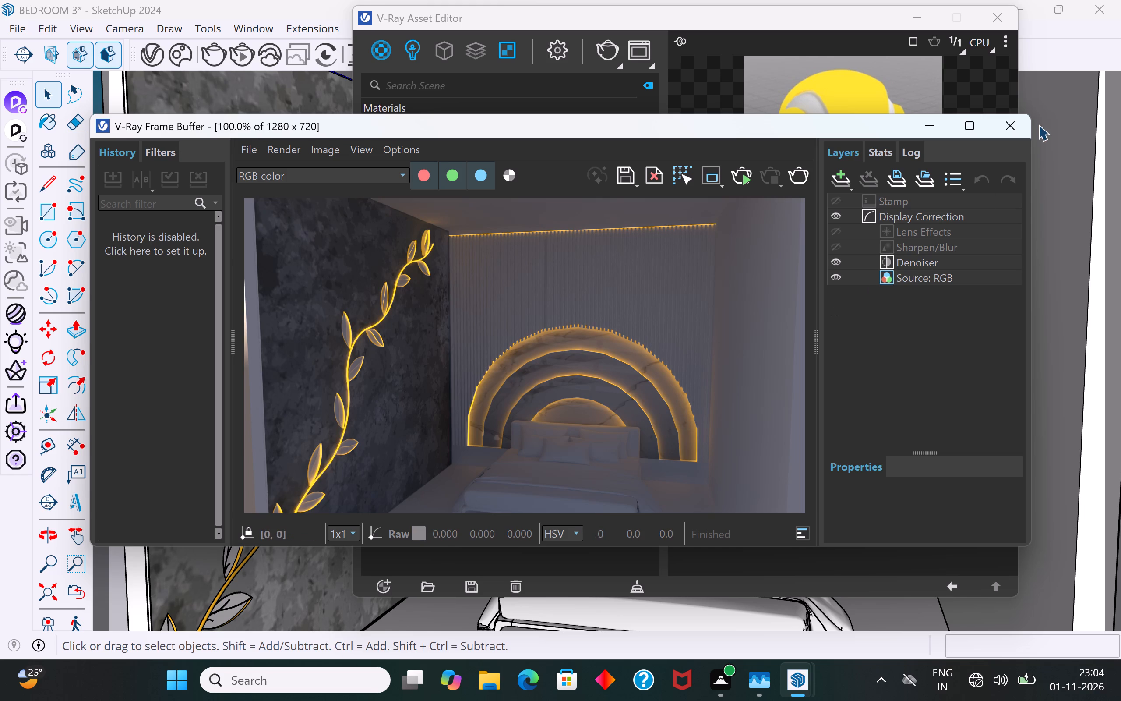
click(1015, 122)
click(986, 25)
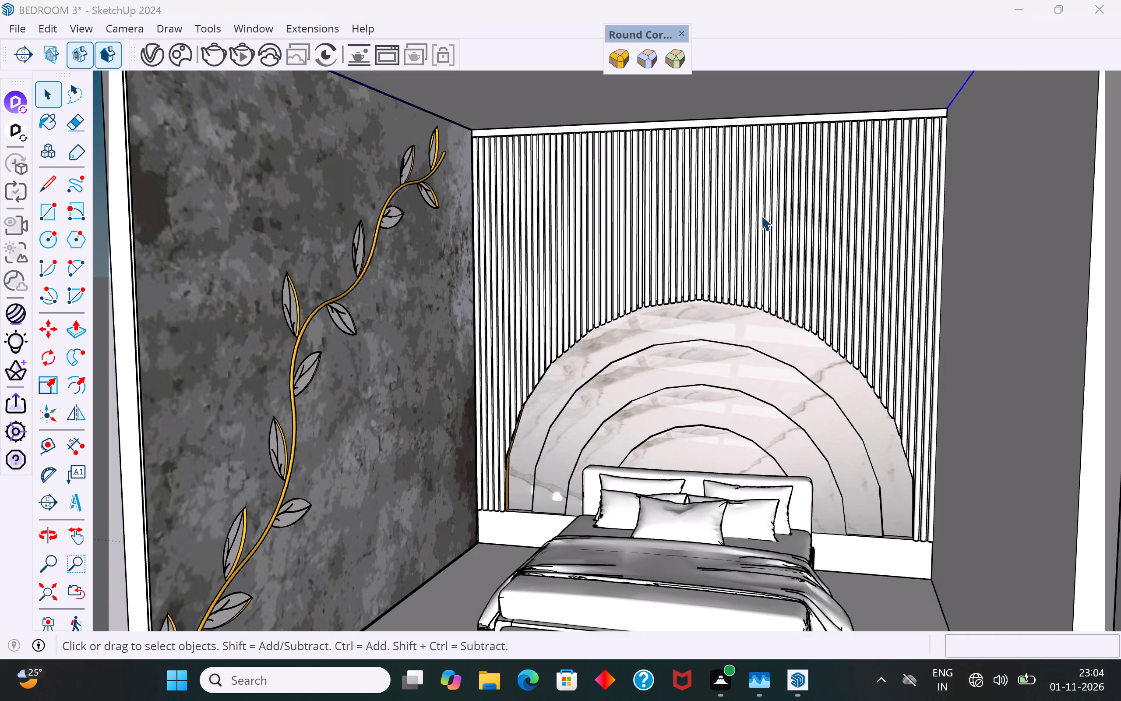
Apply the V-Ray "wall texture" material to the inner face of the plain side wall opposite the leaf wall, and close the Asset Editor.
scroll(606, 260, down, 3)
middle_drag(592, 269, 757, 274)
click(843, 288)
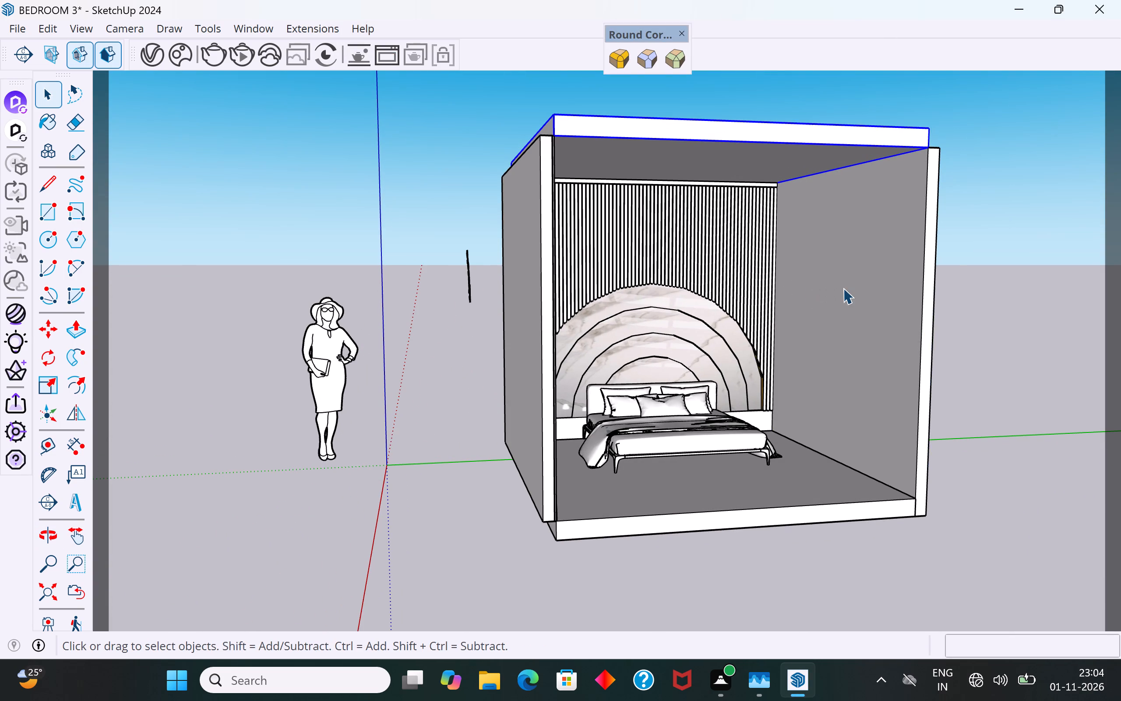
double_click(871, 299)
click(871, 299)
click(871, 299)
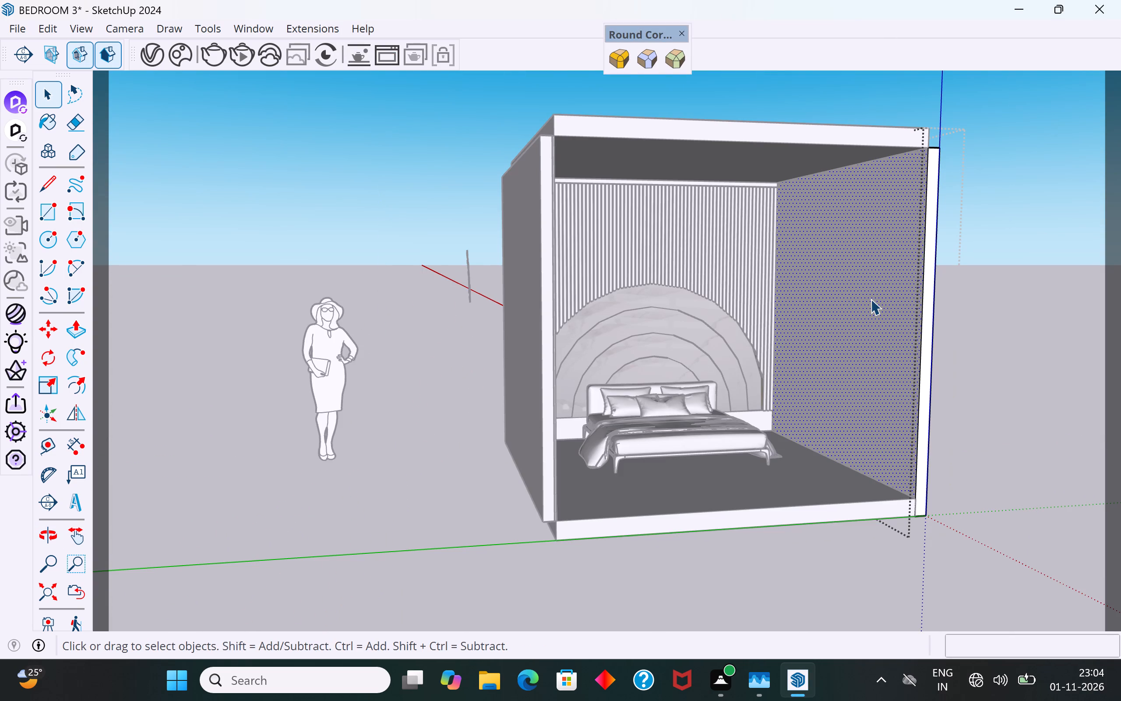
click(889, 273)
click(963, 392)
click(900, 356)
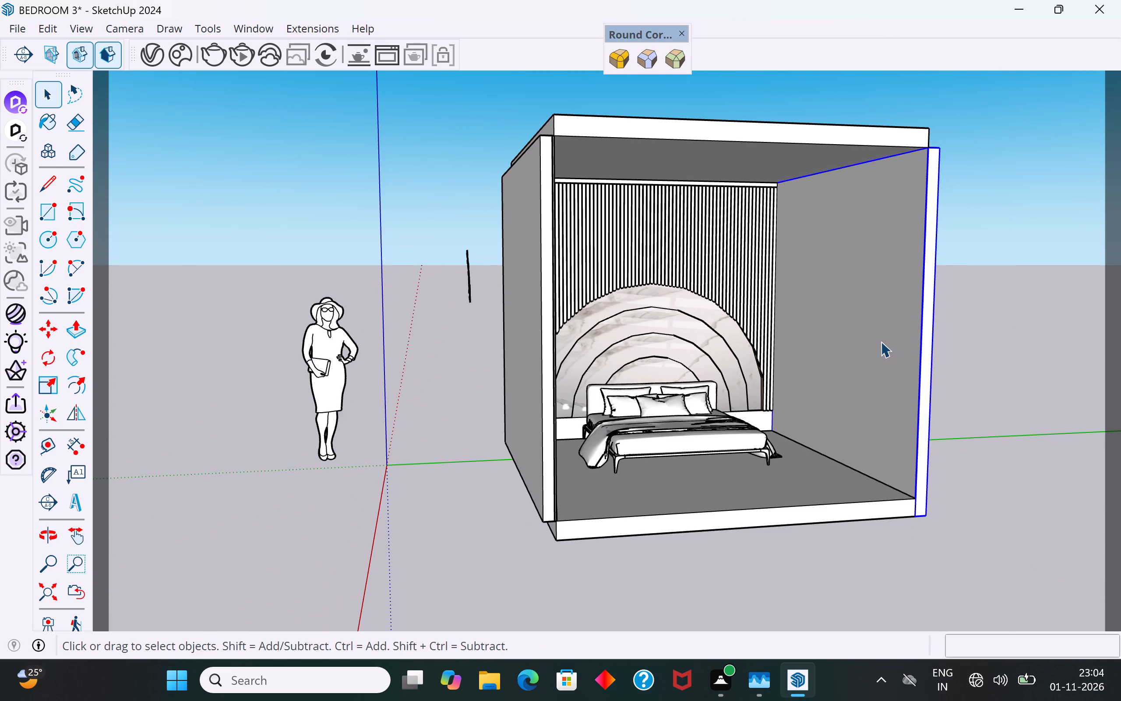
double_click(881, 341)
click(858, 306)
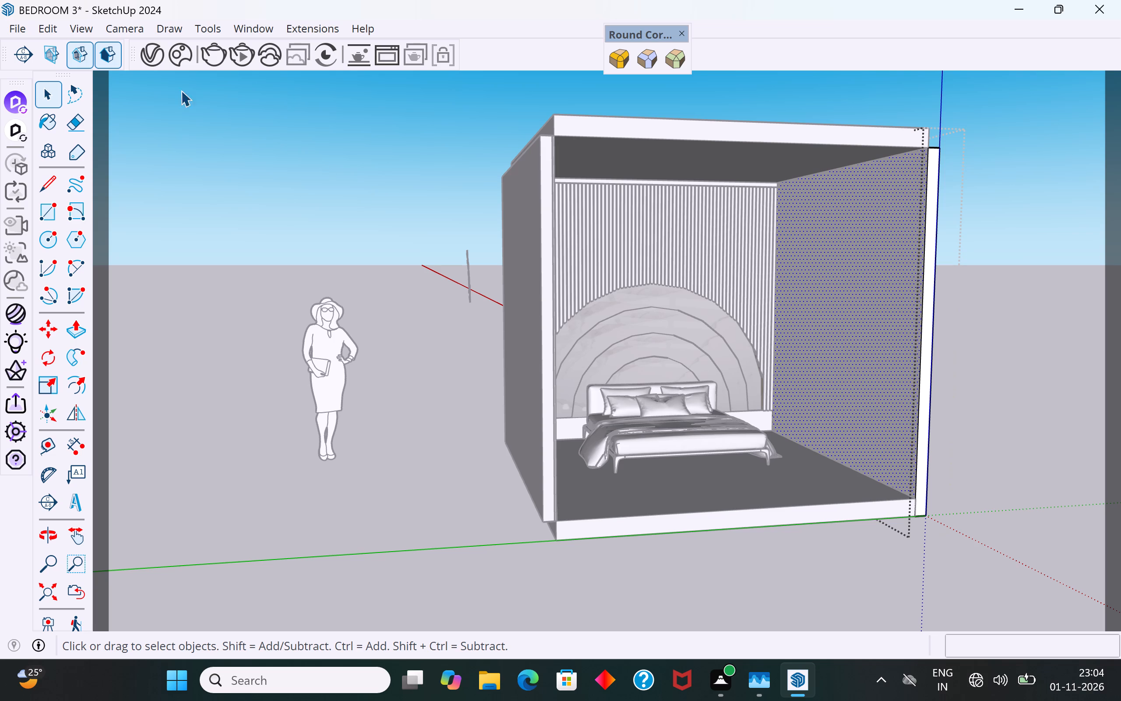
click(146, 56)
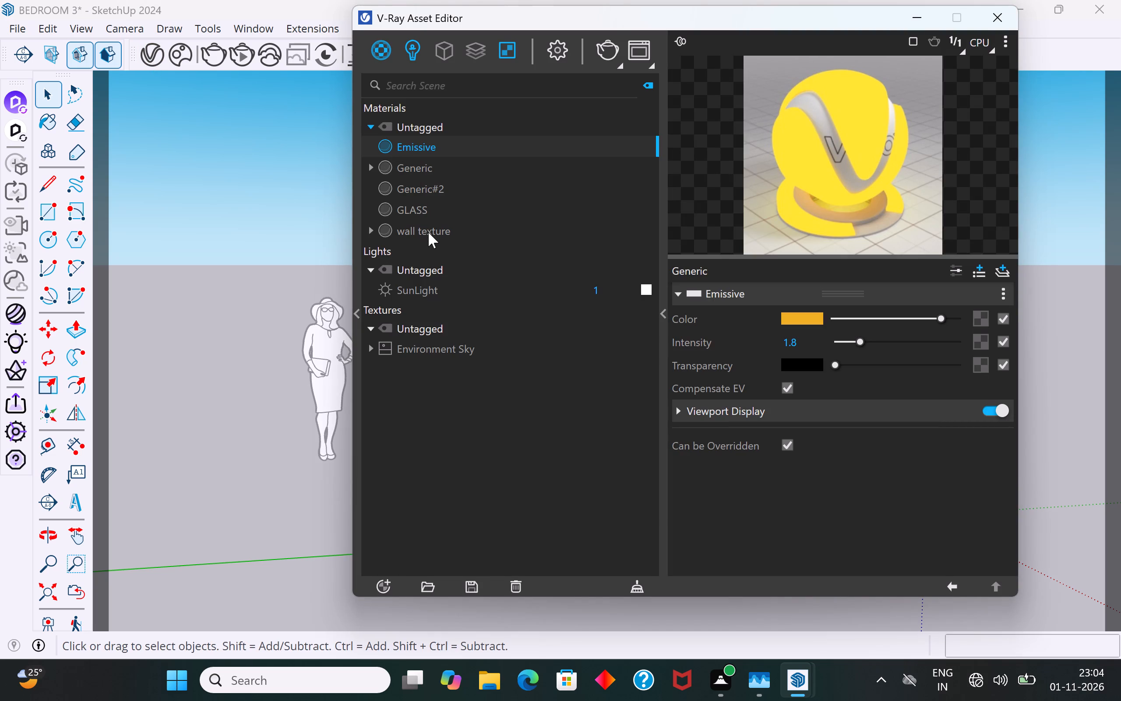
click(428, 232)
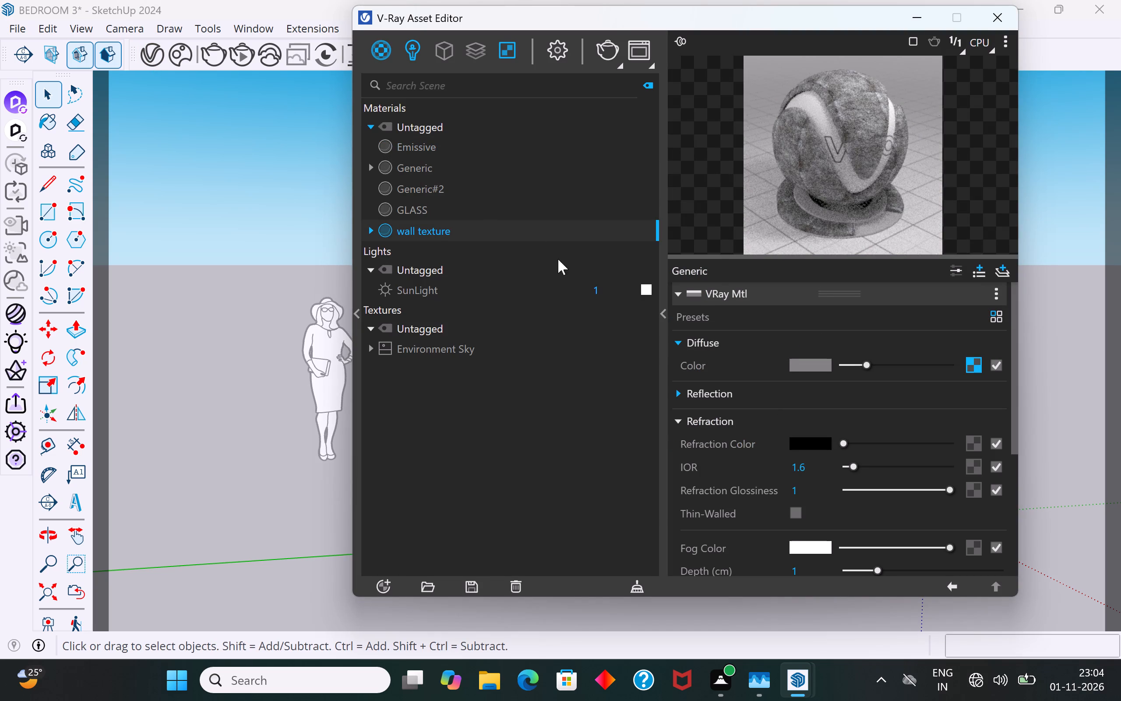
right_click(480, 226)
click(533, 262)
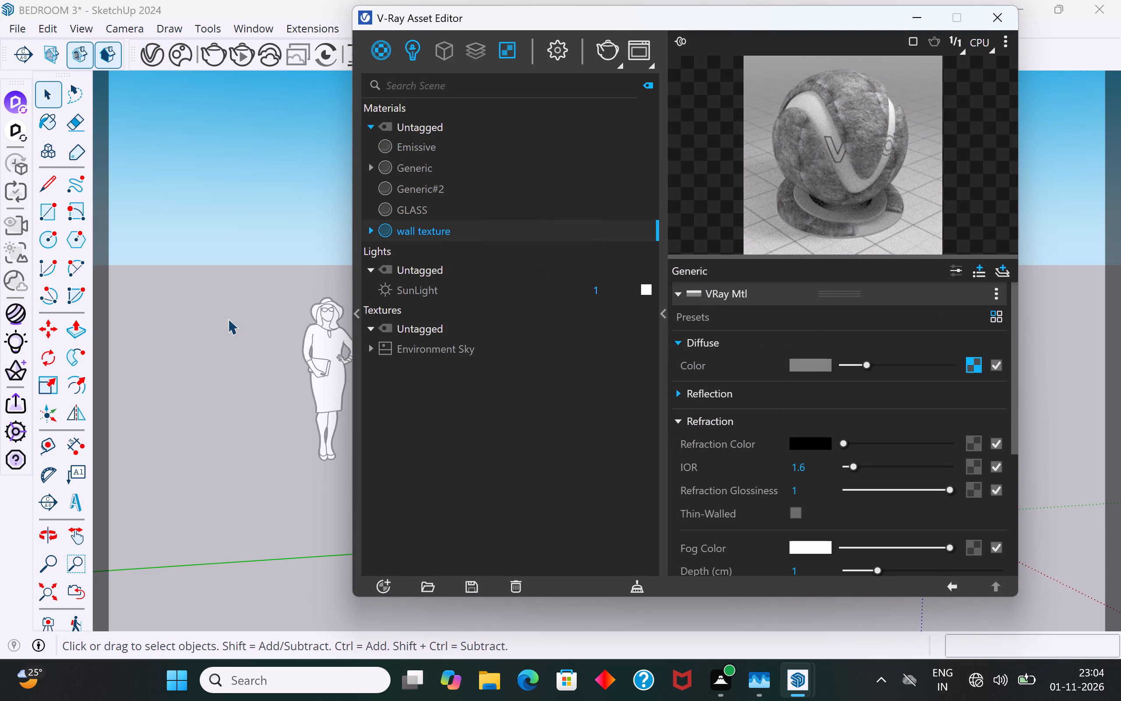
click(228, 319)
click(1002, 19)
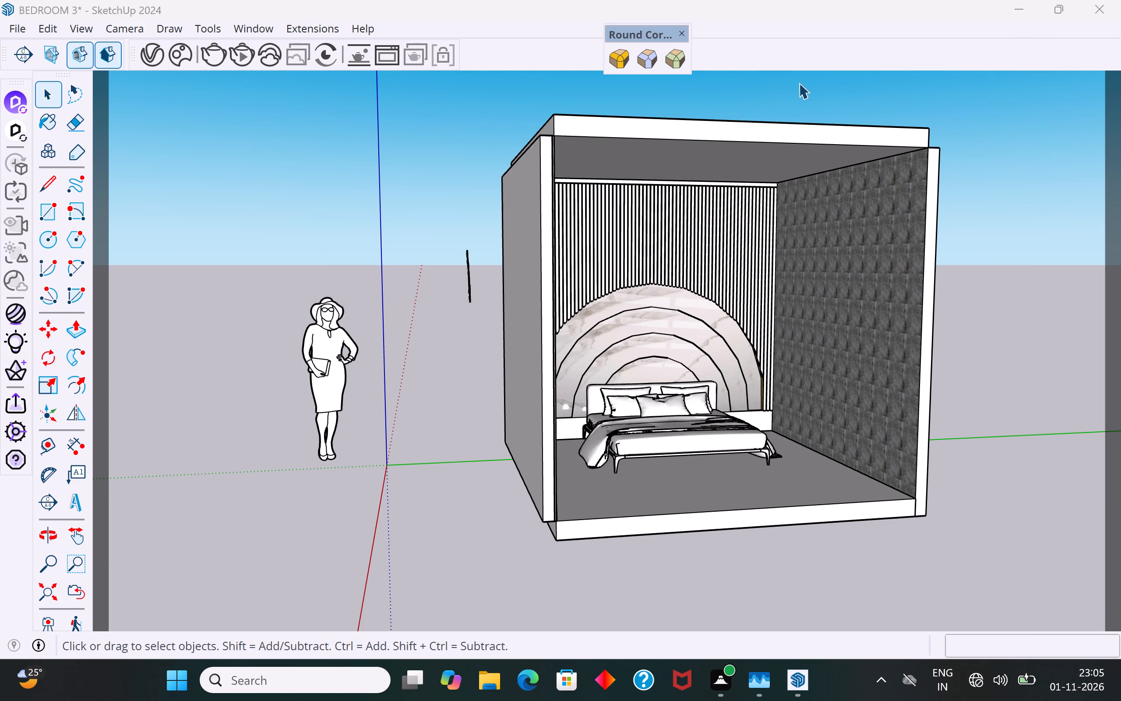
Apply V-Ray's cubic texture projection, with size independent of object scaling, to the textured inner face of the side wall opposite the leaf wall.
right_click(829, 44)
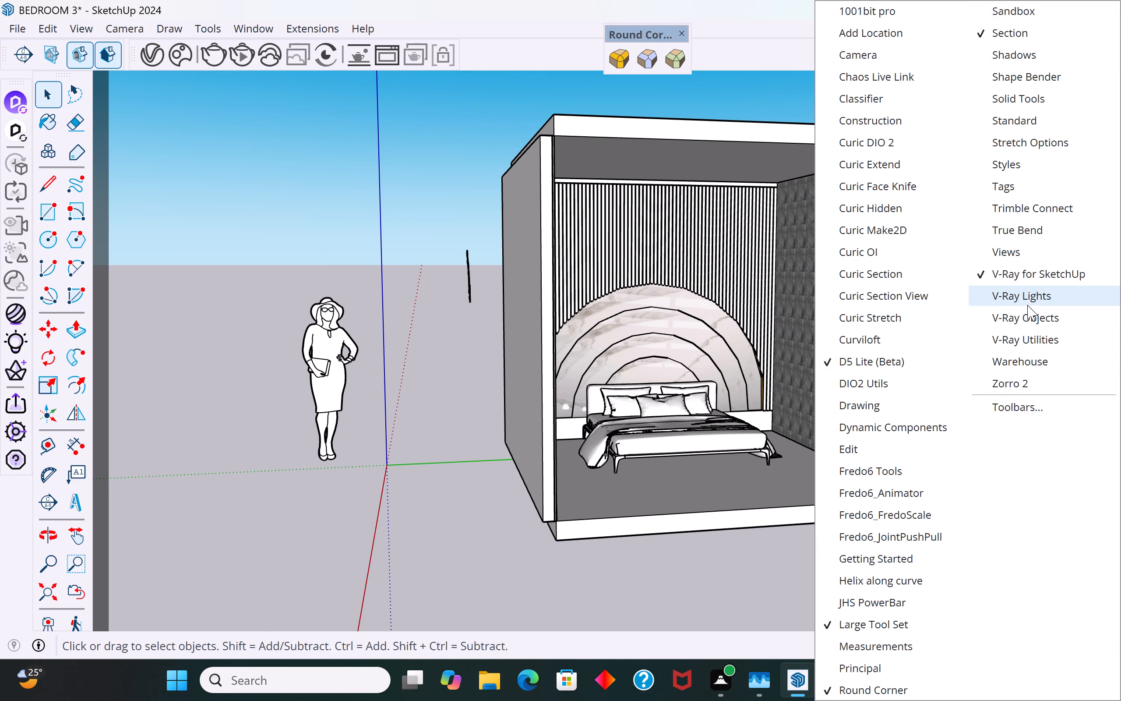
click(1036, 339)
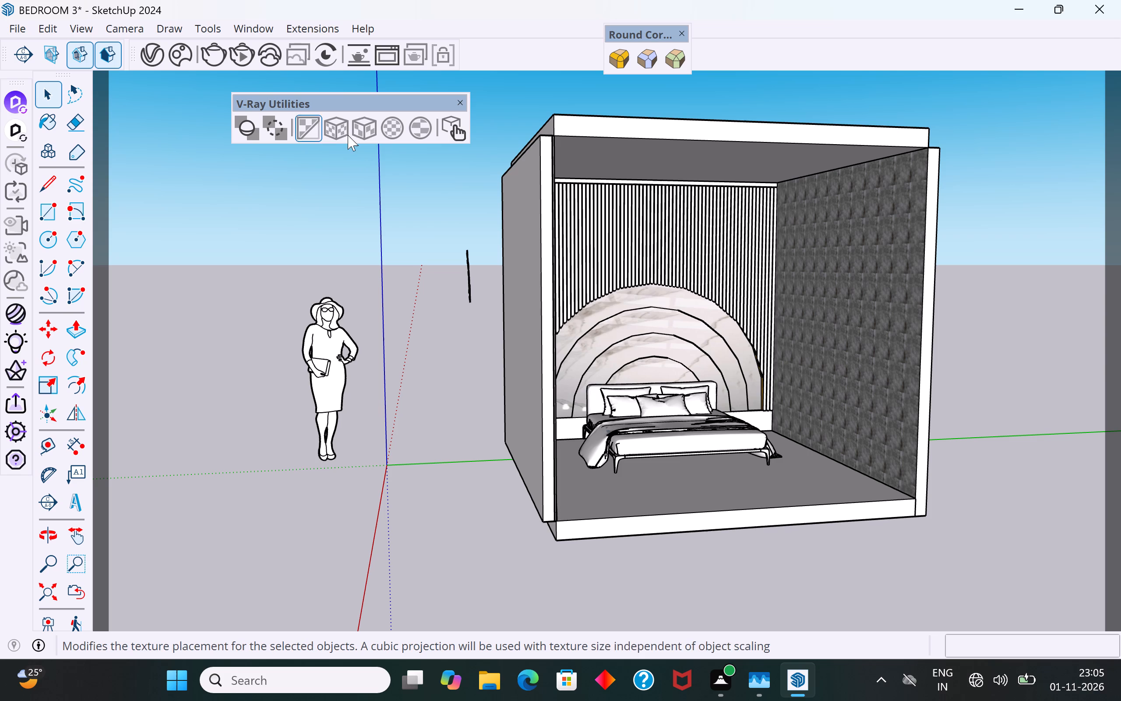
click(363, 130)
click(400, 297)
double_click(885, 290)
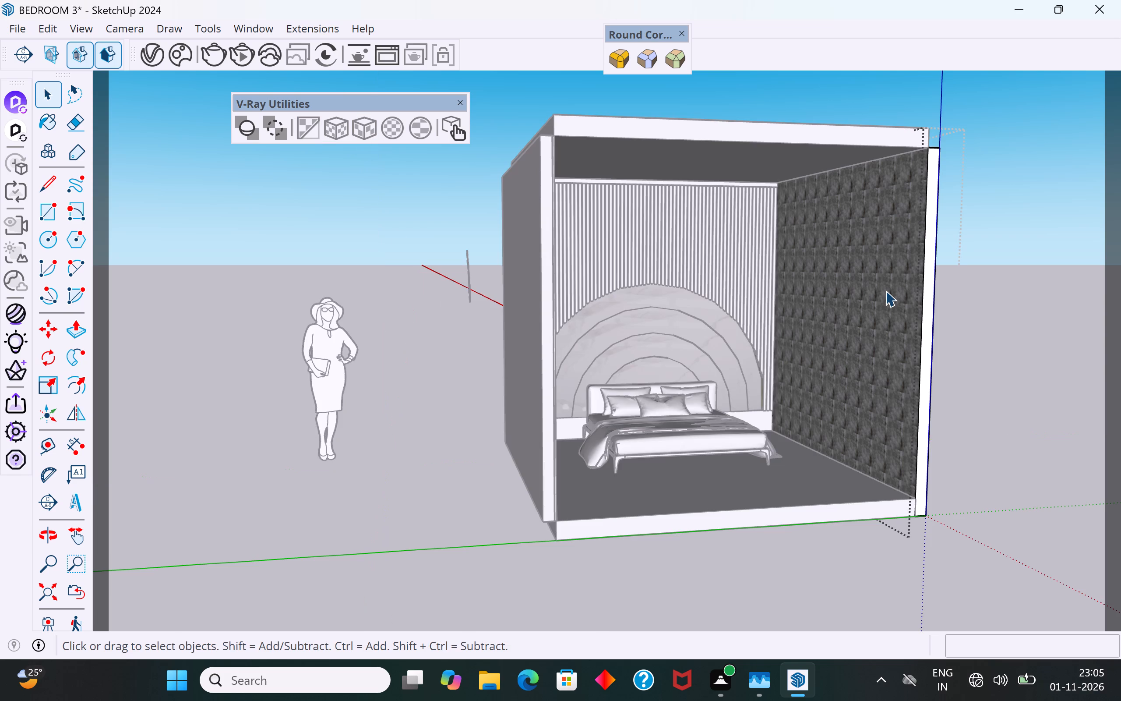
click(888, 280)
click(370, 126)
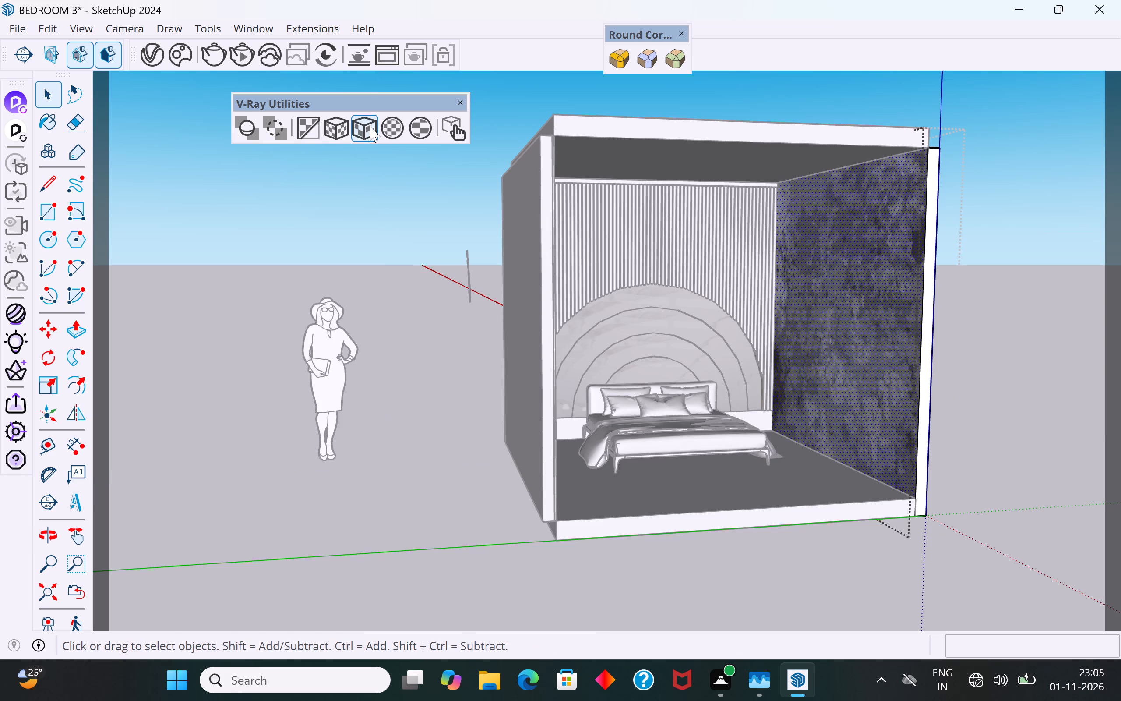
click(353, 244)
Examine the bedroom's two textured side walls, slatted back wall and marble arch panels behind the bed from several angles.
middle_drag(776, 311, 638, 322)
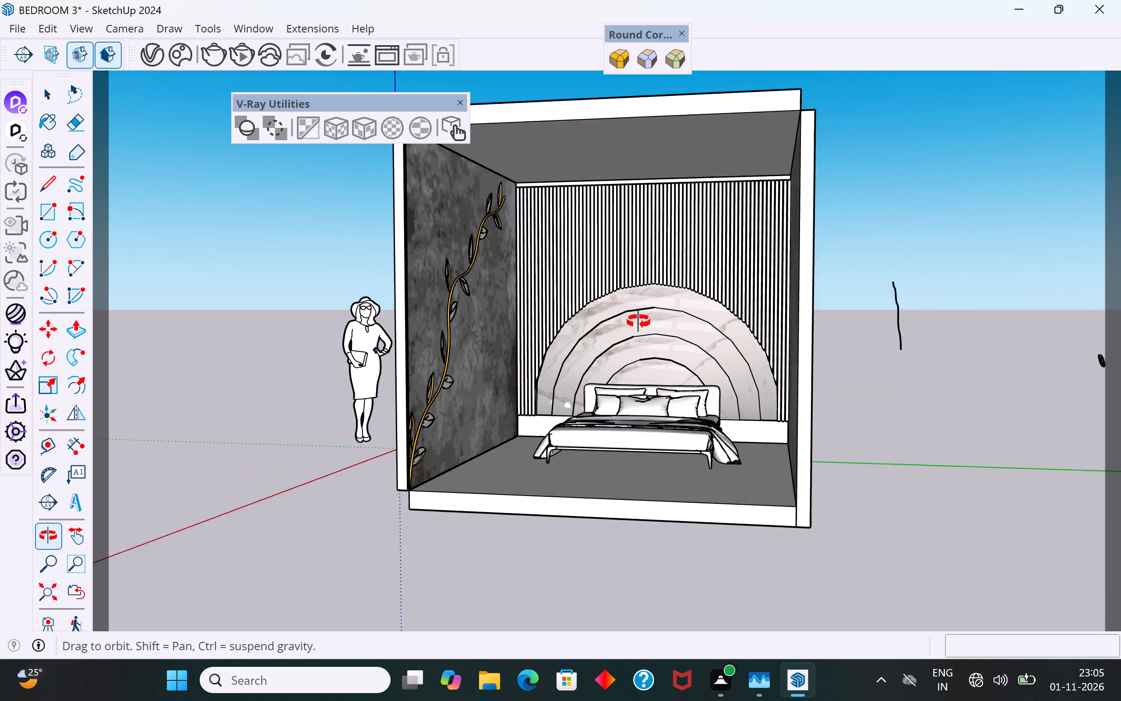
middle_drag(638, 322, 653, 347)
scroll(653, 347, up, 5)
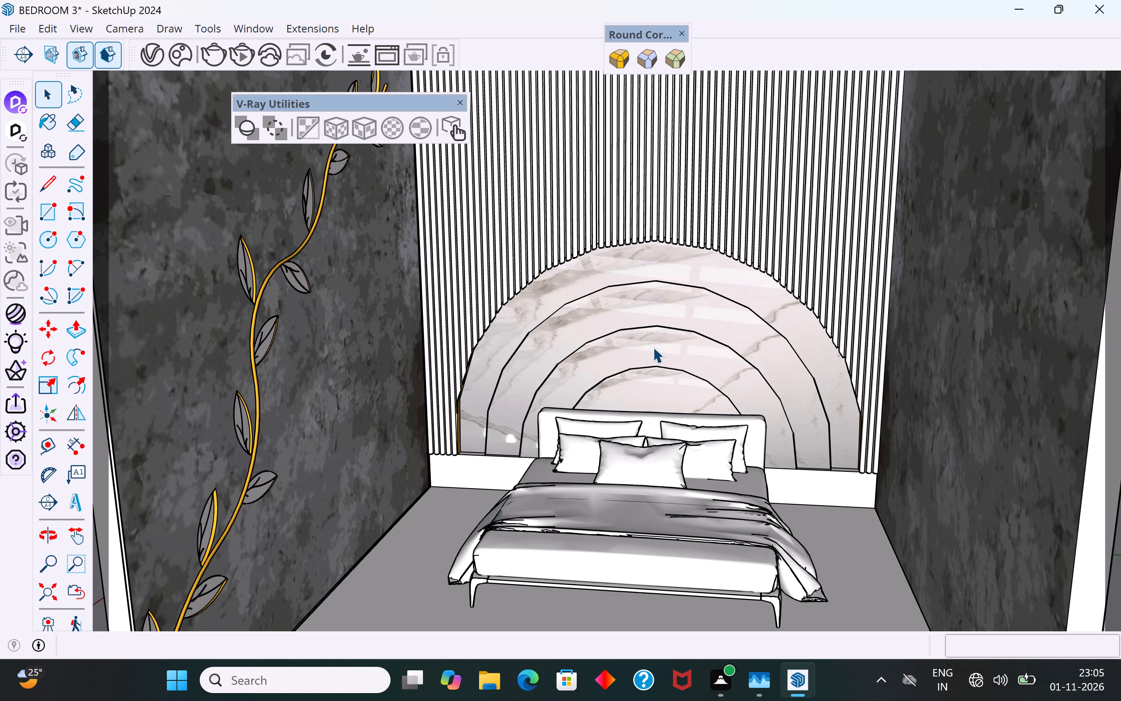
scroll(431, 459, down, 4)
middle_drag(448, 481, 550, 400)
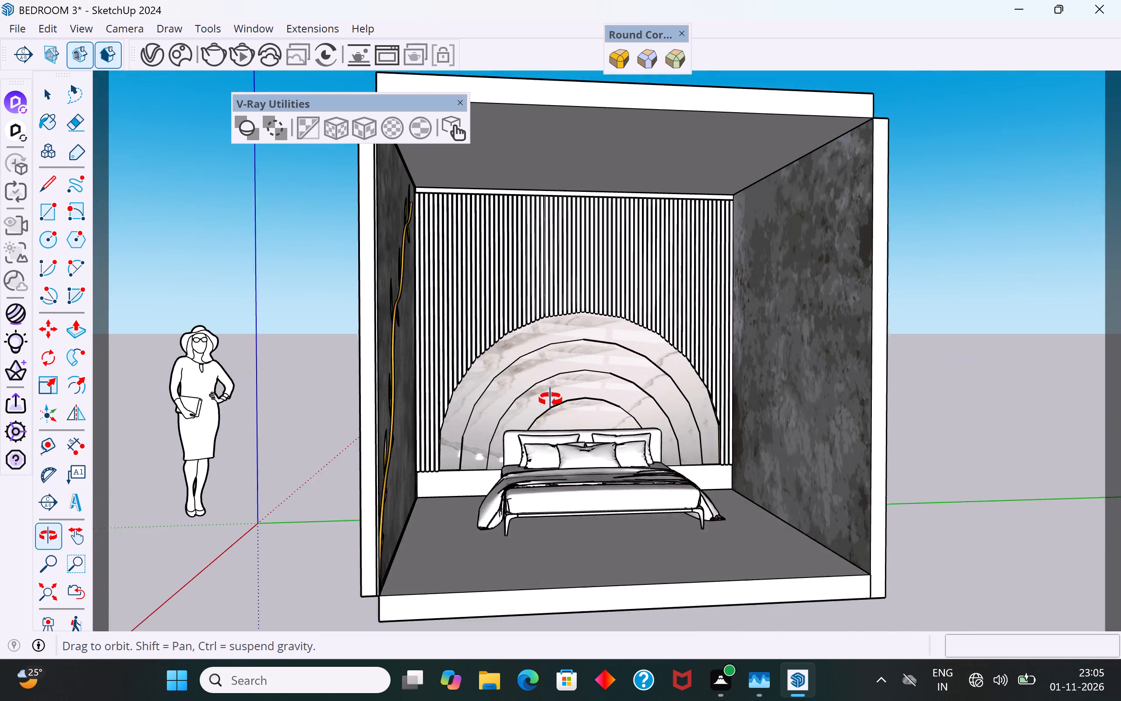
middle_drag(550, 400, 481, 400)
scroll(600, 465, up, 6)
middle_drag(620, 424, 631, 508)
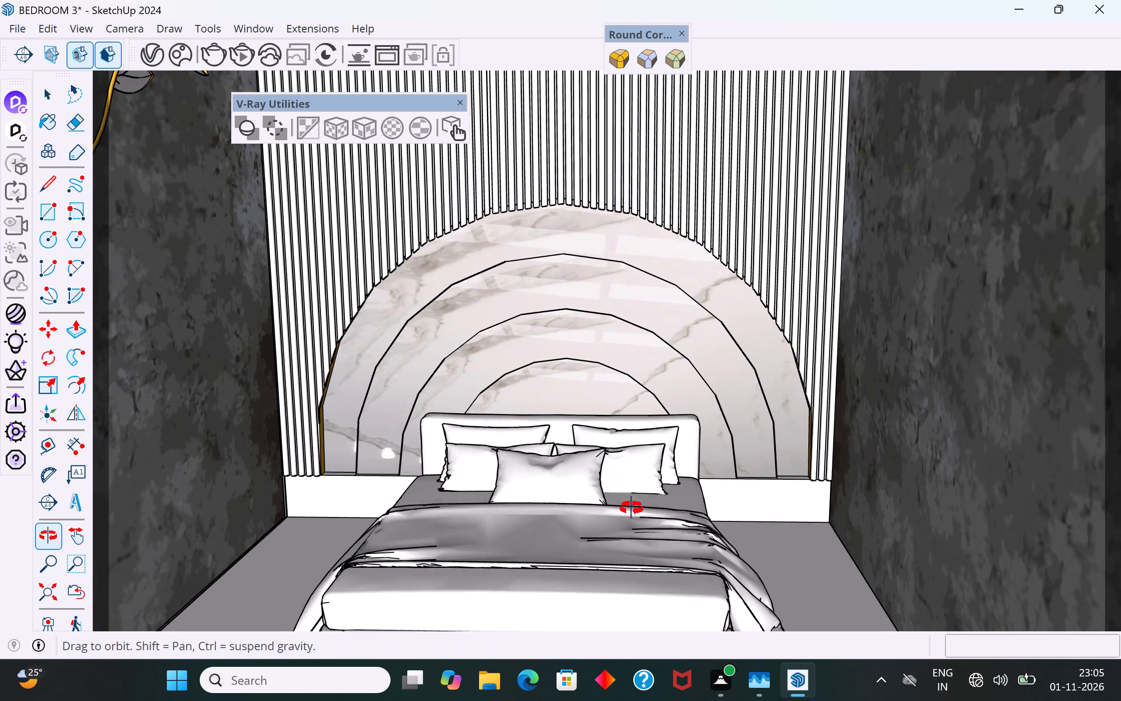
middle_drag(631, 508, 638, 518)
scroll(546, 307, down, 6)
middle_drag(580, 361, 603, 346)
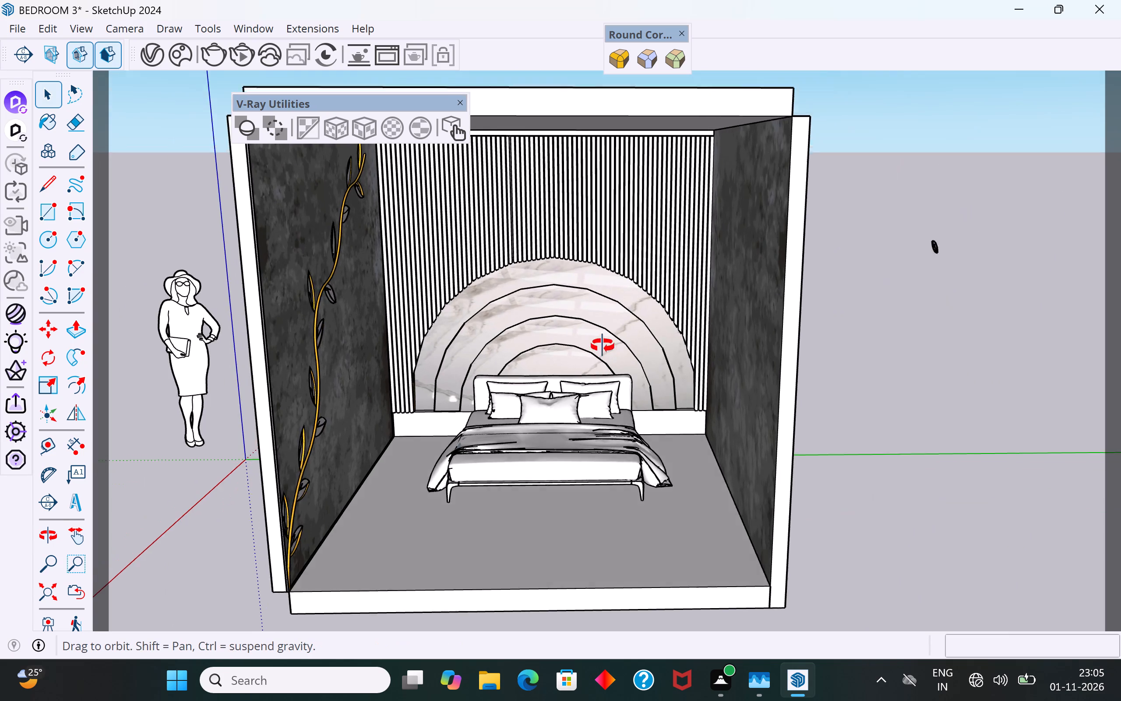
middle_drag(603, 346, 566, 343)
scroll(568, 341, up, 8)
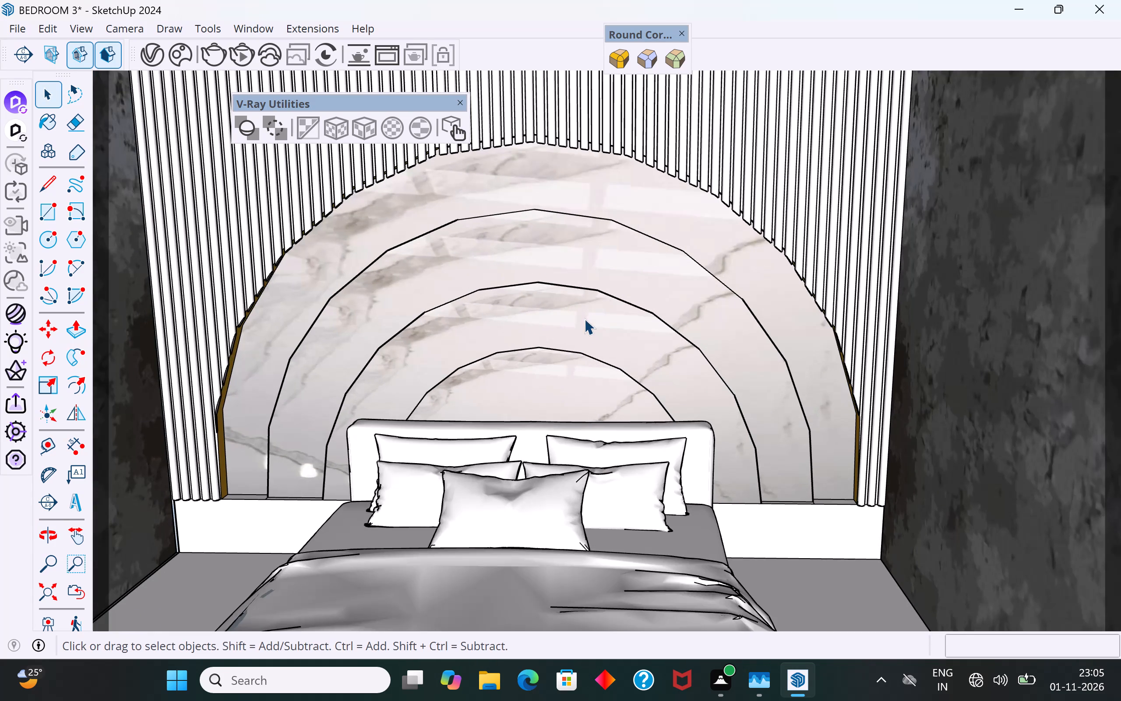
click(584, 319)
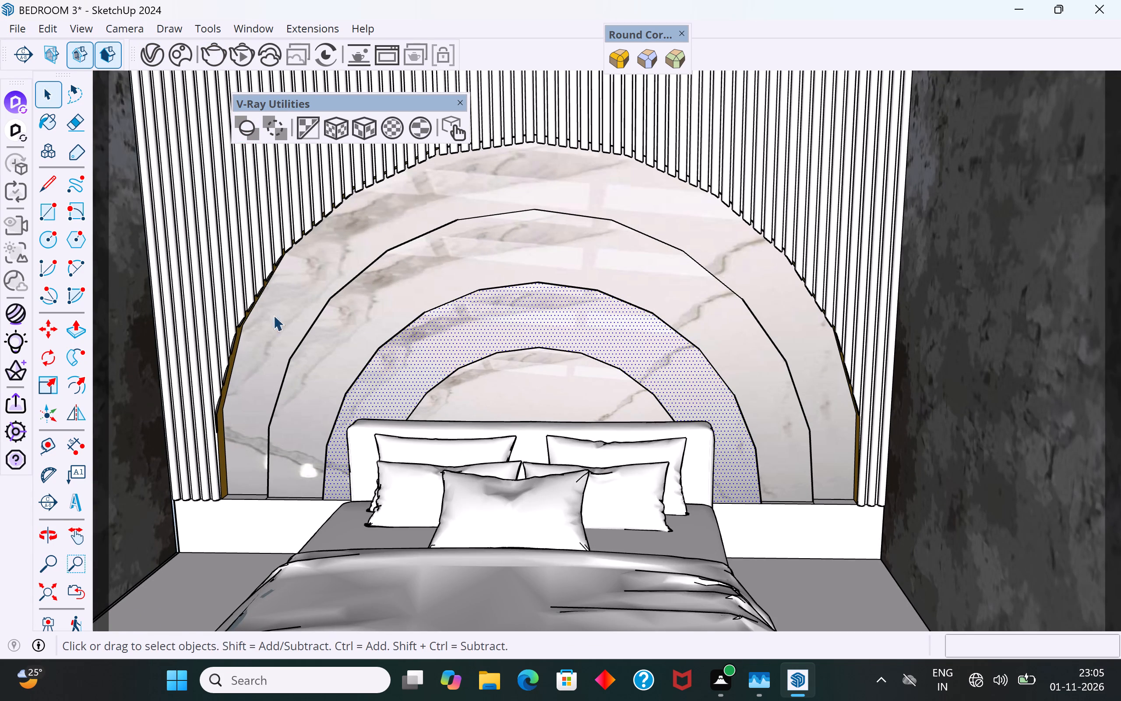
scroll(268, 350, down, 1)
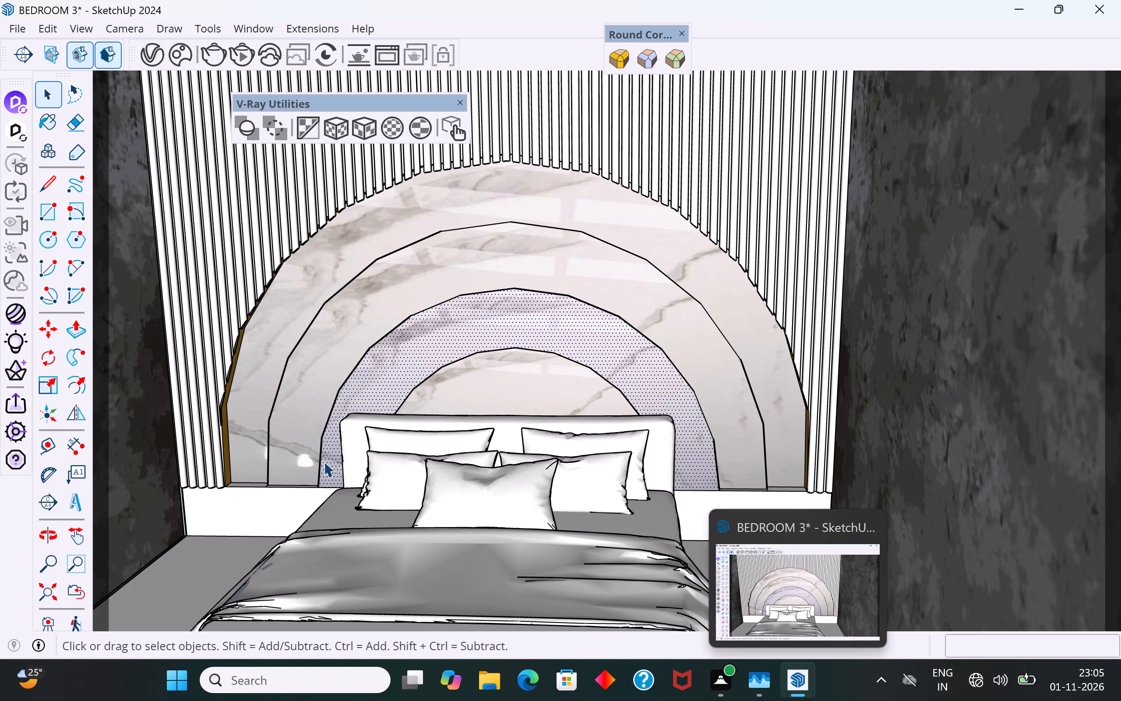
scroll(640, 195, down, 5)
click(1042, 412)
middle_drag(649, 428, 648, 415)
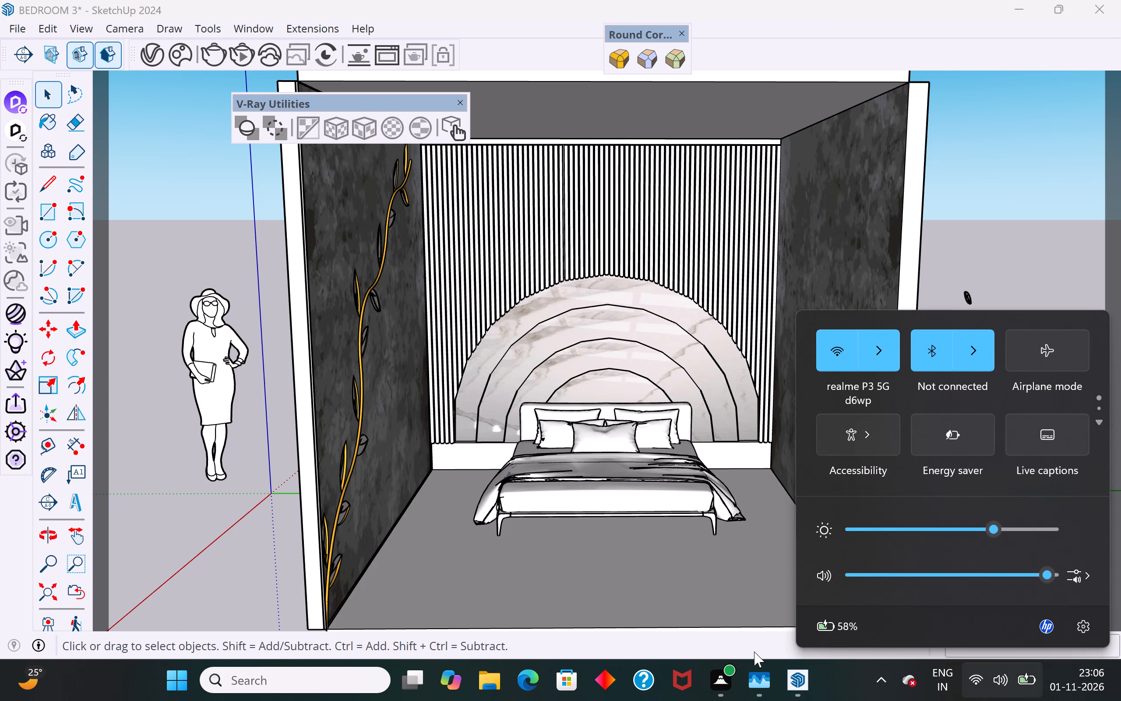
click(754, 651)
Switch to Google Chrome and search Google for "wall texture".
click(358, 689)
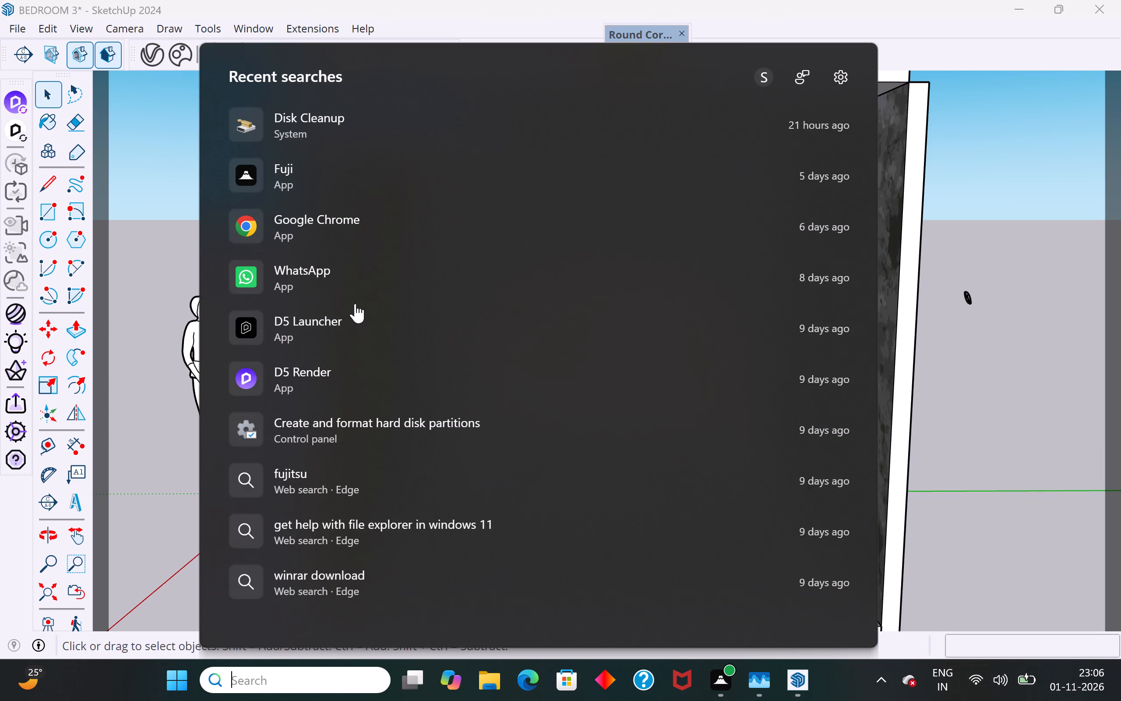
click(450, 239)
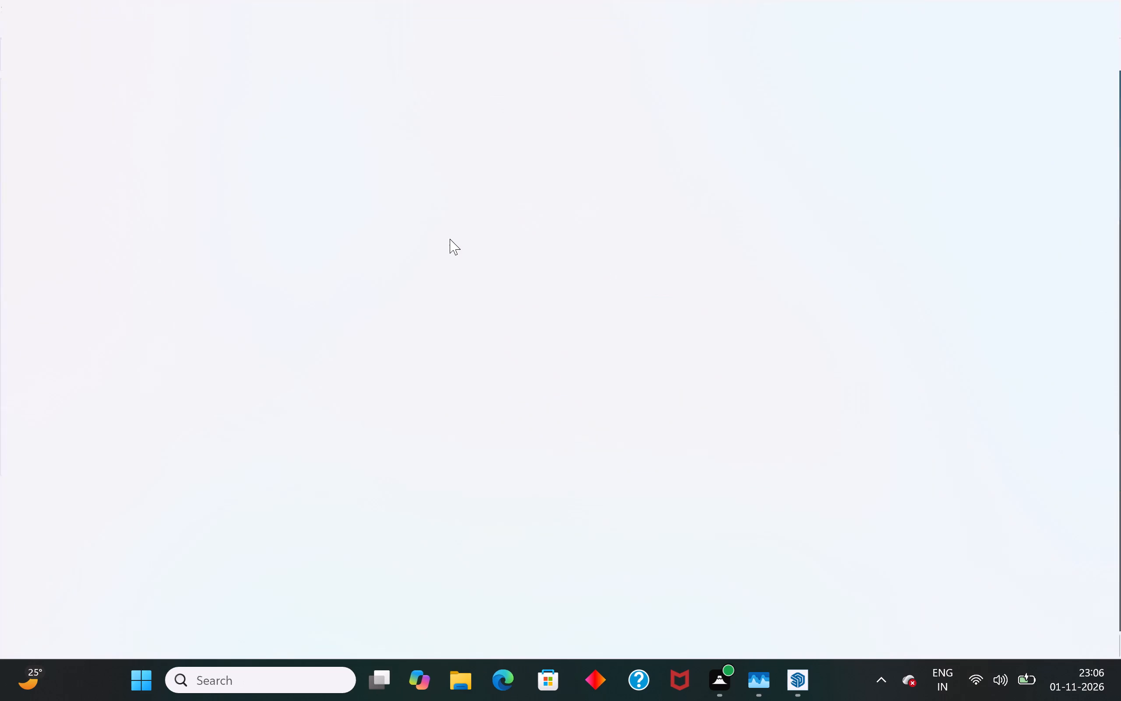
click(427, 332)
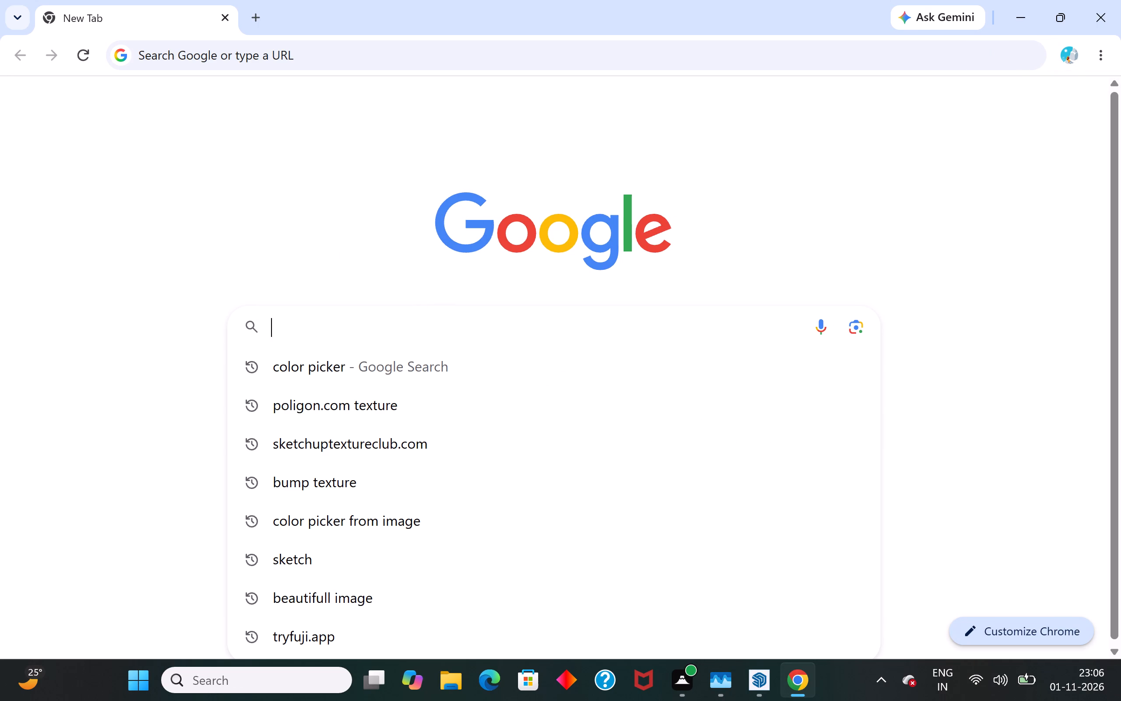
text(wall texturw)
key(BackSpace)
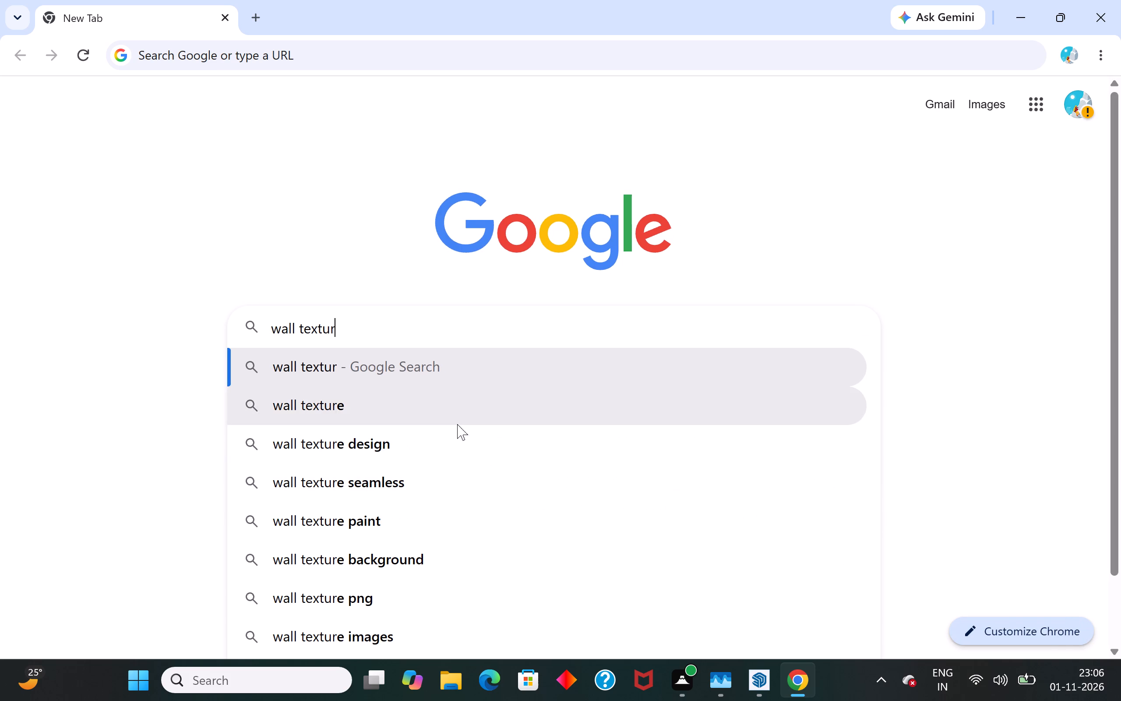
click(466, 404)
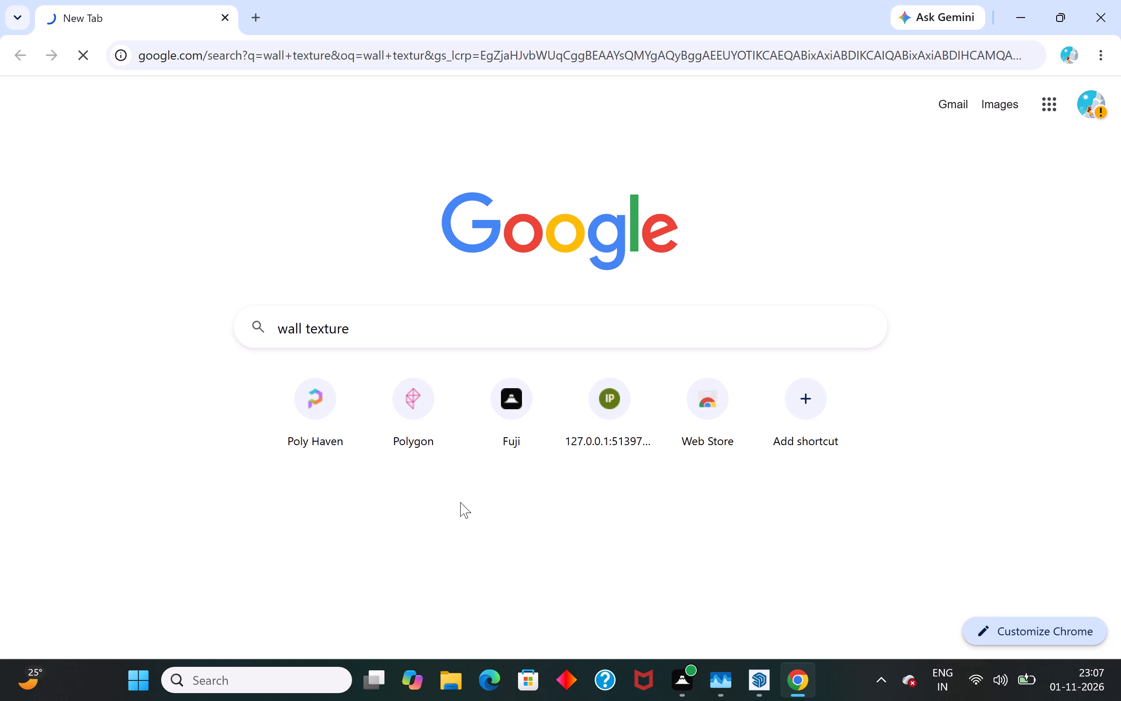
click(793, 677)
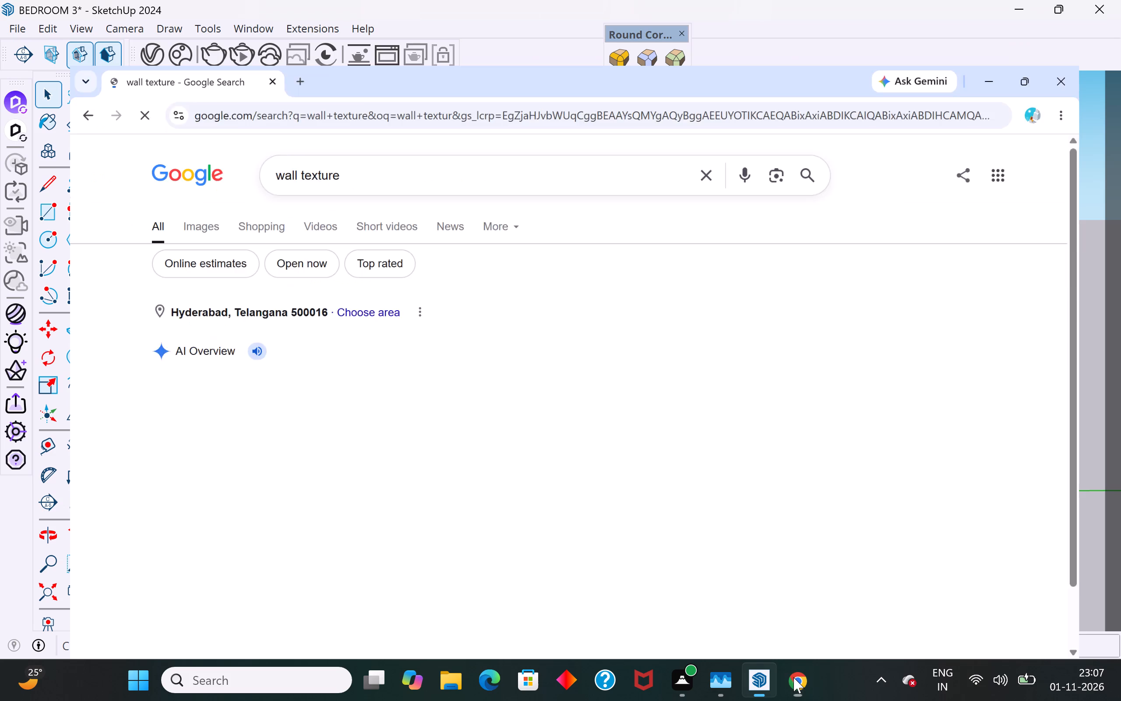
click(793, 677)
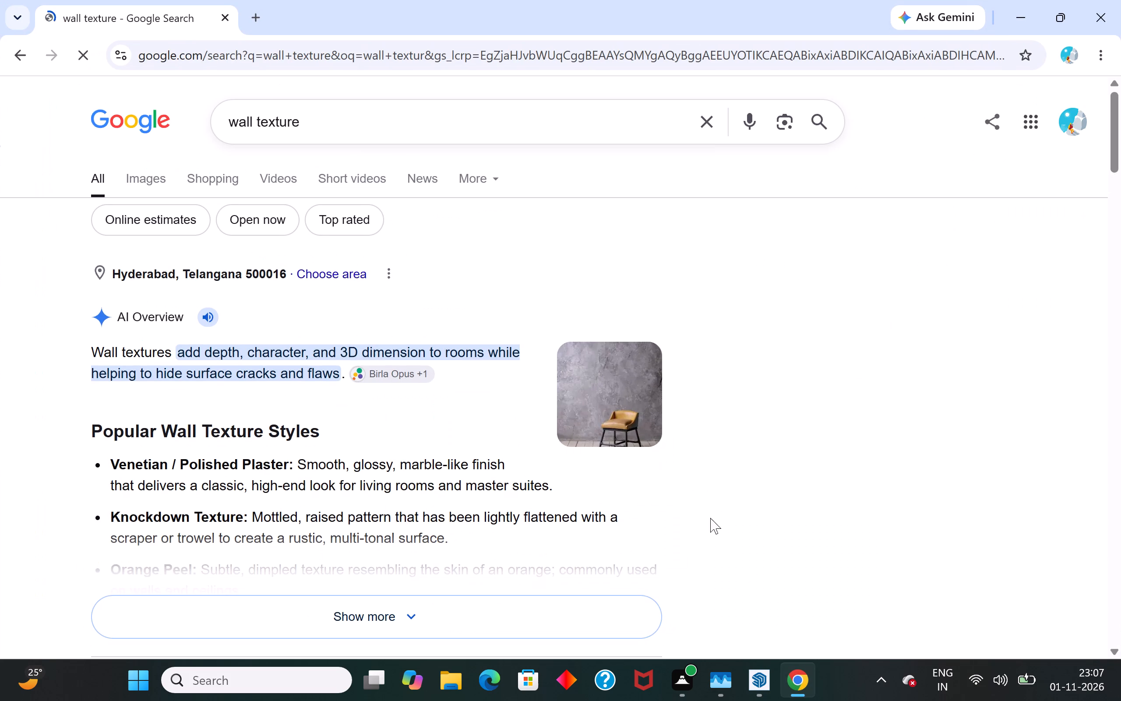
scroll(624, 409, up, 4)
click(638, 369)
Search Google for "gray wall texture room" and show the image results.
click(322, 131)
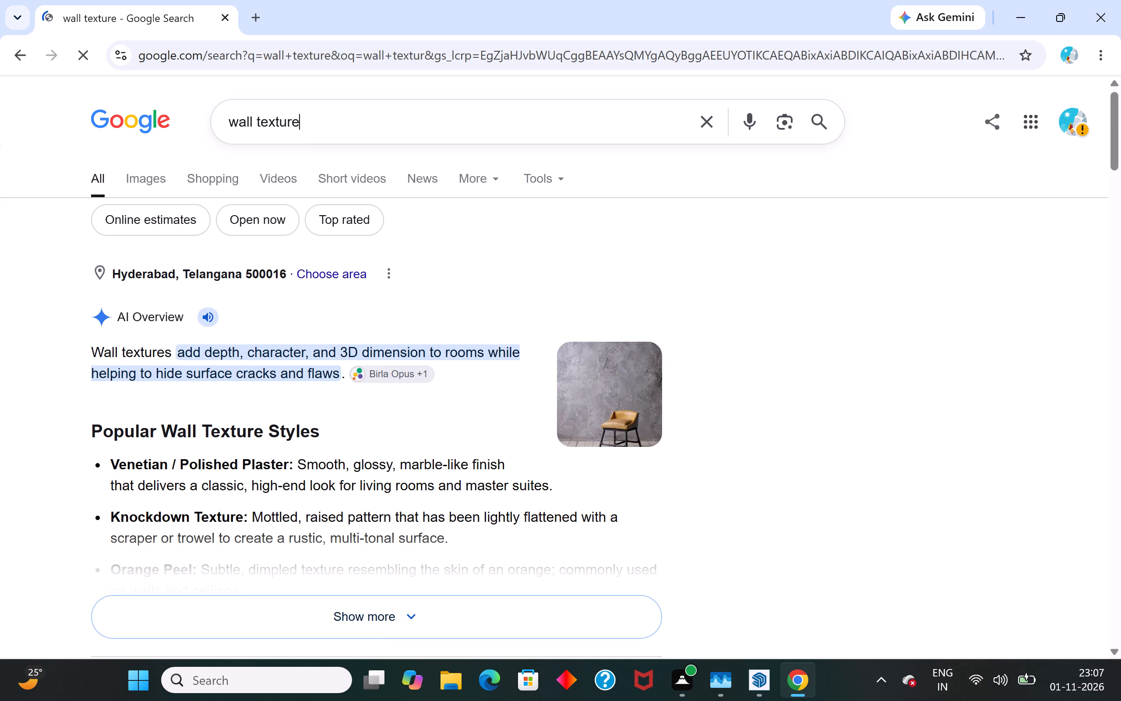
click(696, 121)
click(708, 120)
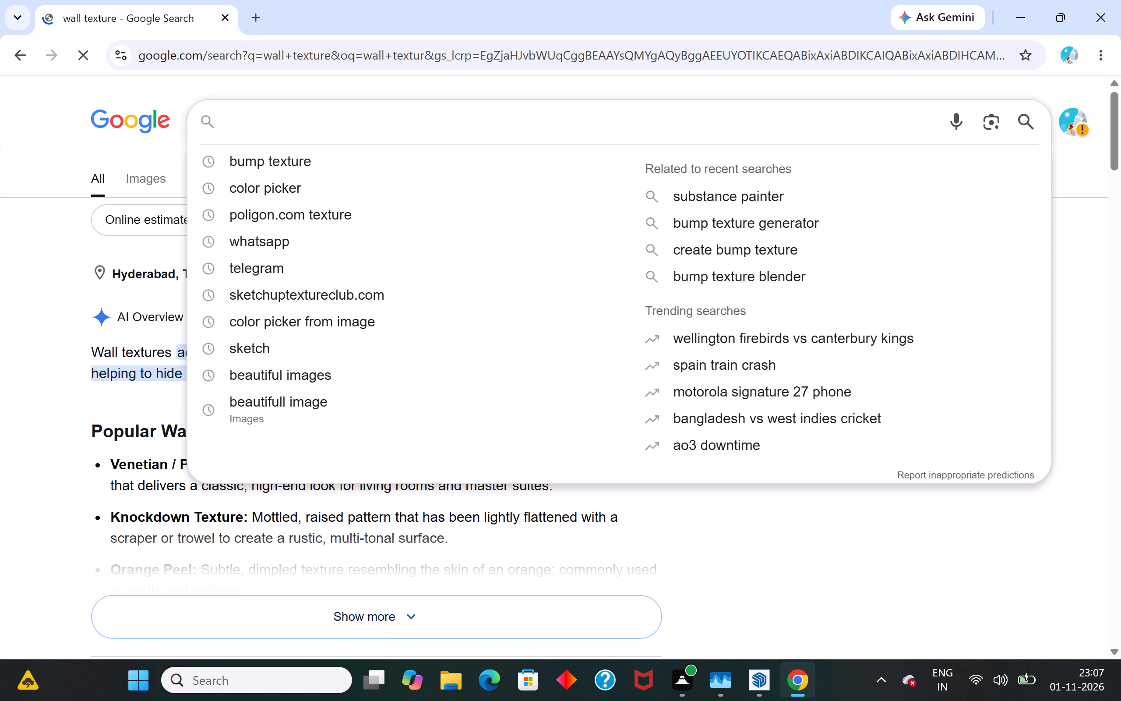
text(gray wall)
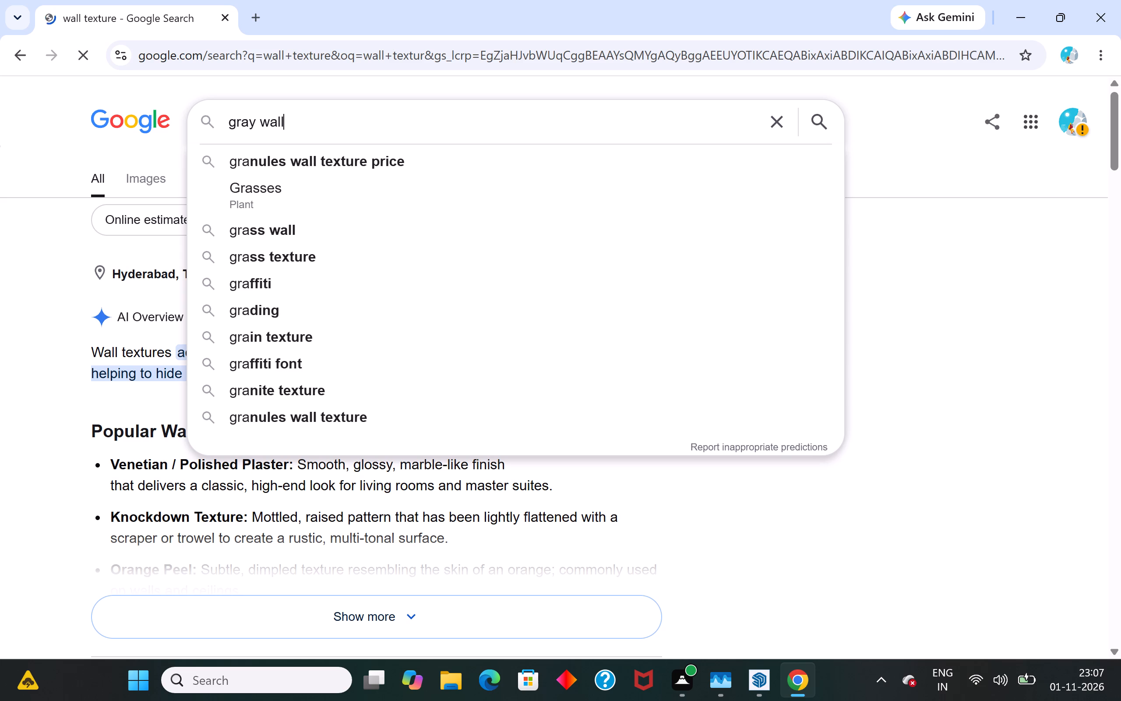
key(space)
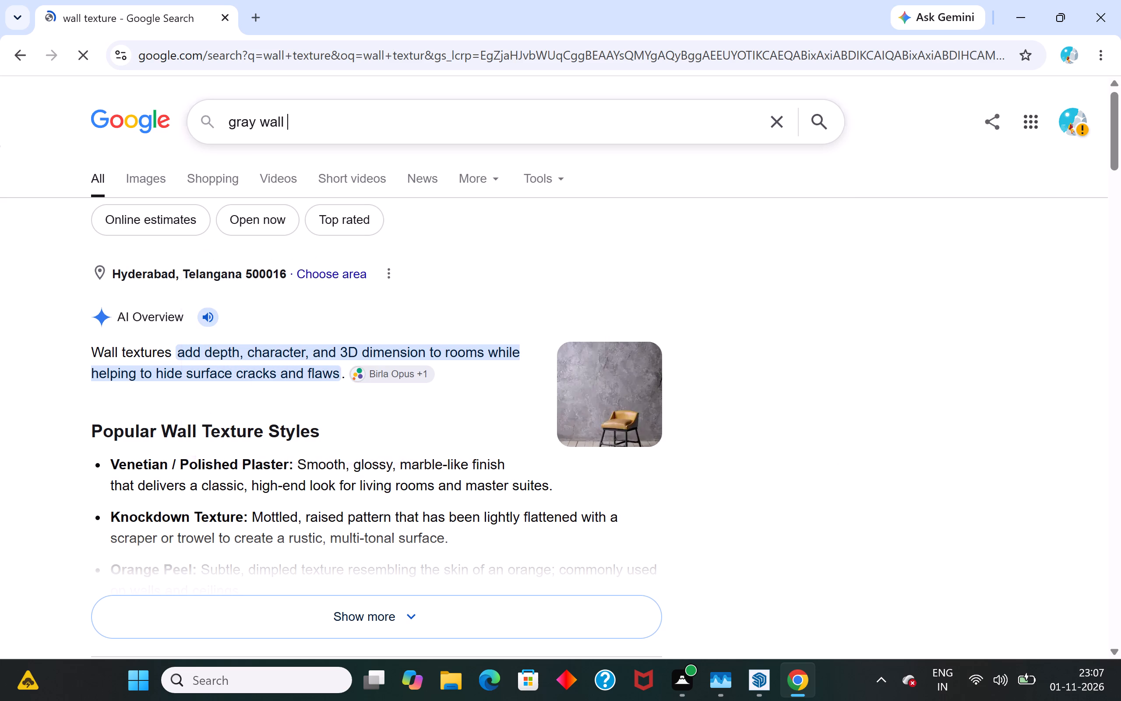
text(tr)
key(BackSpace)
text(exture)
key(space)
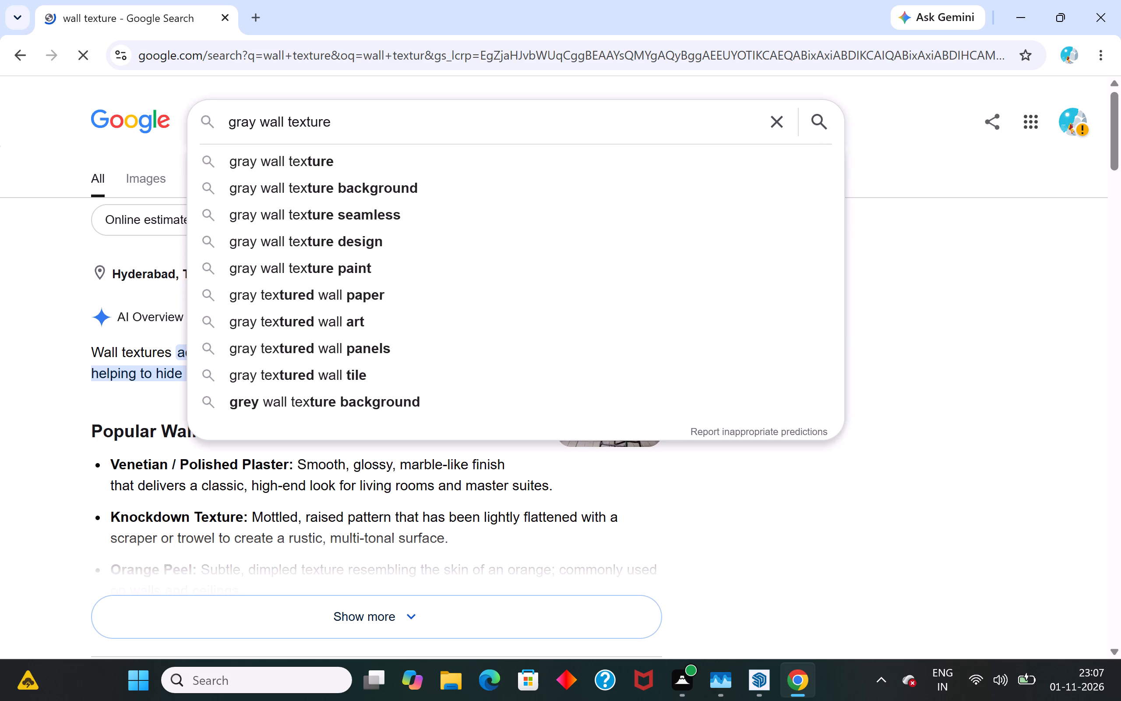
text(roo)
key(m)
key(Return)
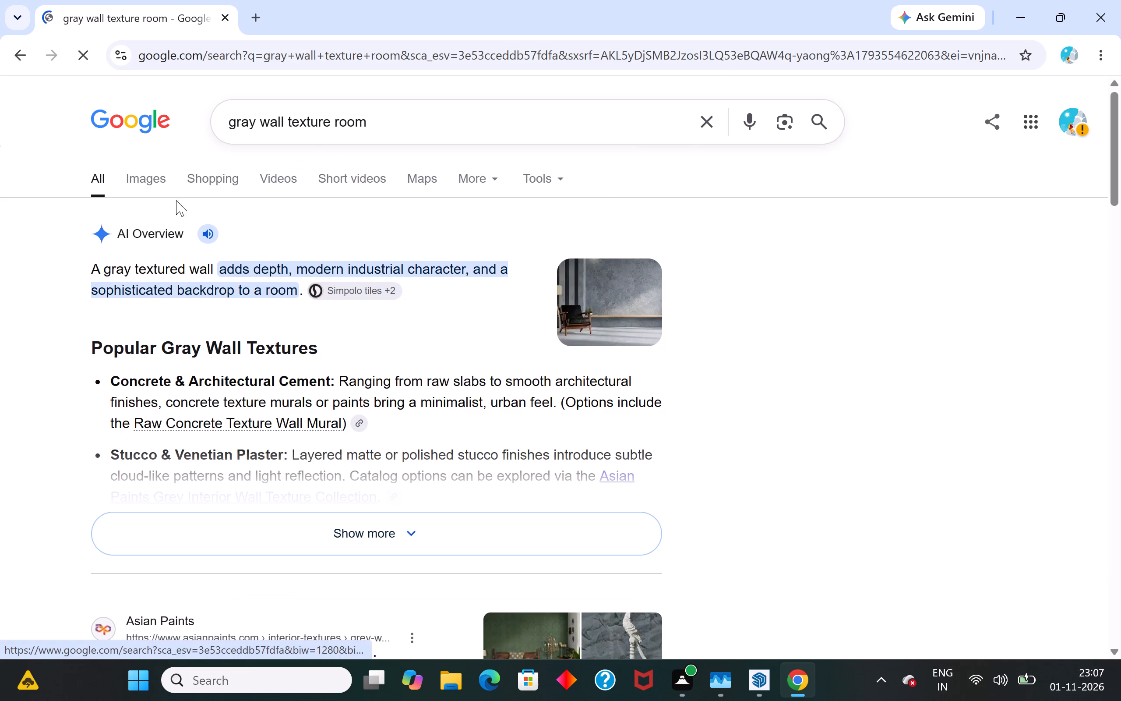
click(145, 175)
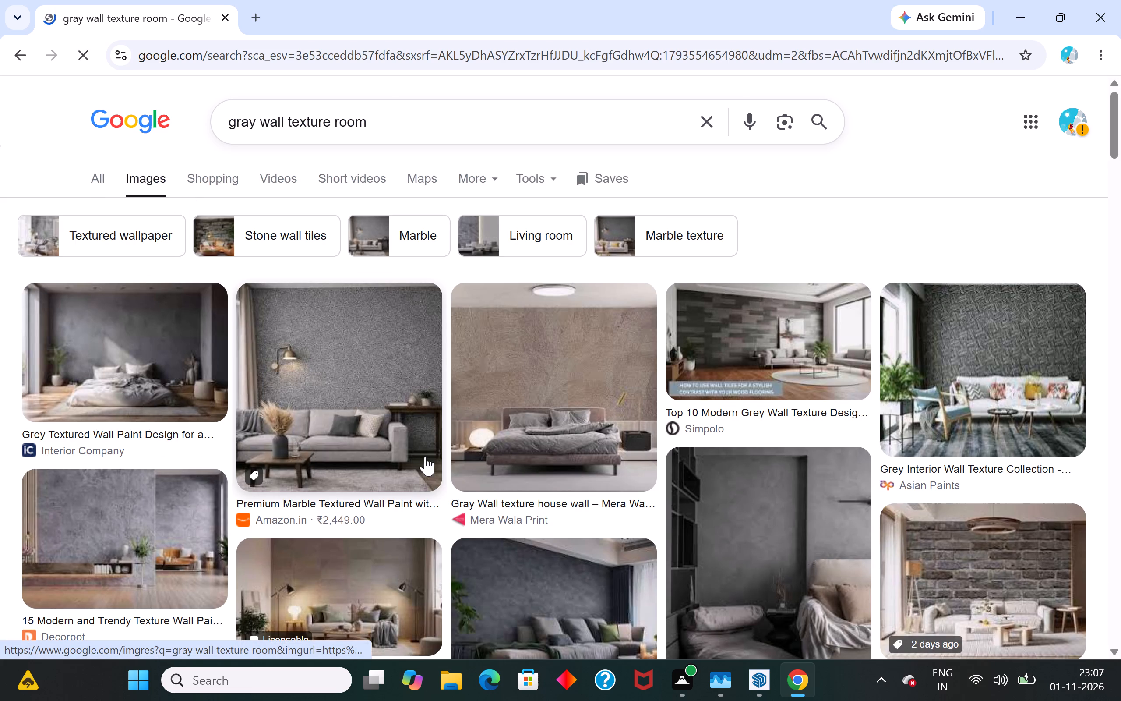
Browse the "gray wall texture room" image results, previewing the Magic Paints Rustic R101 wall texture, and close the browser.
scroll(683, 555, down, 3)
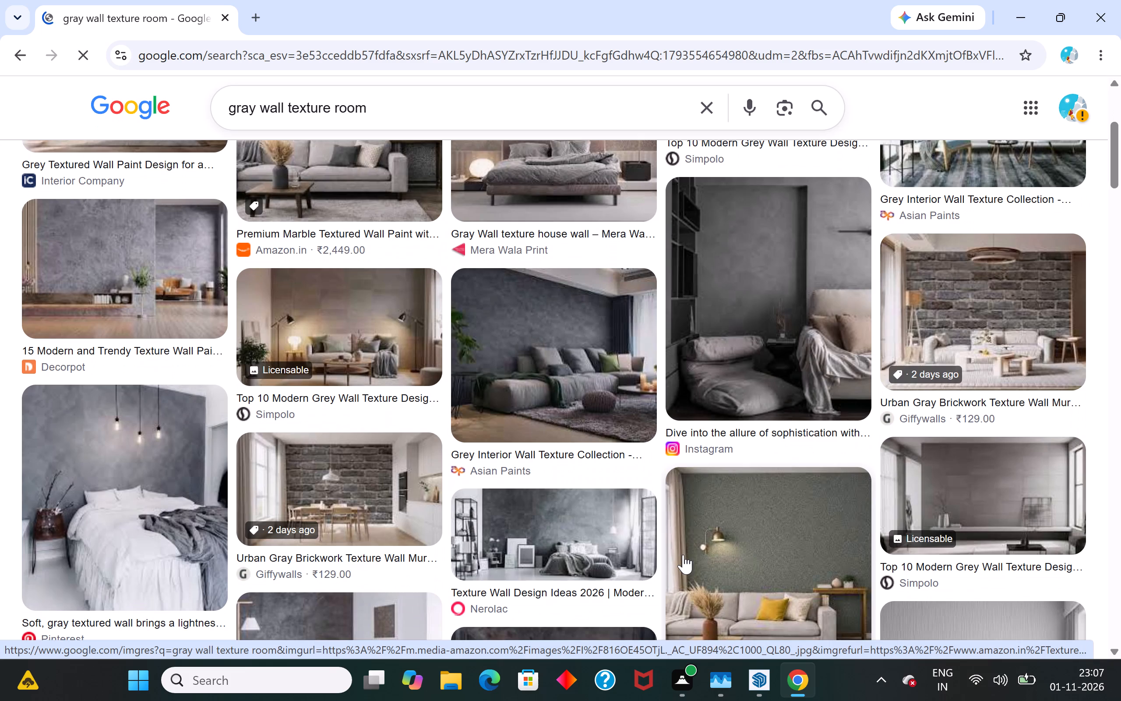
scroll(683, 555, down, 1)
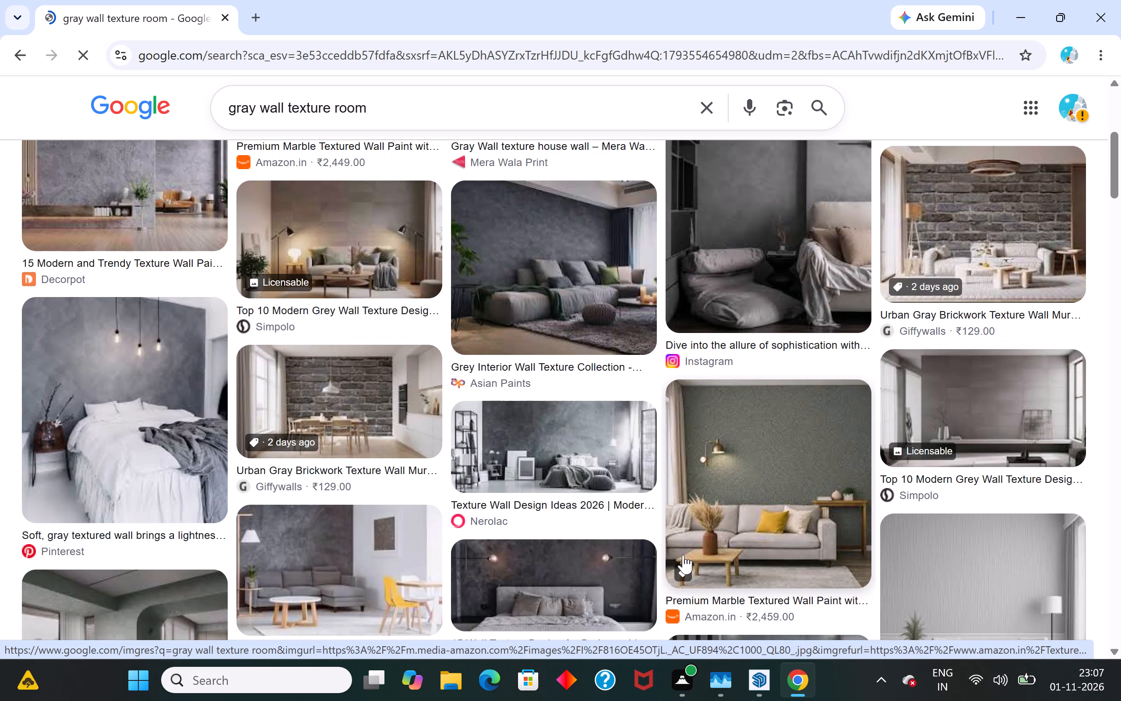
scroll(683, 555, down, 2)
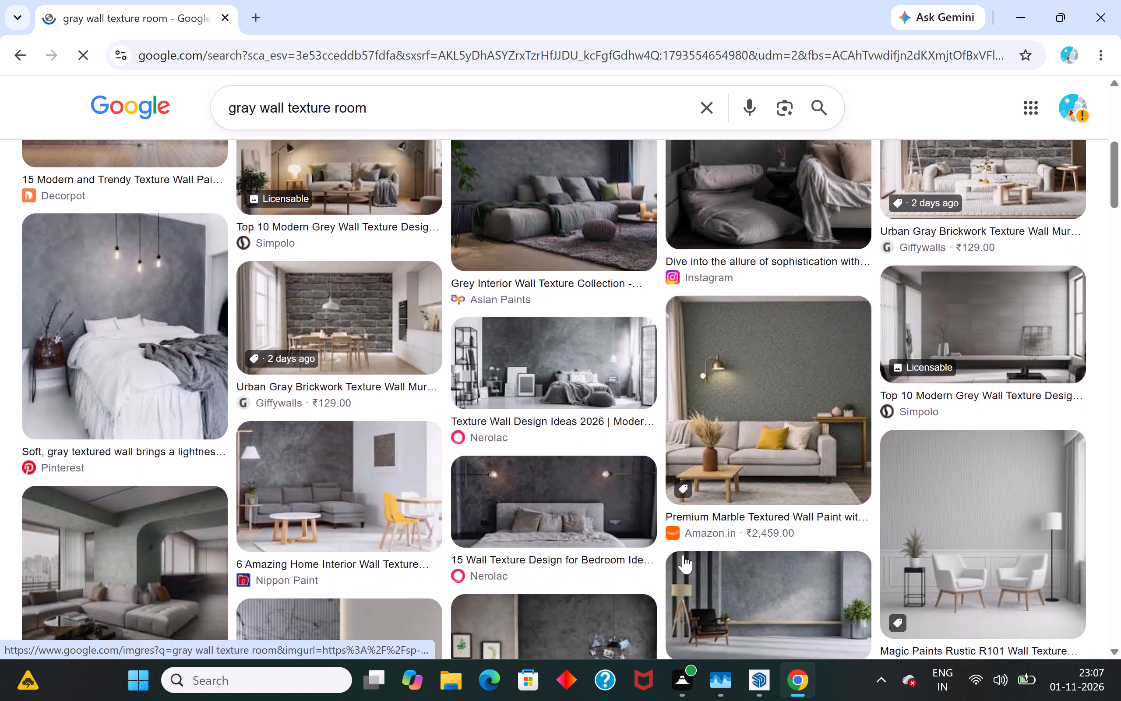
scroll(683, 555, down, 1)
click(972, 297)
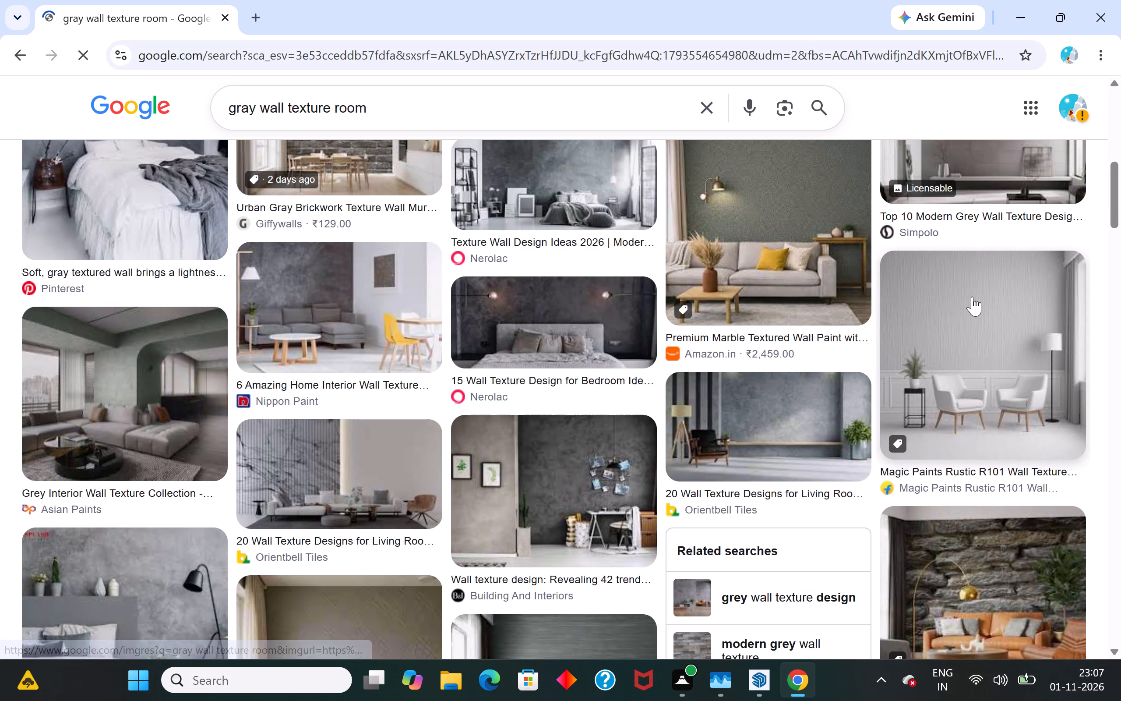
scroll(972, 297, down, 2)
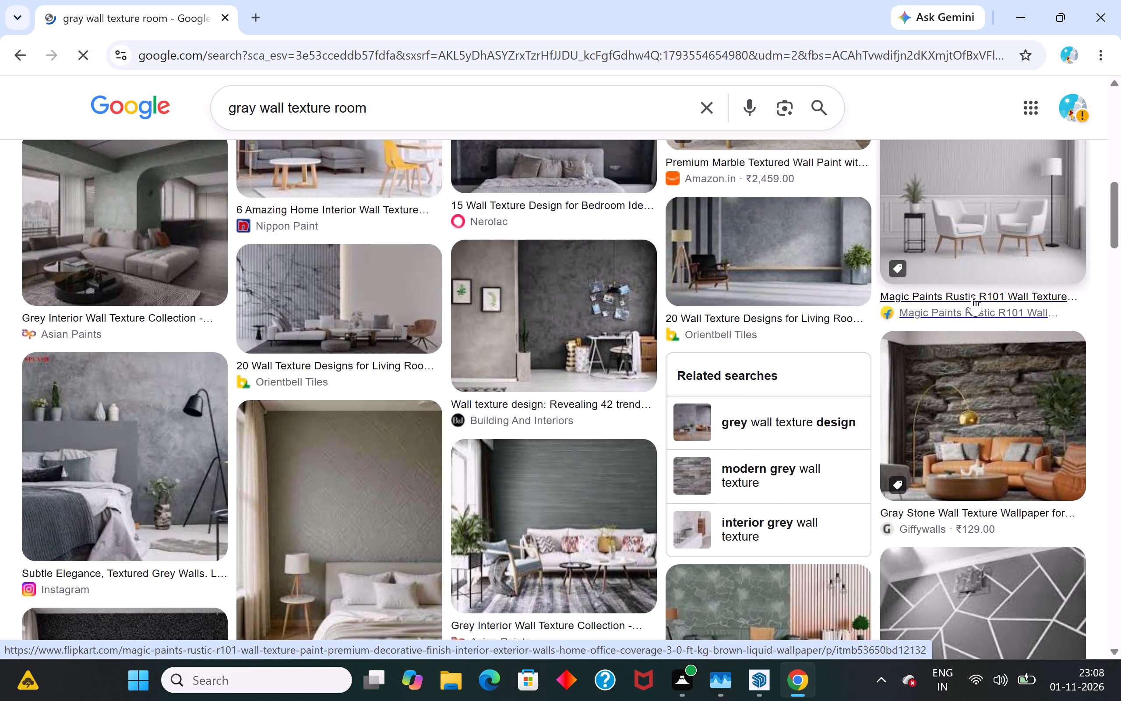
scroll(972, 297, up, 13)
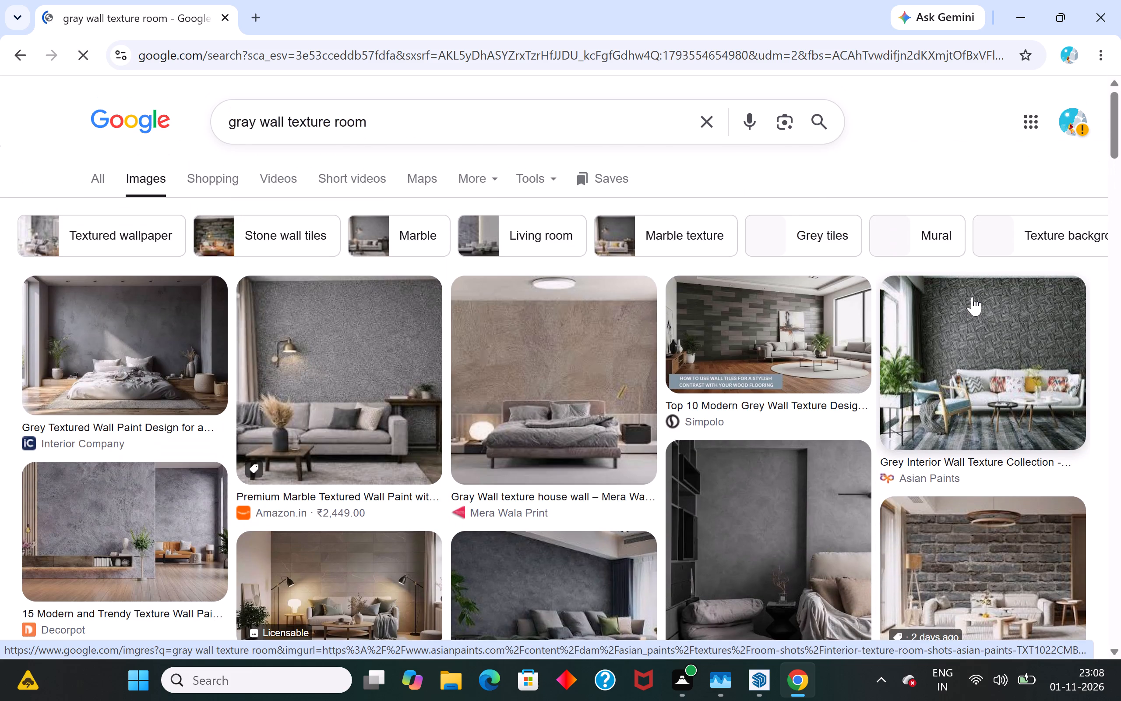
scroll(367, 442, down, 5)
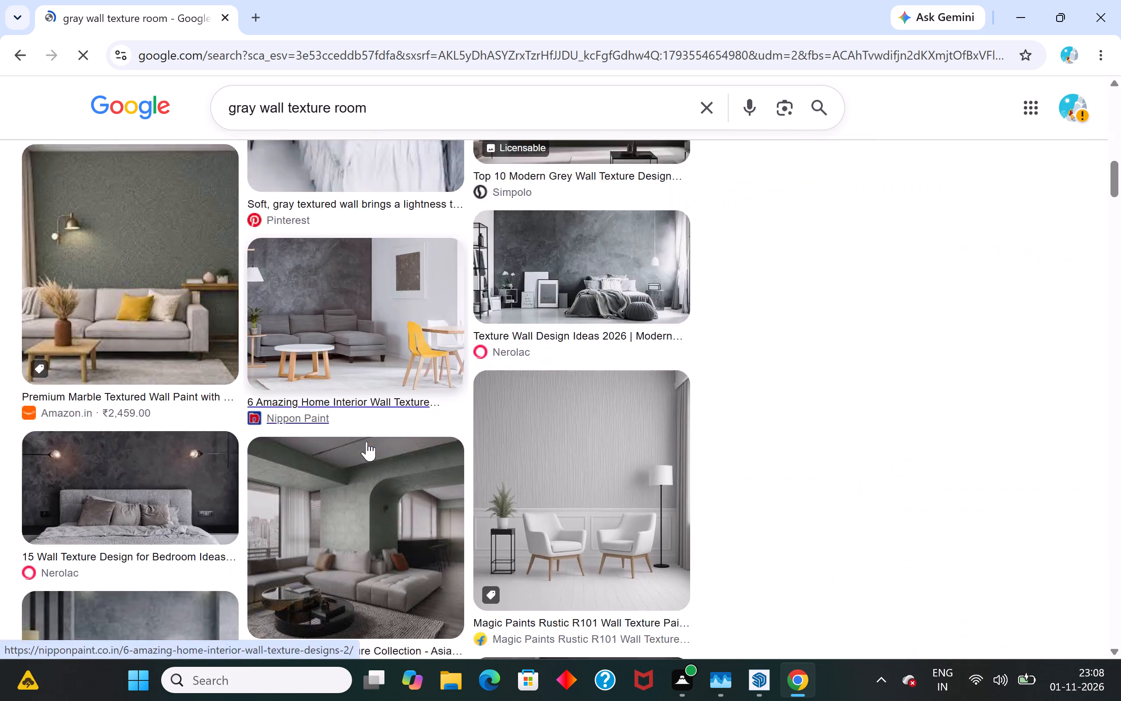
scroll(367, 442, down, 6)
scroll(367, 442, up, 2)
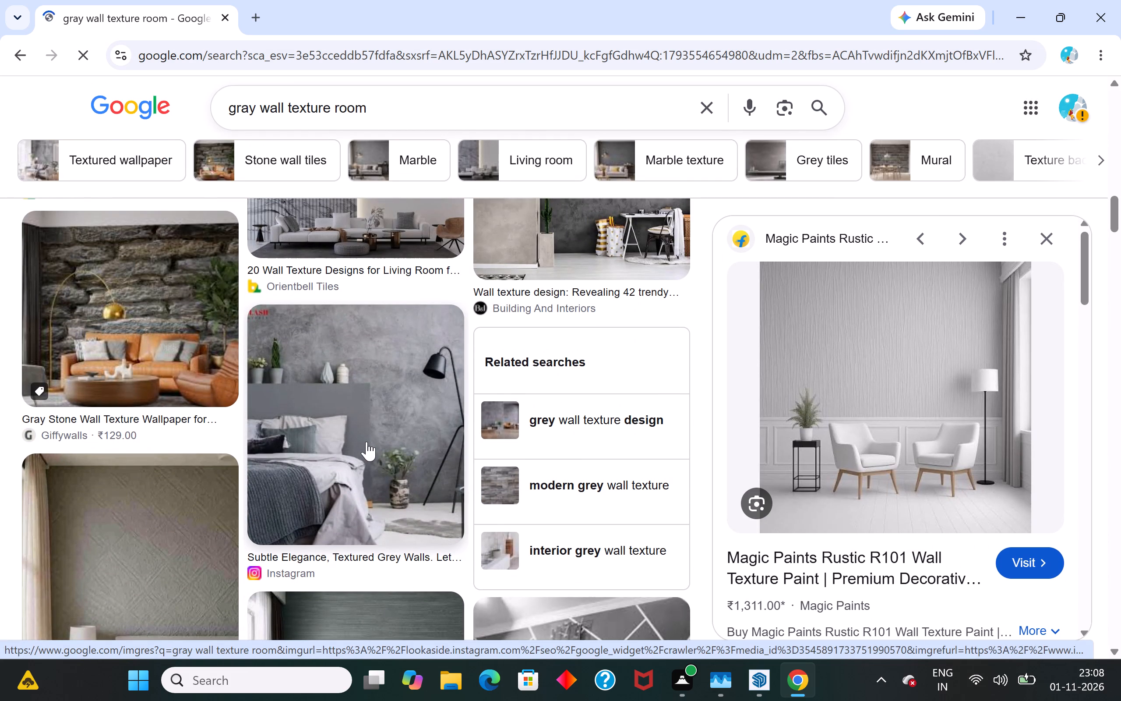
click(1102, 18)
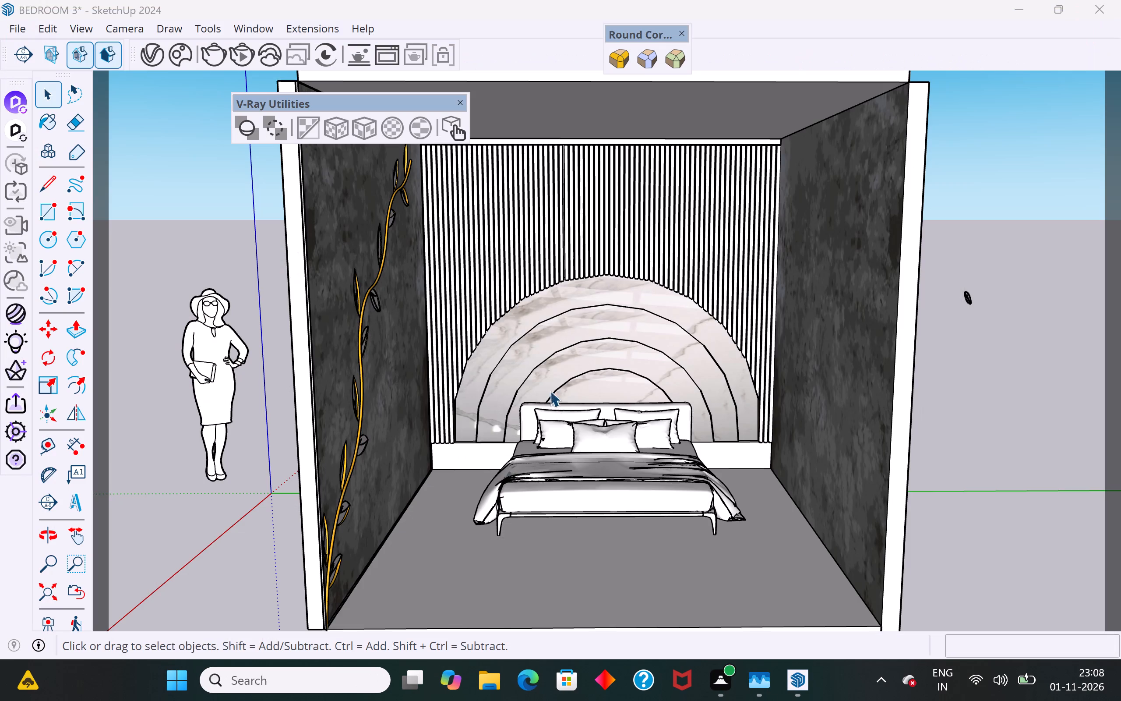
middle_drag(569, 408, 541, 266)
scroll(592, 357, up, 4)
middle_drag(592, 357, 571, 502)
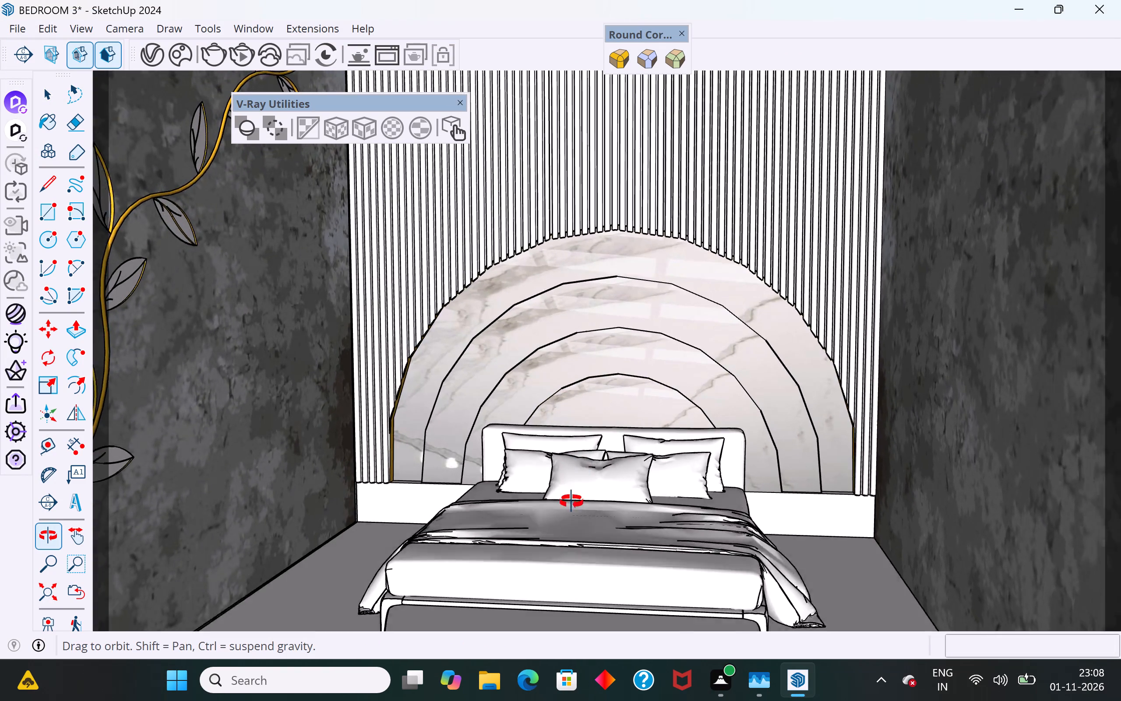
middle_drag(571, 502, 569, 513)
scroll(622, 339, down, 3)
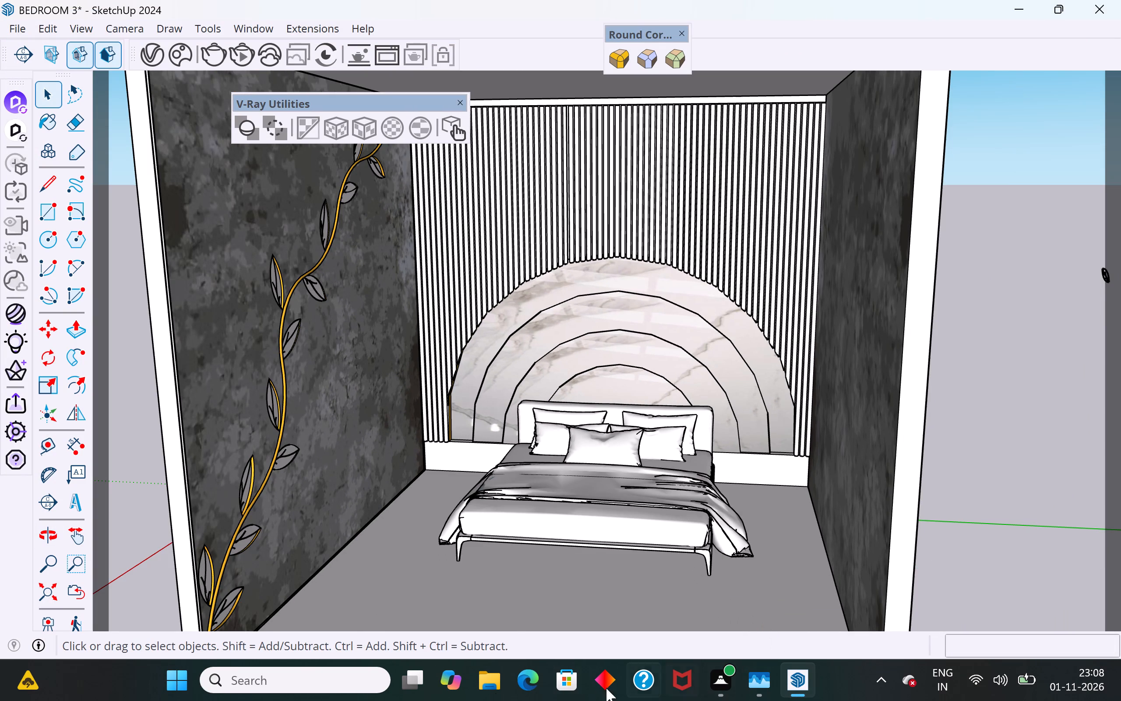
Switch to Google Chrome, search Google for "wall texture" and show the image results.
click(352, 685)
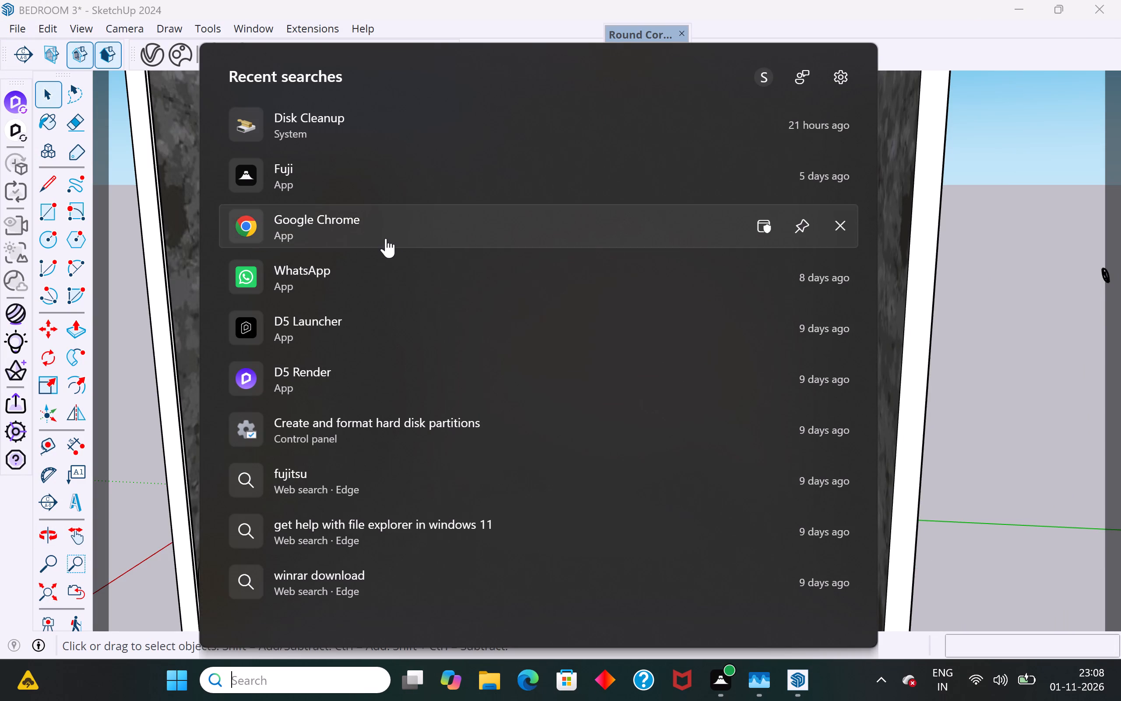
click(386, 238)
click(509, 53)
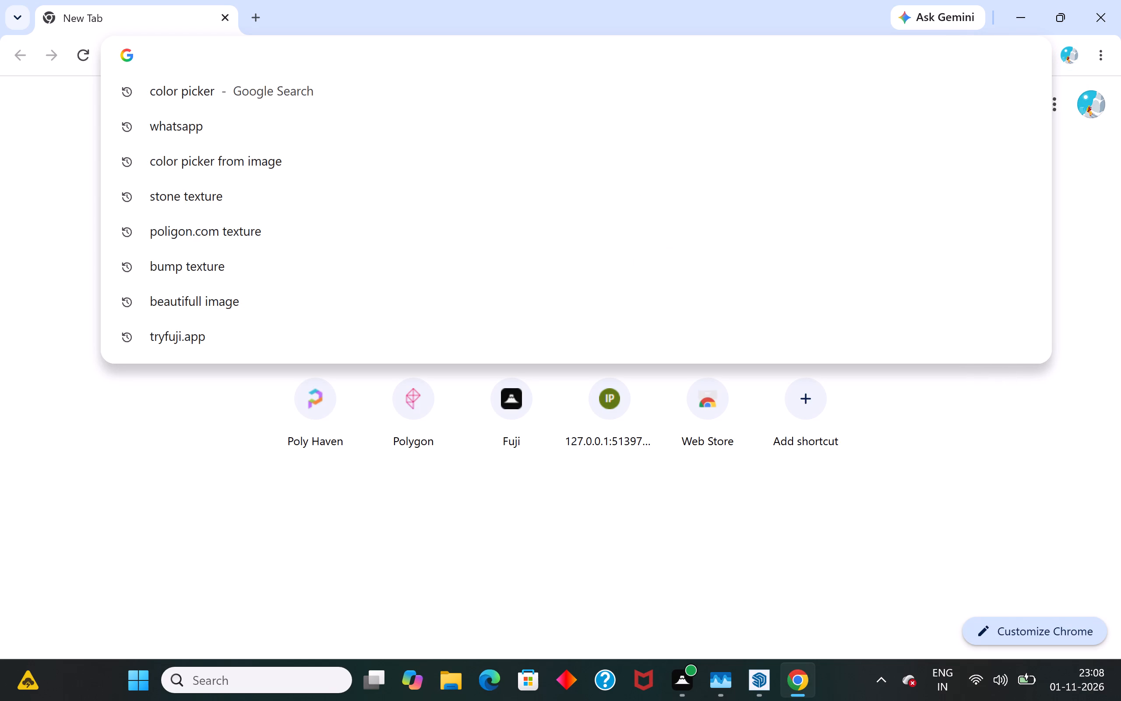
text(wall)
key(space)
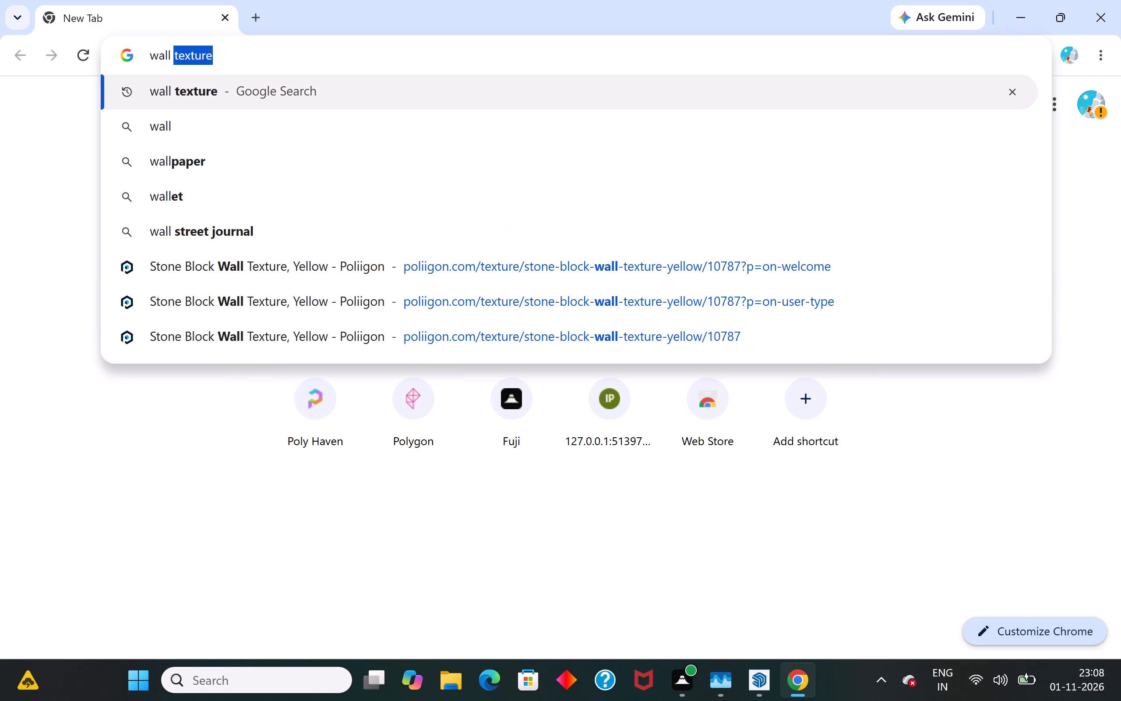
text(texture)
key(space)
key(Return)
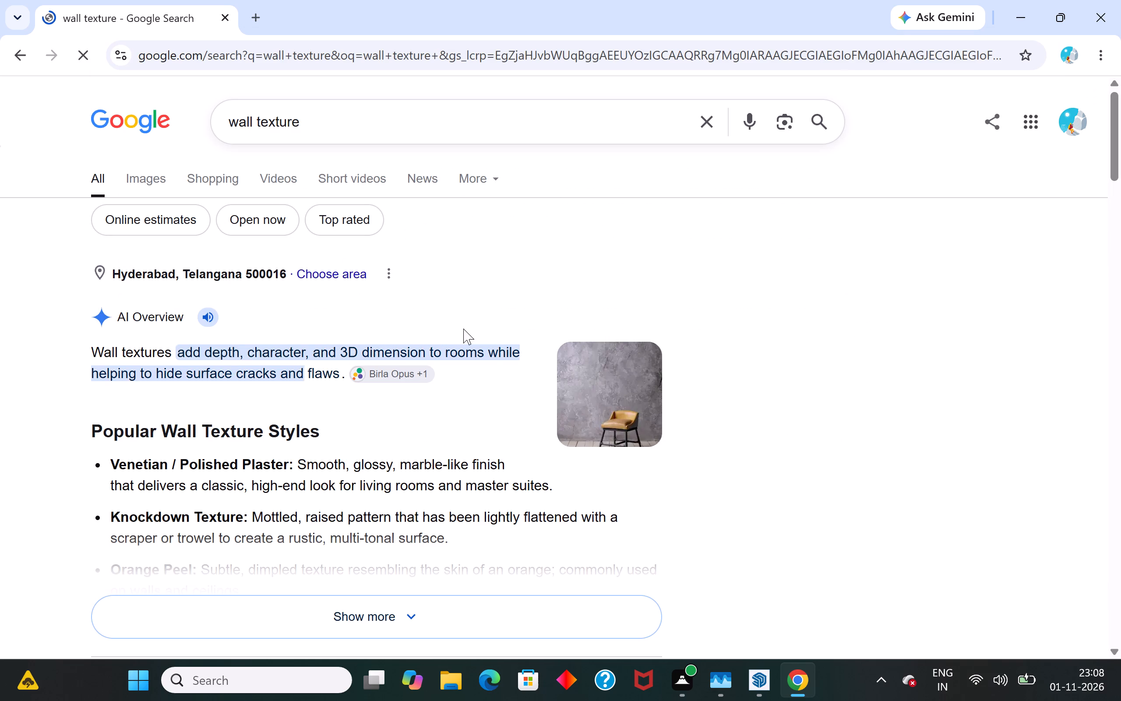
click(166, 181)
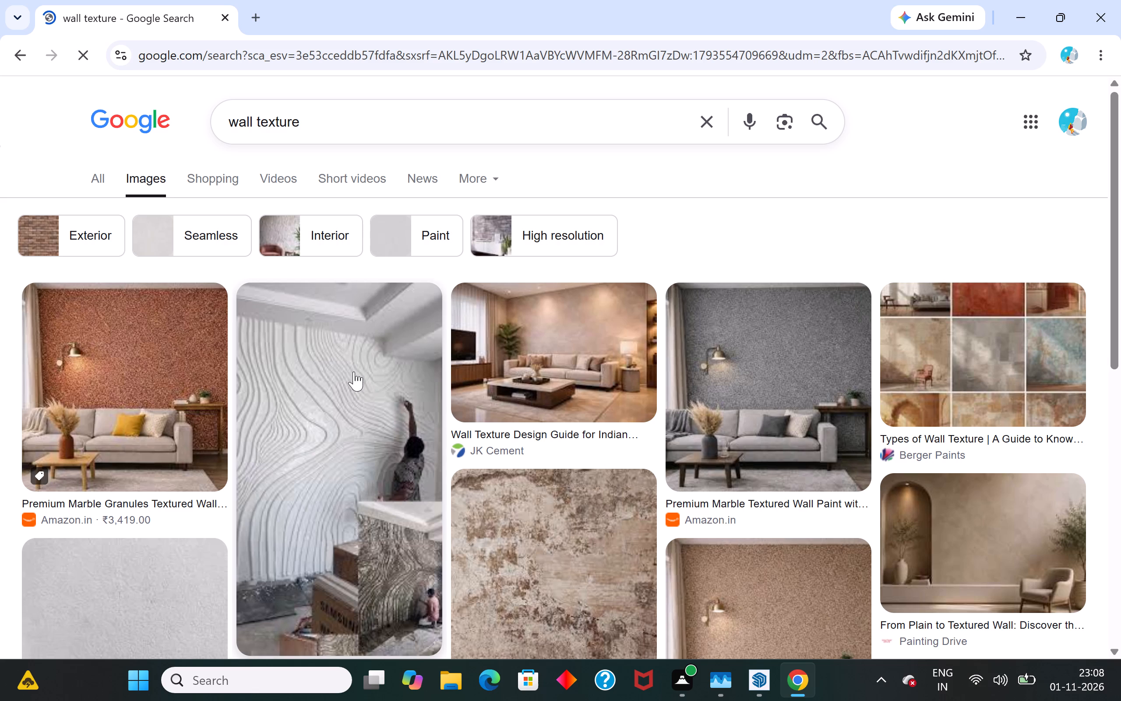
Browse the wall texture images and preview the Pattern Pictures "Small plaster wall texture background" image.
scroll(365, 381, down, 5)
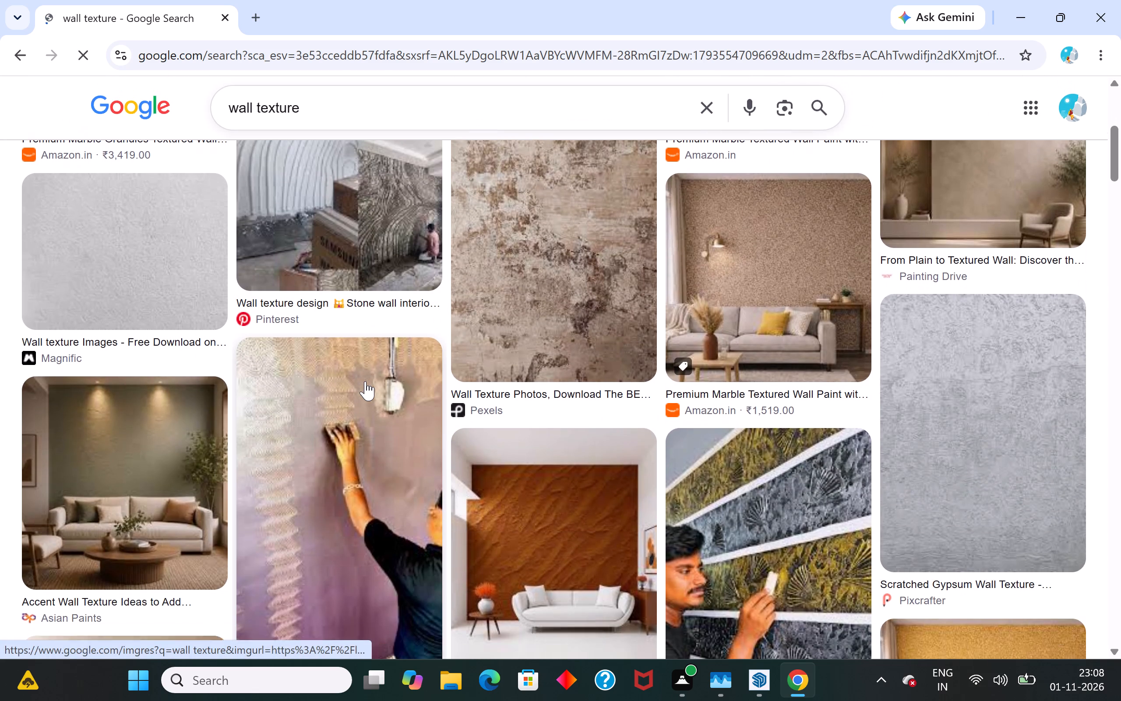
scroll(365, 381, down, 1)
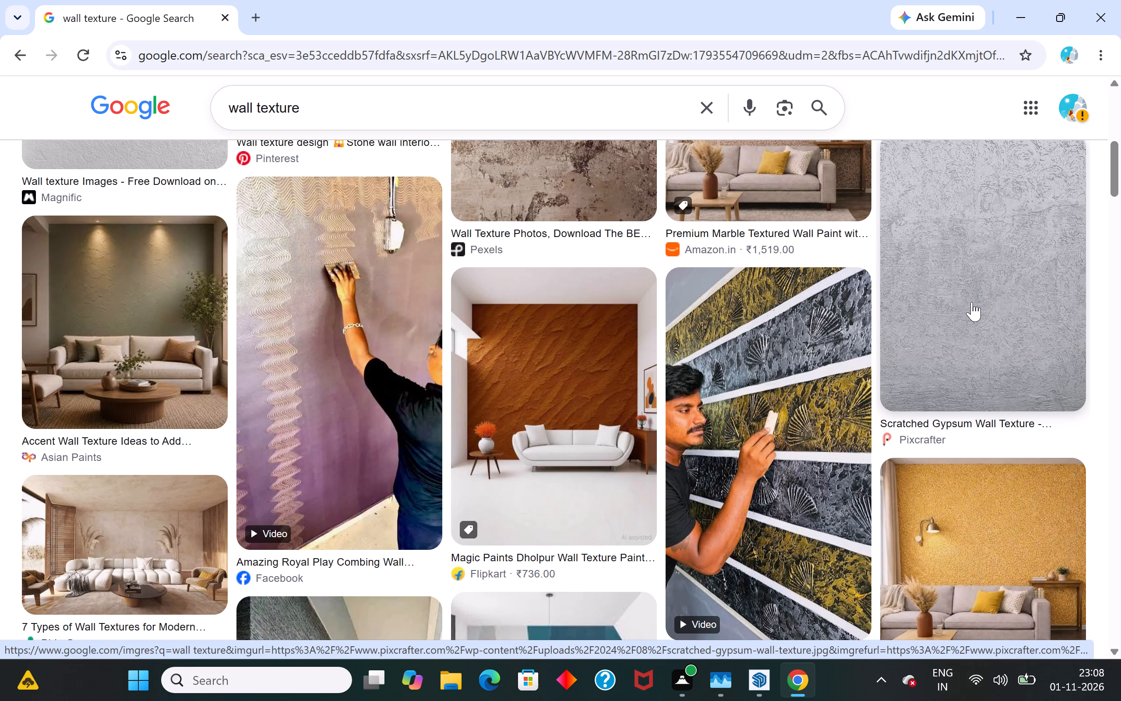
scroll(898, 350, down, 1)
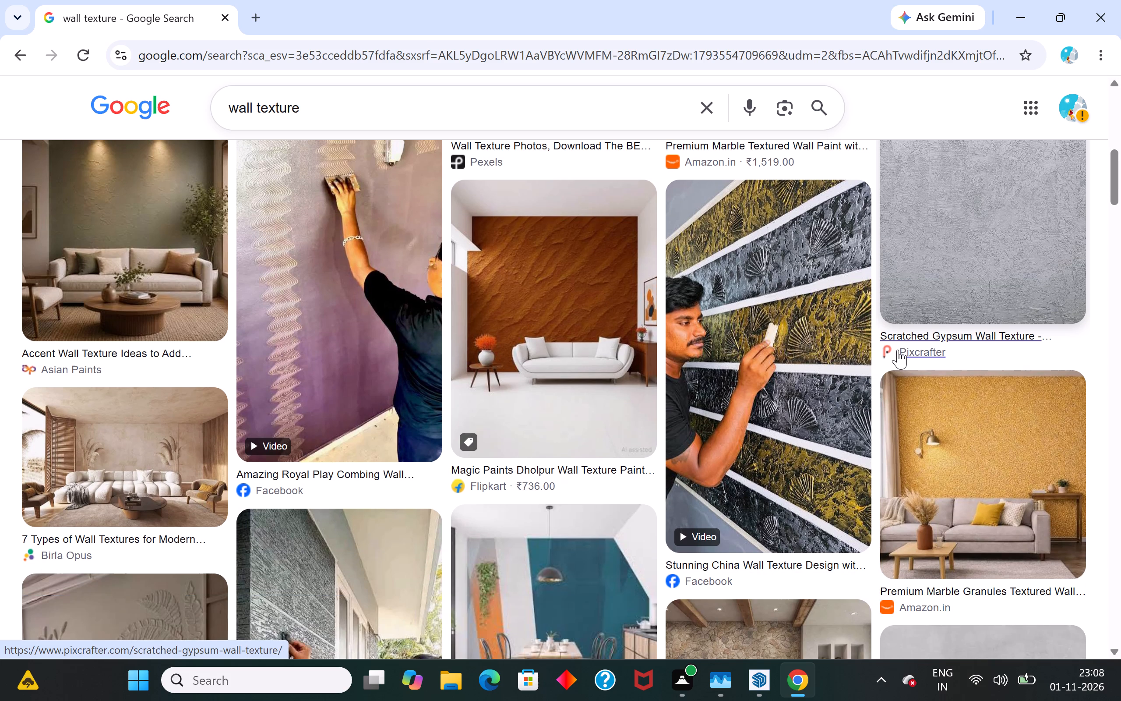
scroll(898, 350, down, 5)
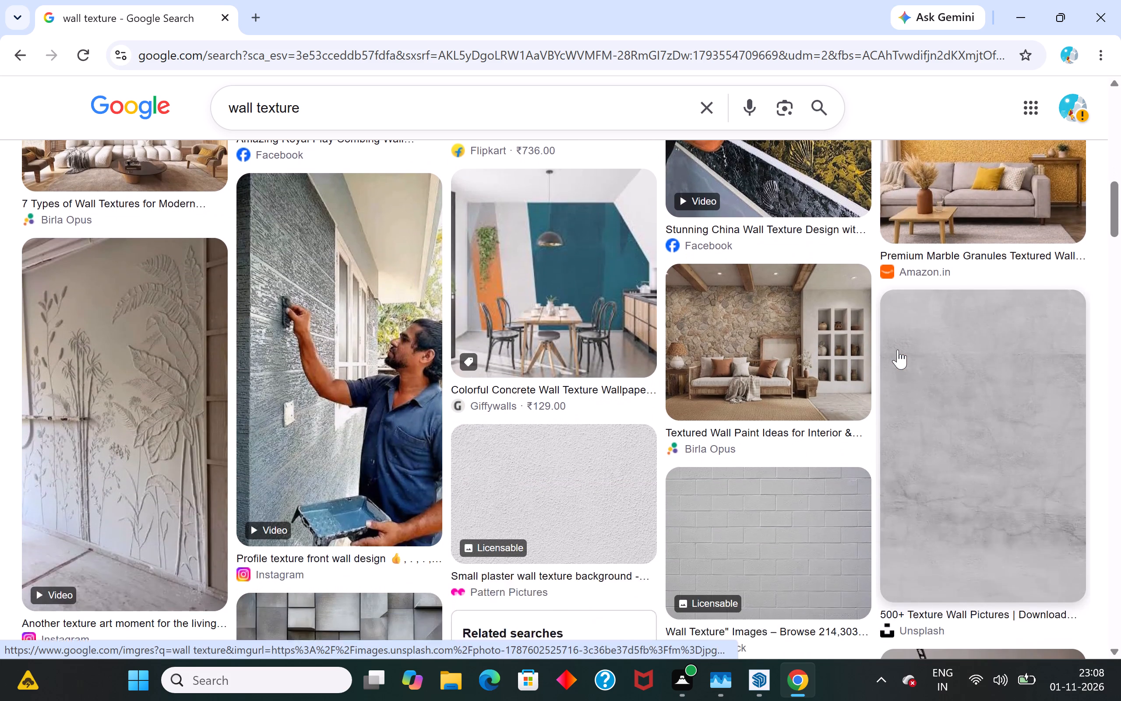
scroll(898, 350, down, 2)
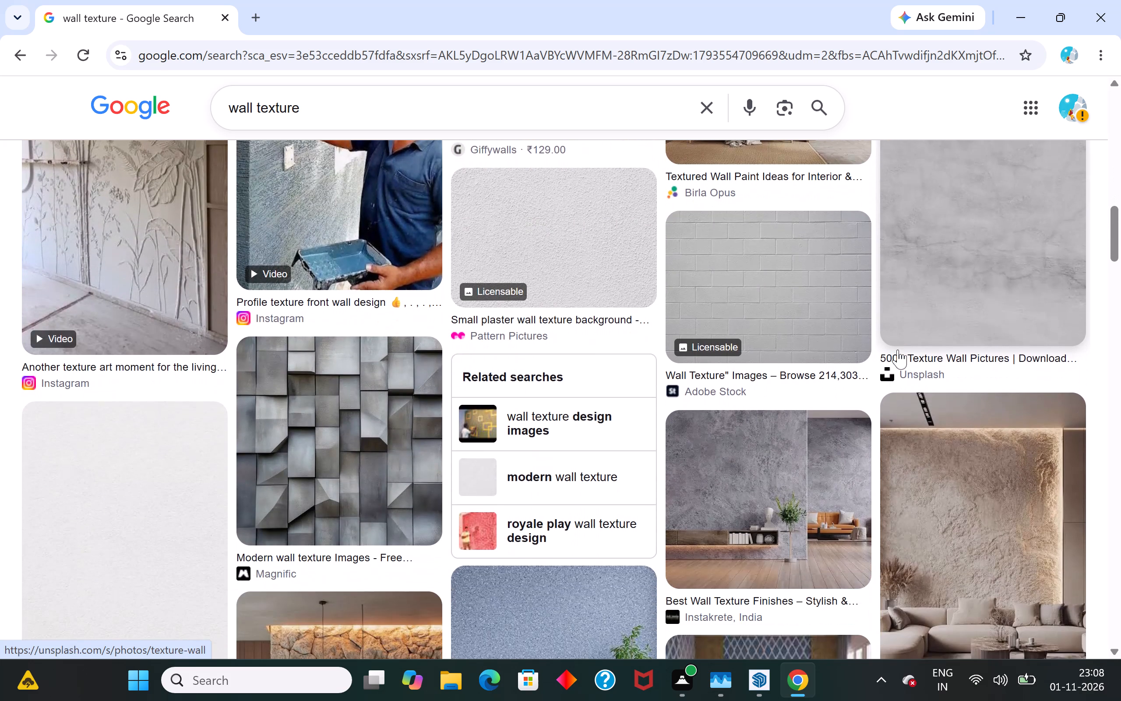
click(560, 204)
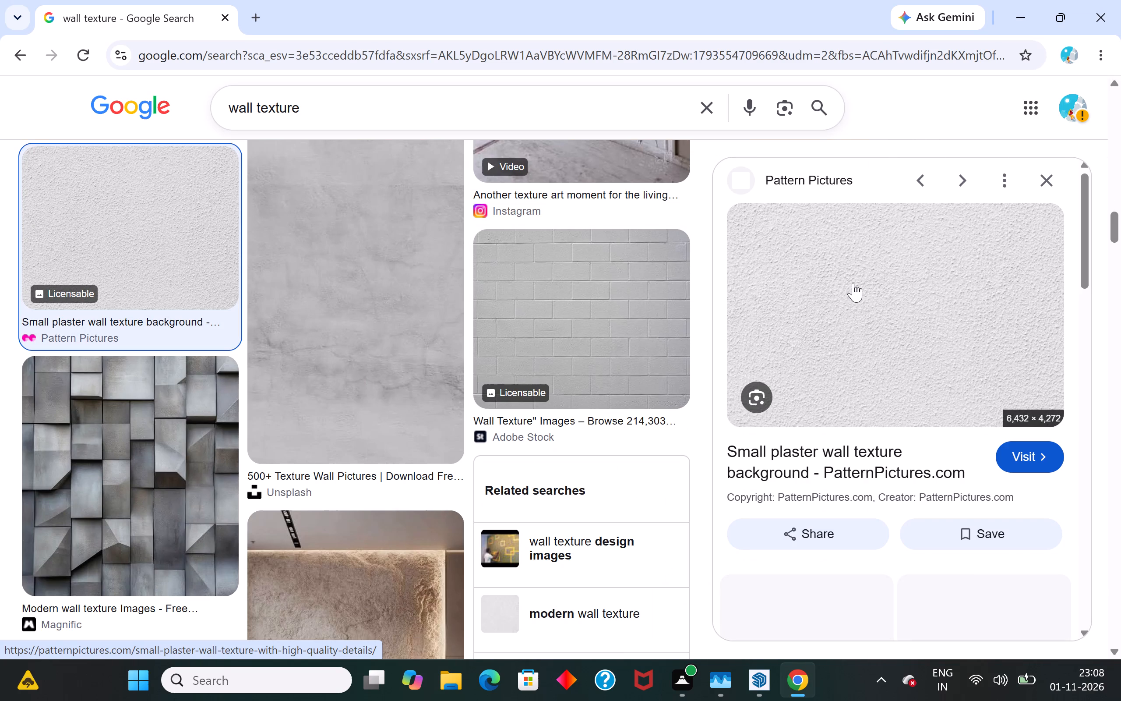
scroll(790, 322, down, 4)
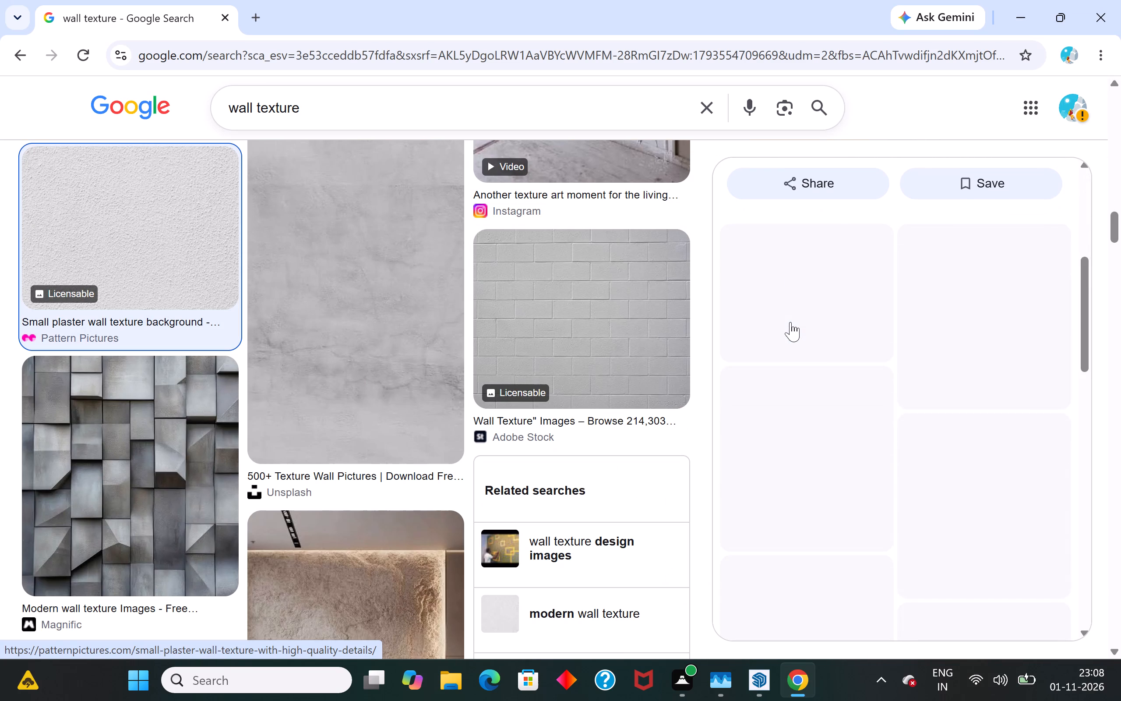
scroll(790, 322, up, 8)
Save the small plaster wall texture image as JPEG "wall texture 1" in the bump texture folder.
right_click(839, 295)
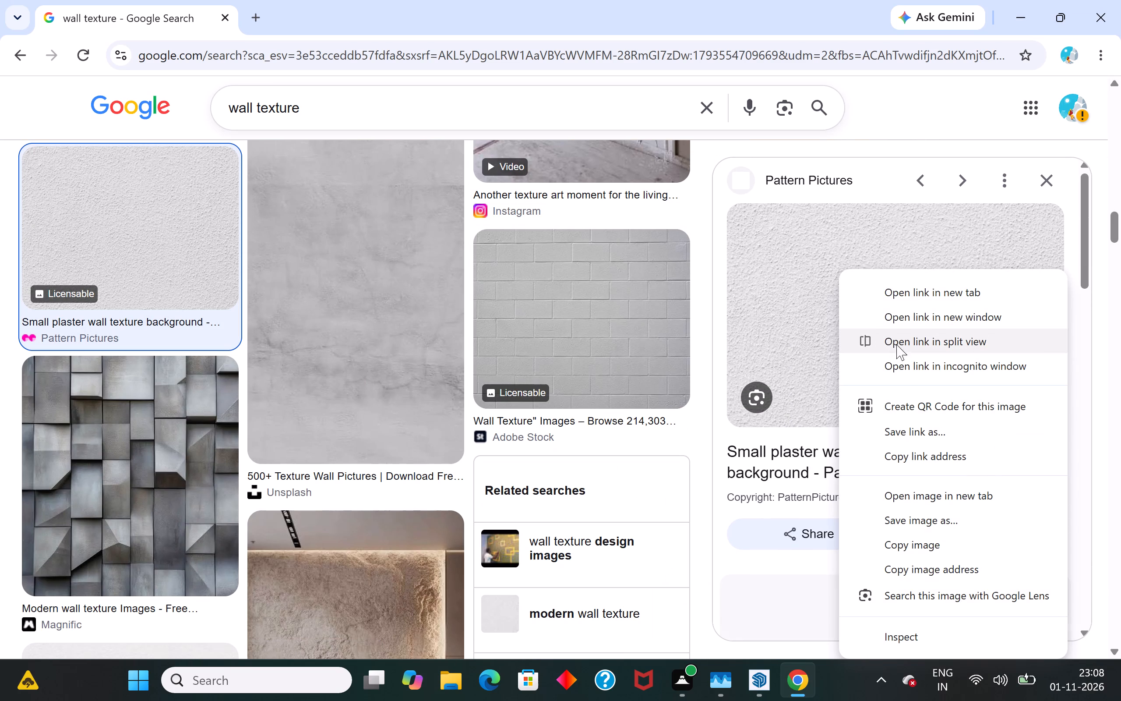
click(928, 523)
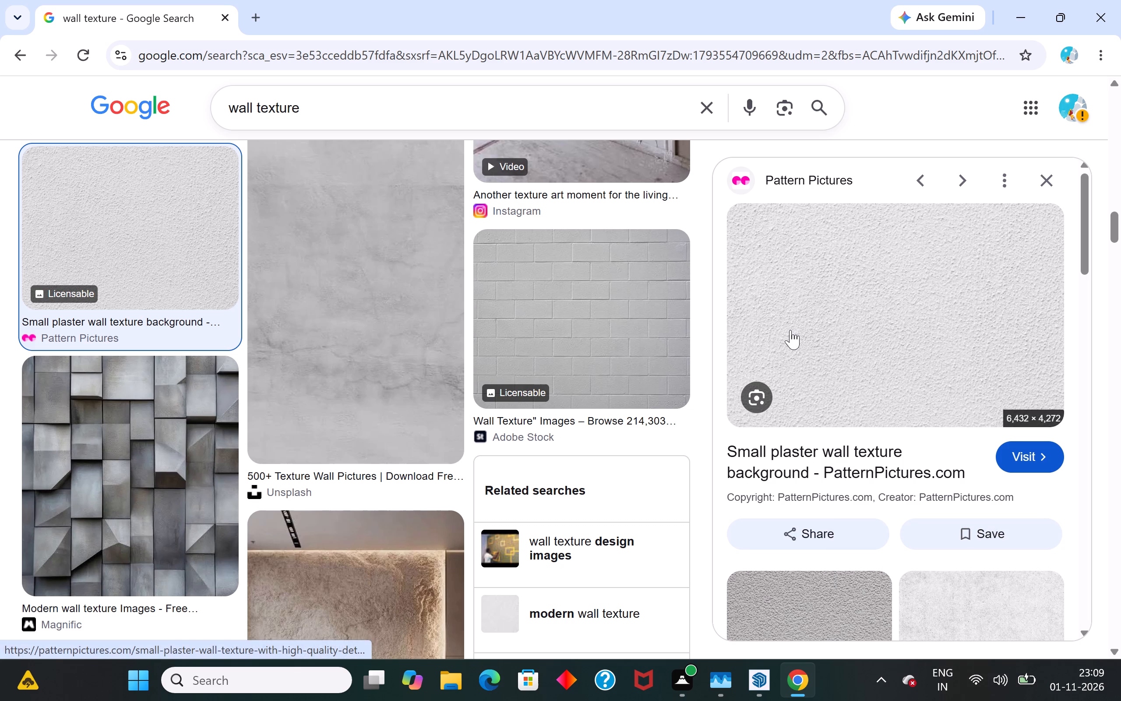
scroll(790, 330, down, 4)
scroll(790, 330, up, 4)
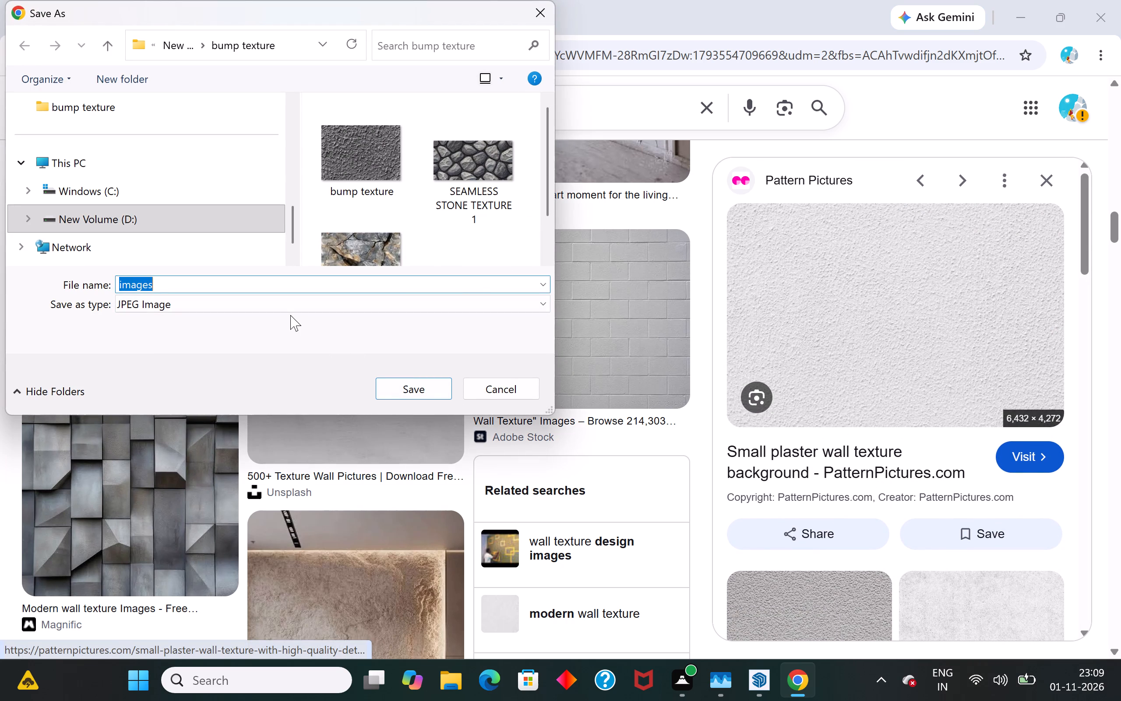
key(BackSpace)
key(BackSpace)
text(wall texture)
key(space)
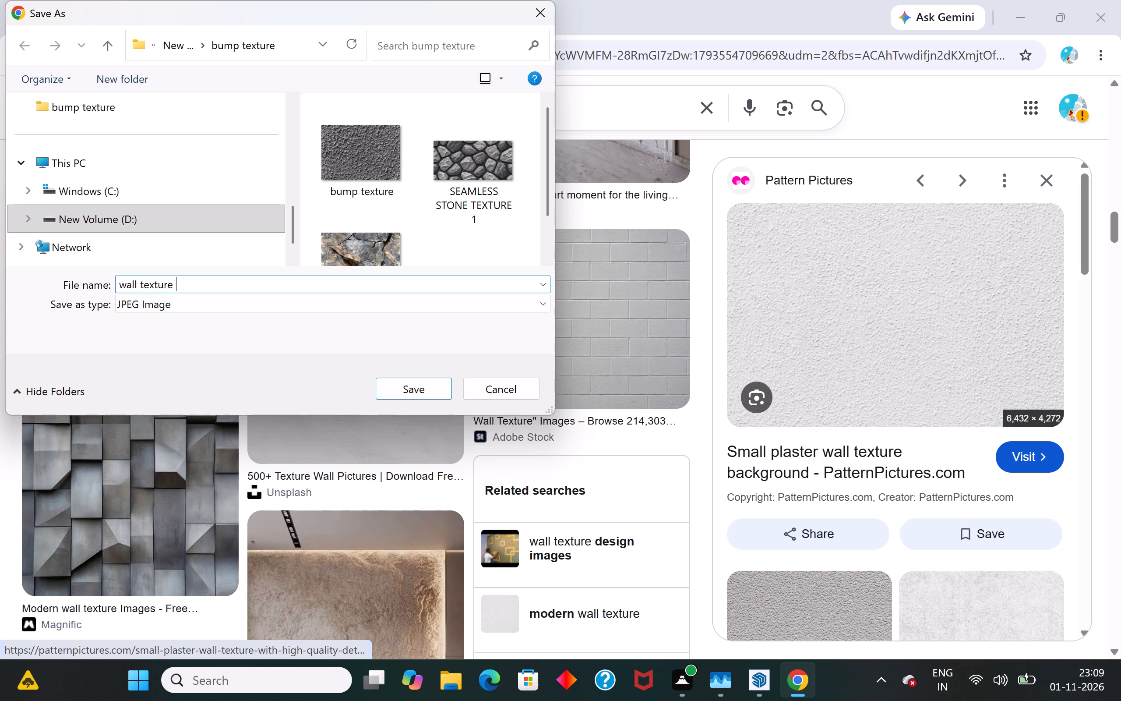
key(1)
click(430, 383)
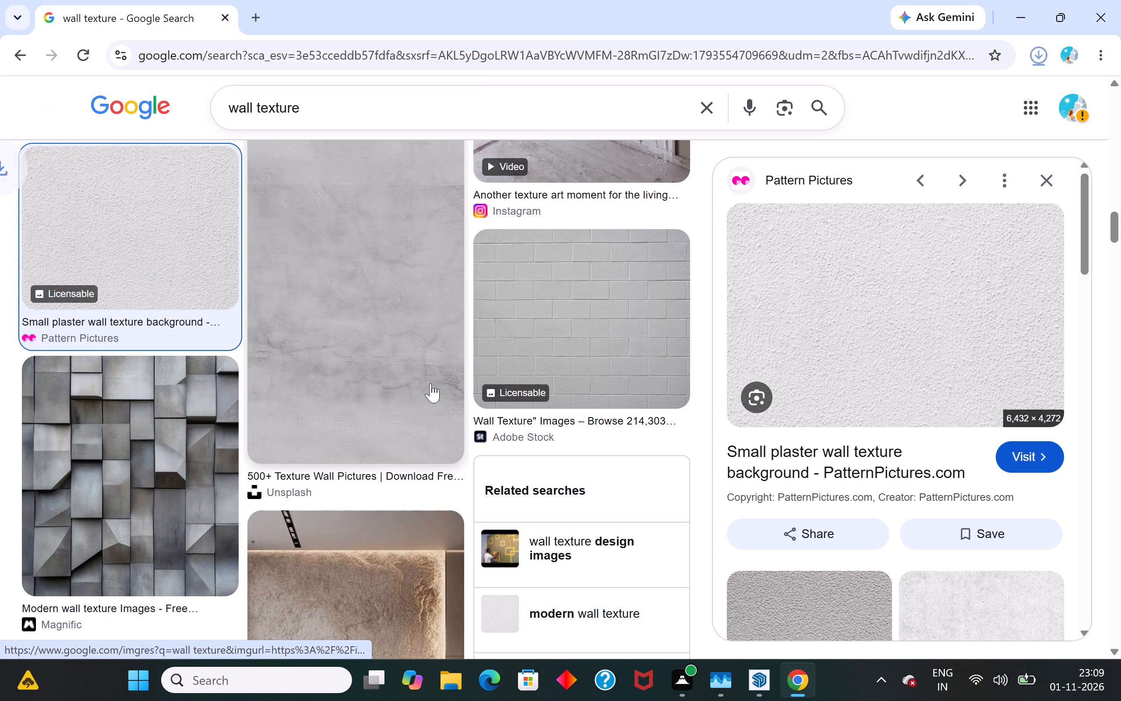
Browse further through the wall texture images and preview the Unsplash "Wall Texture Pictures" image.
scroll(472, 381, down, 4)
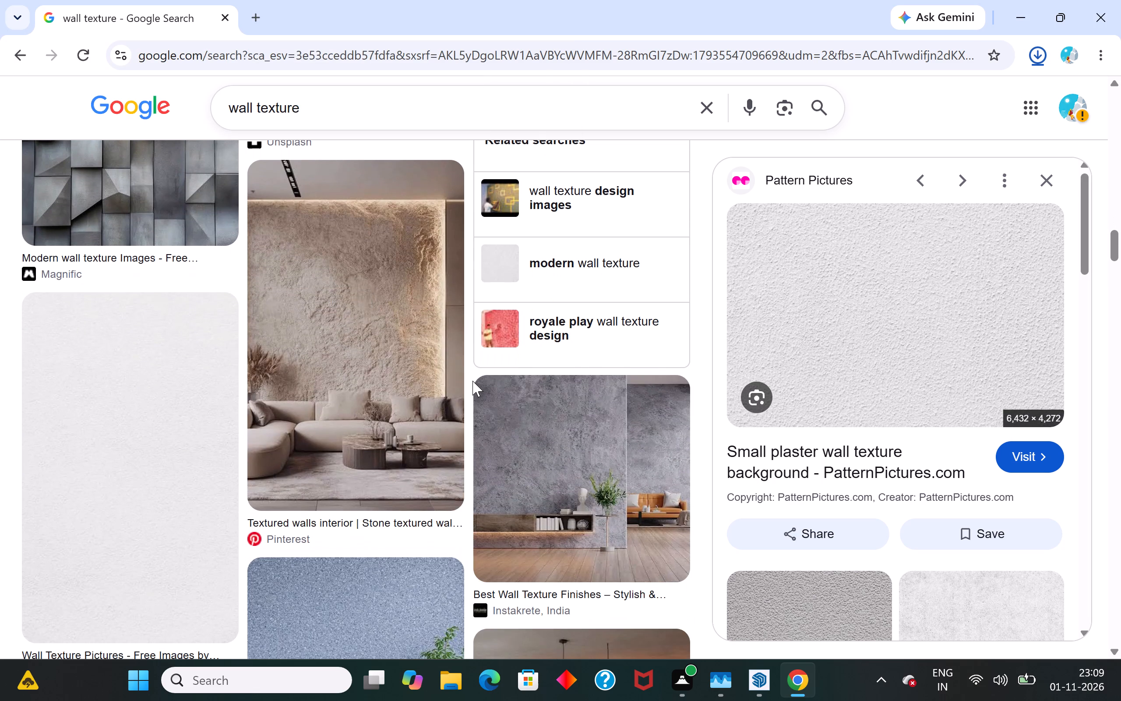
scroll(472, 381, down, 1)
click(195, 400)
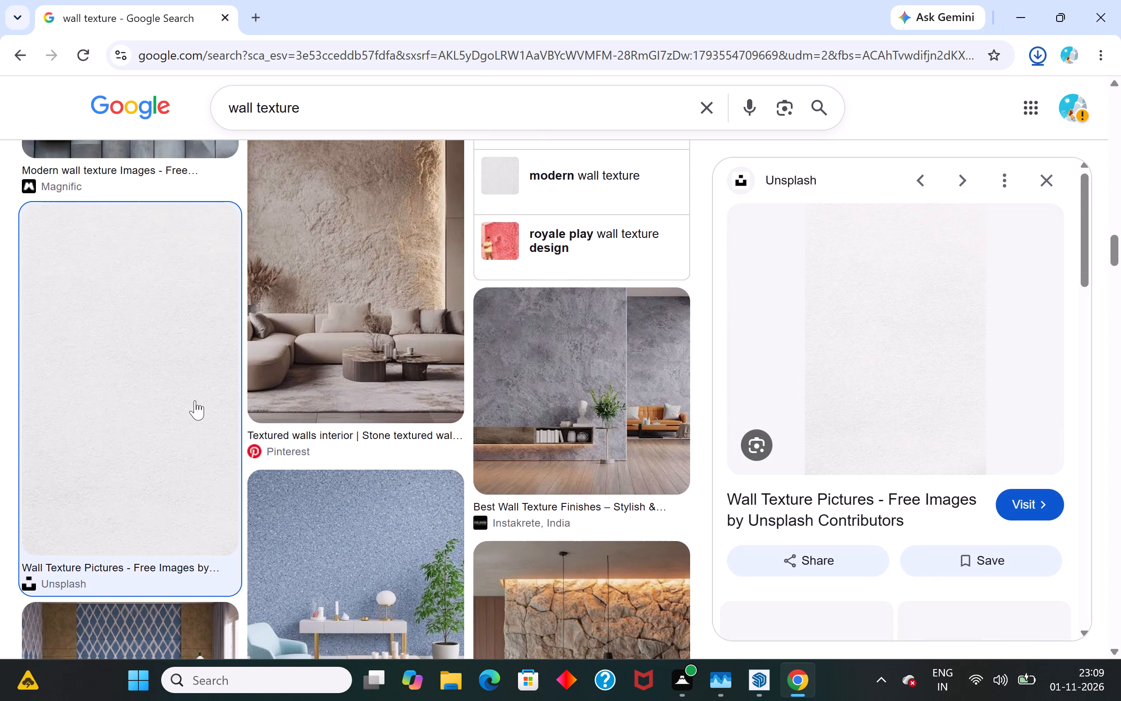
Save the Unsplash wall texture image as "wall texture 2" in the bump texture folder and close the browser.
right_click(913, 323)
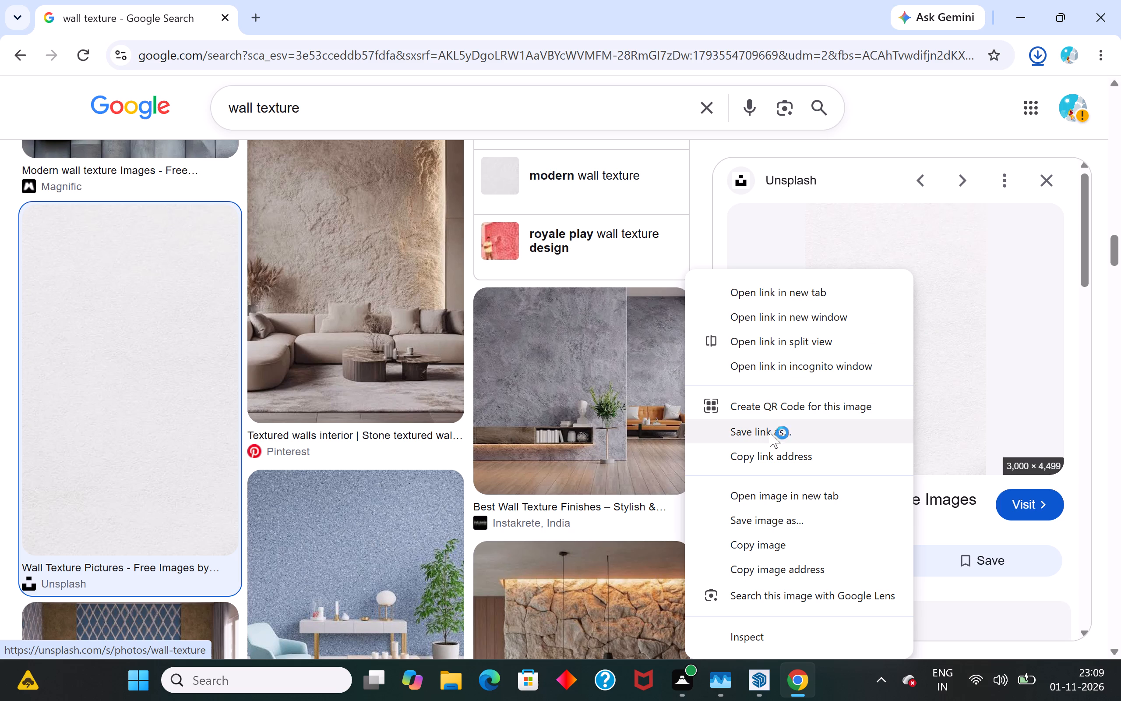
click(757, 526)
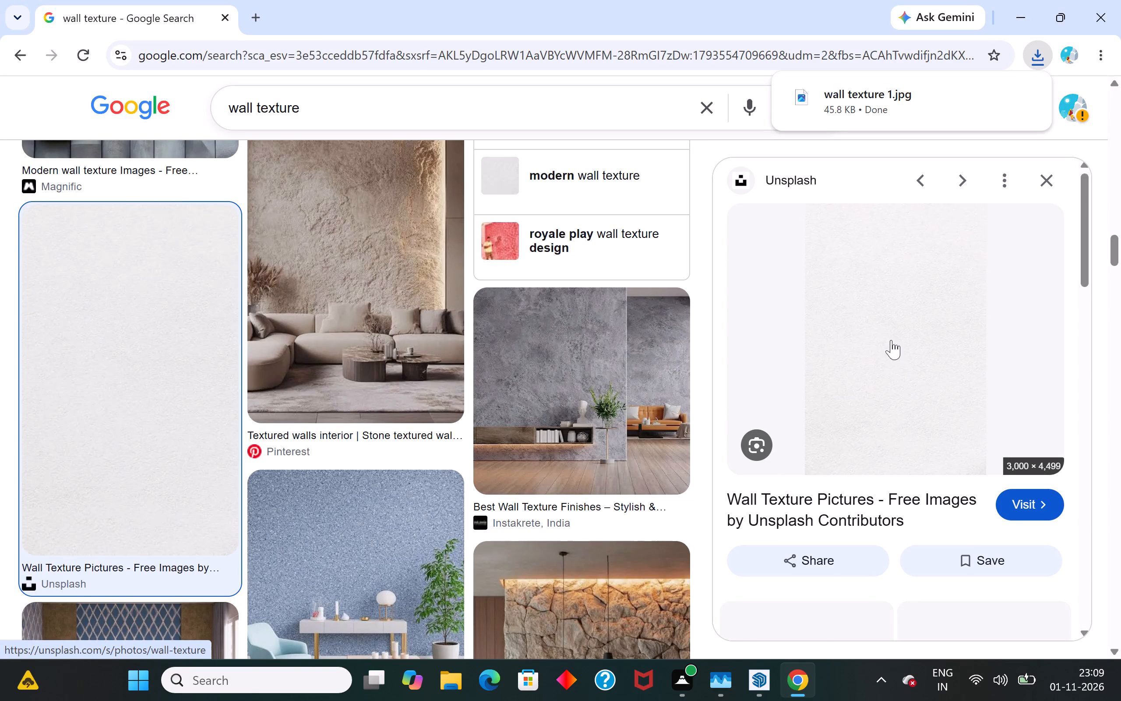
scroll(599, 450, down, 3)
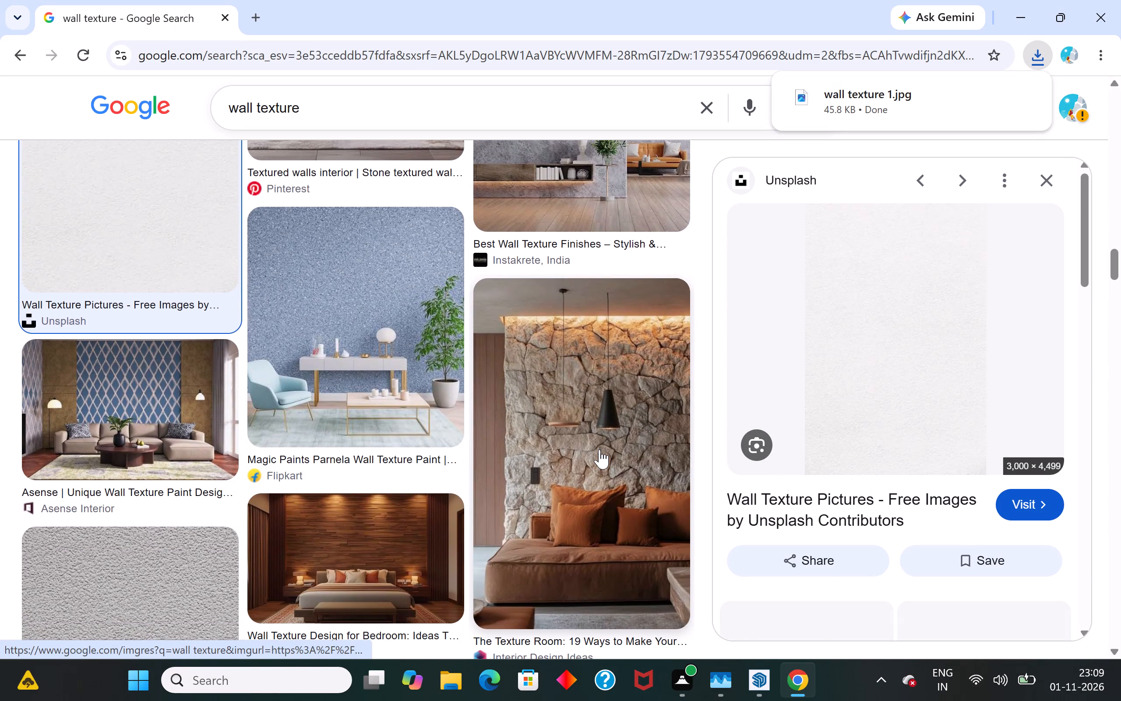
scroll(599, 450, down, 3)
right_click(851, 307)
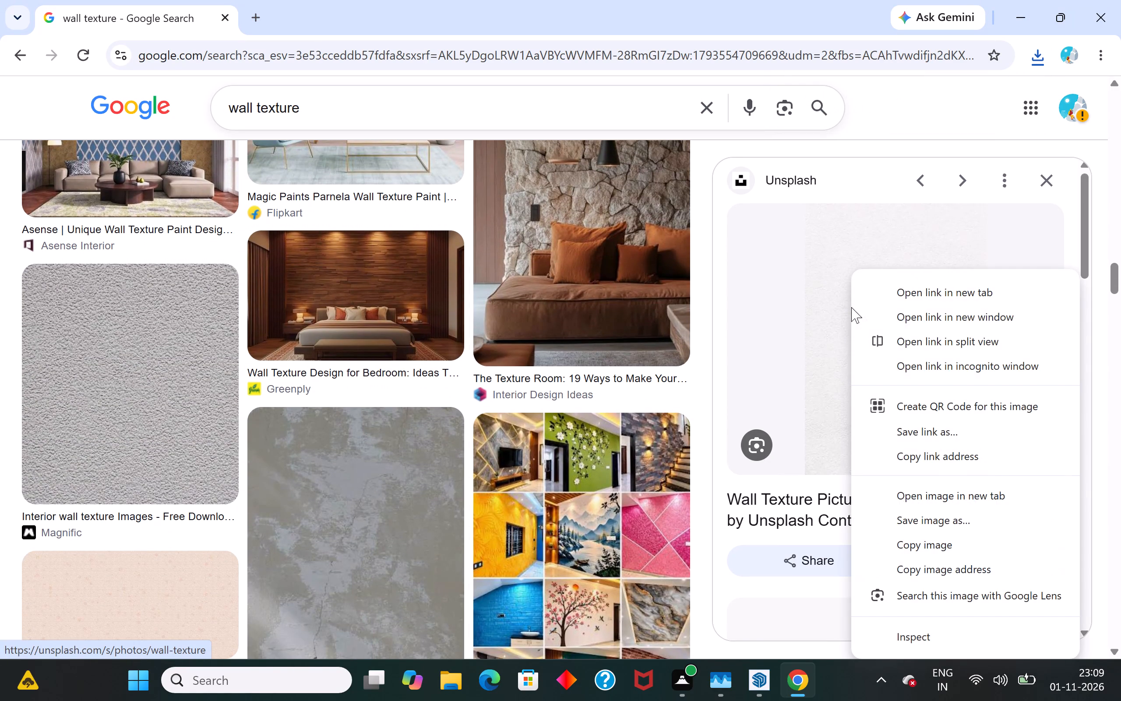
click(939, 518)
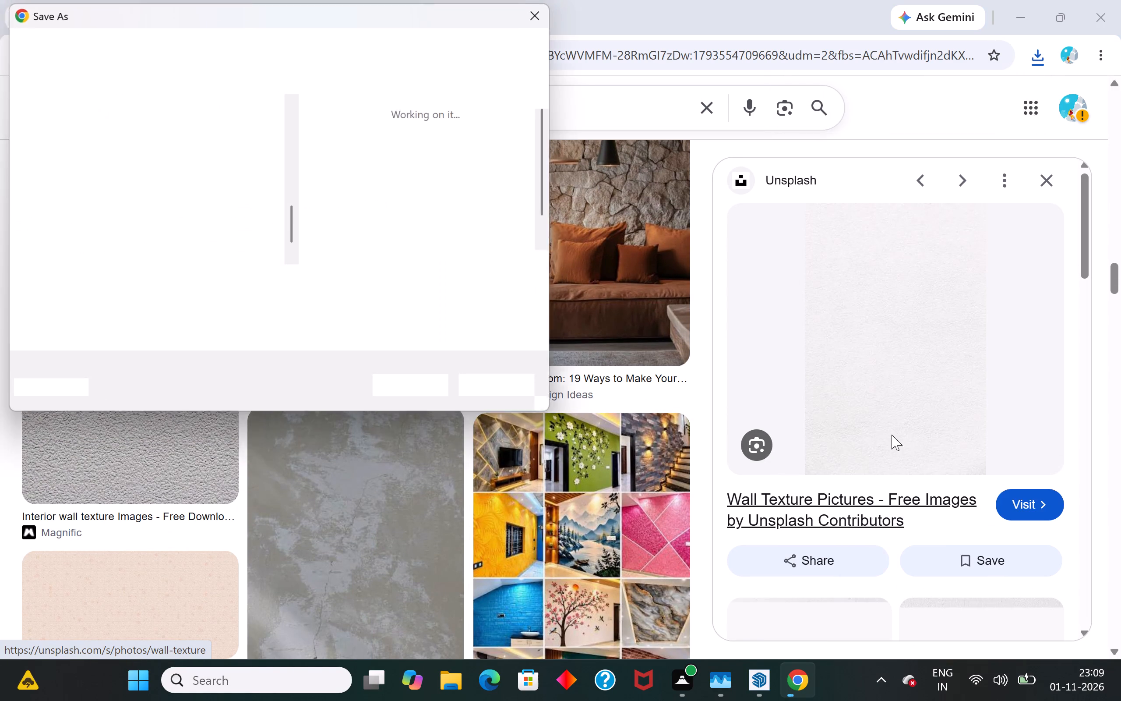
key(BackSpace)
text(wa)
text(ll)
key(space)
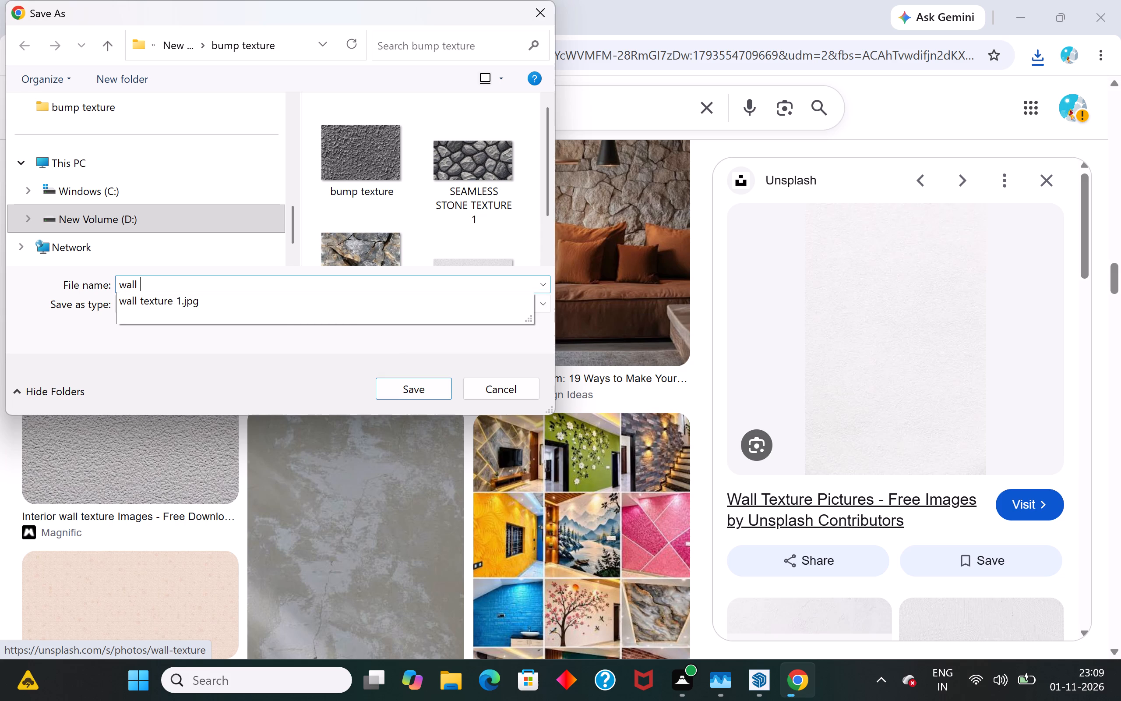
text(texture)
key(space)
key(2)
click(391, 389)
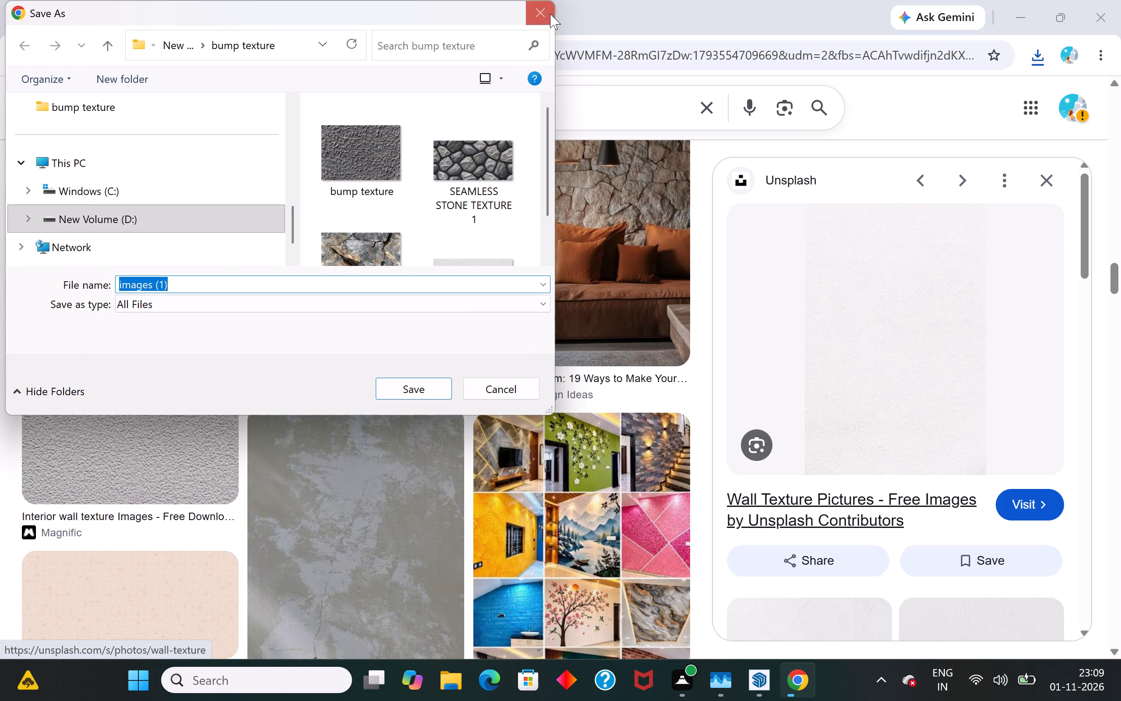
click(550, 14)
click(1116, 10)
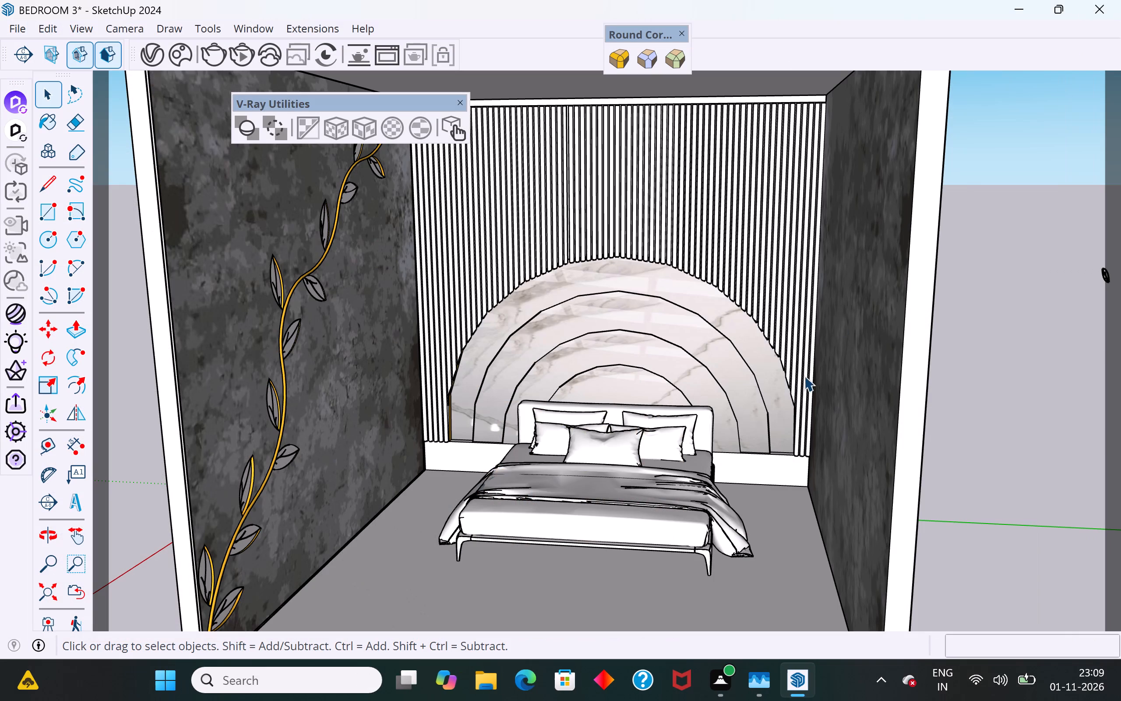
Select the innermost arch face, open the wall texture material in the V-Ray Asset Editor and set its fog depth to 0.917 cm.
click(616, 375)
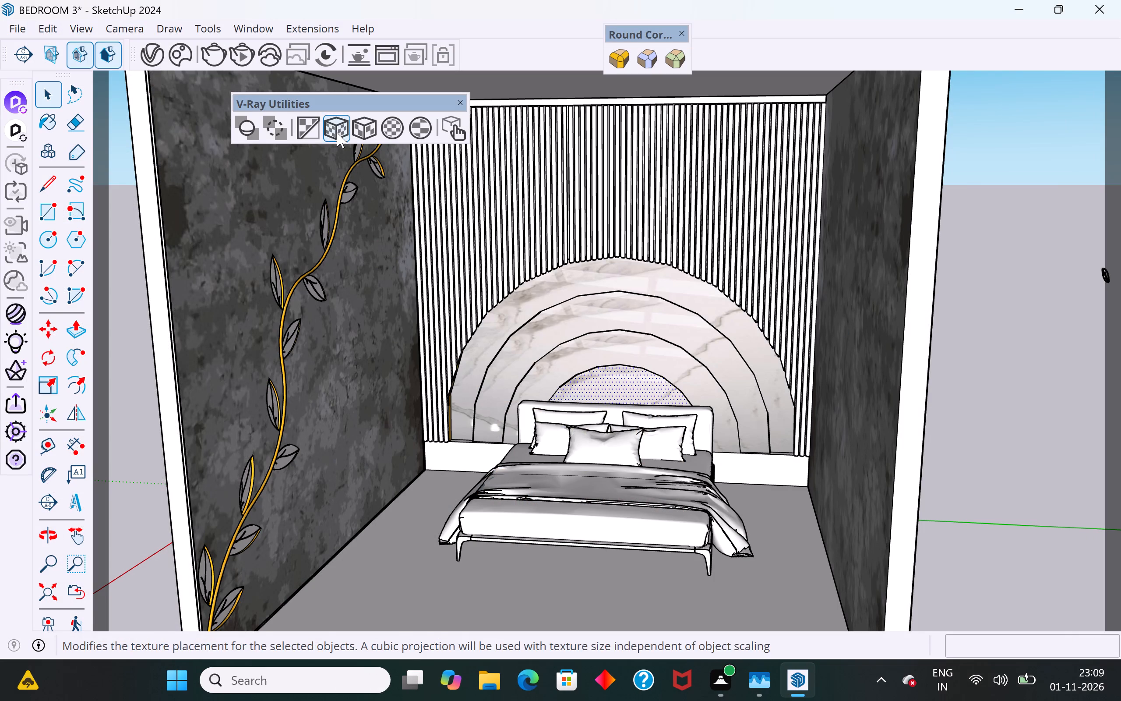
click(156, 53)
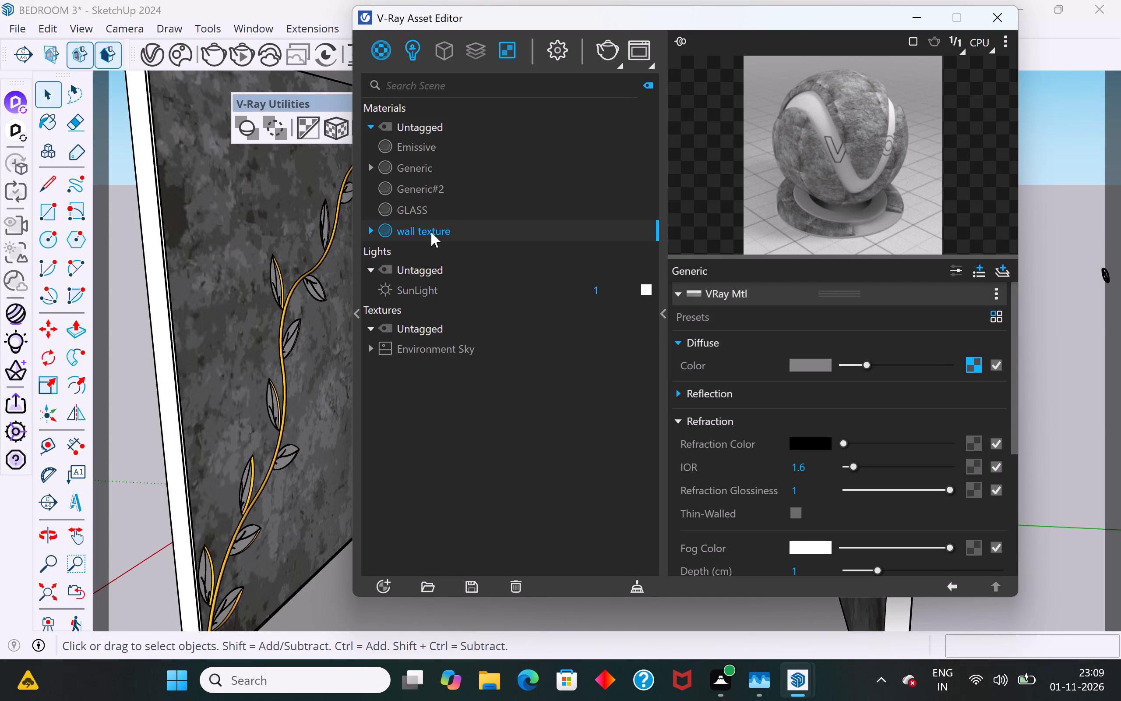
click(439, 207)
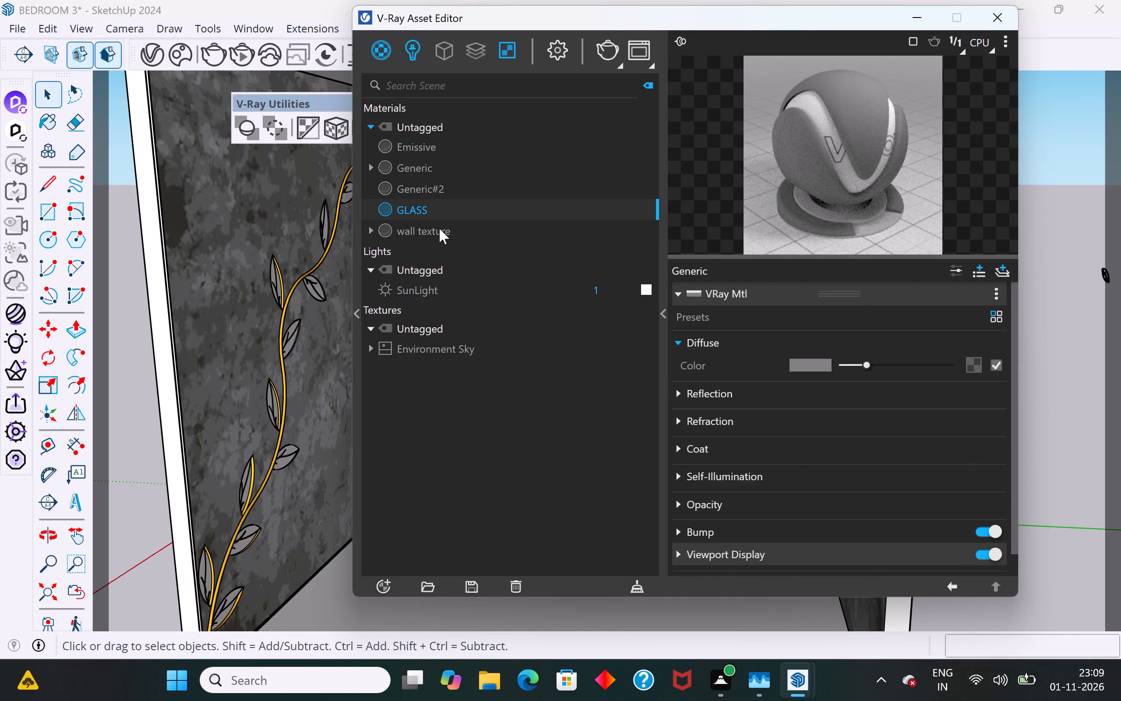
click(440, 232)
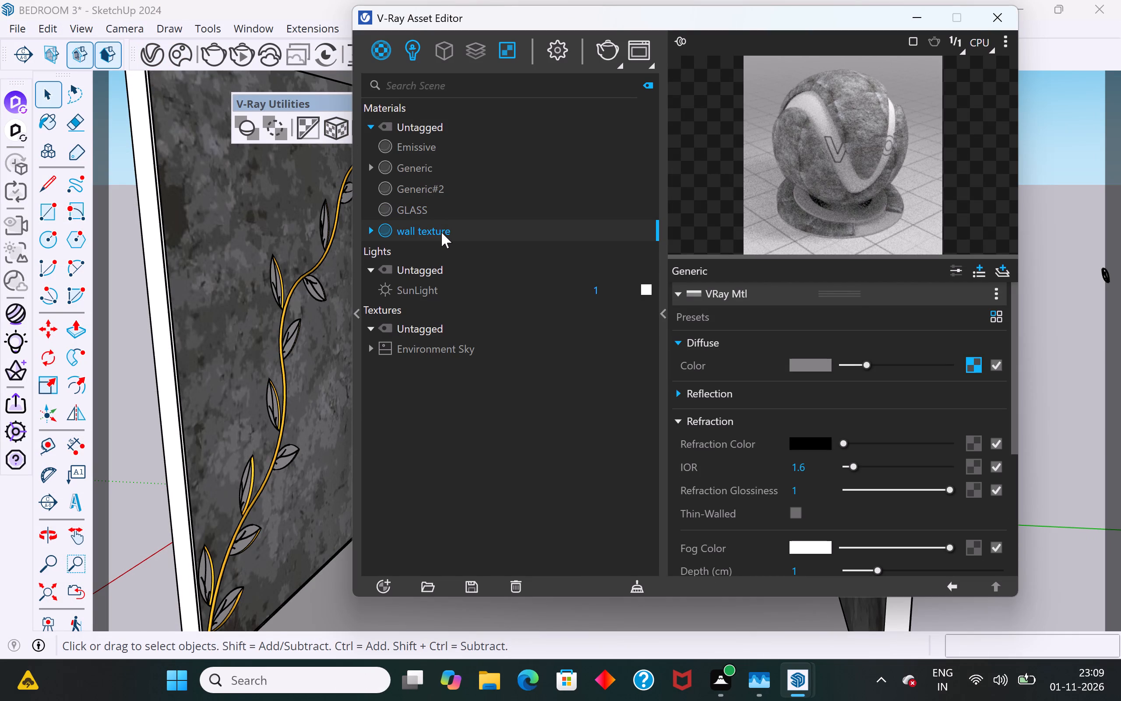
scroll(813, 518, down, 2)
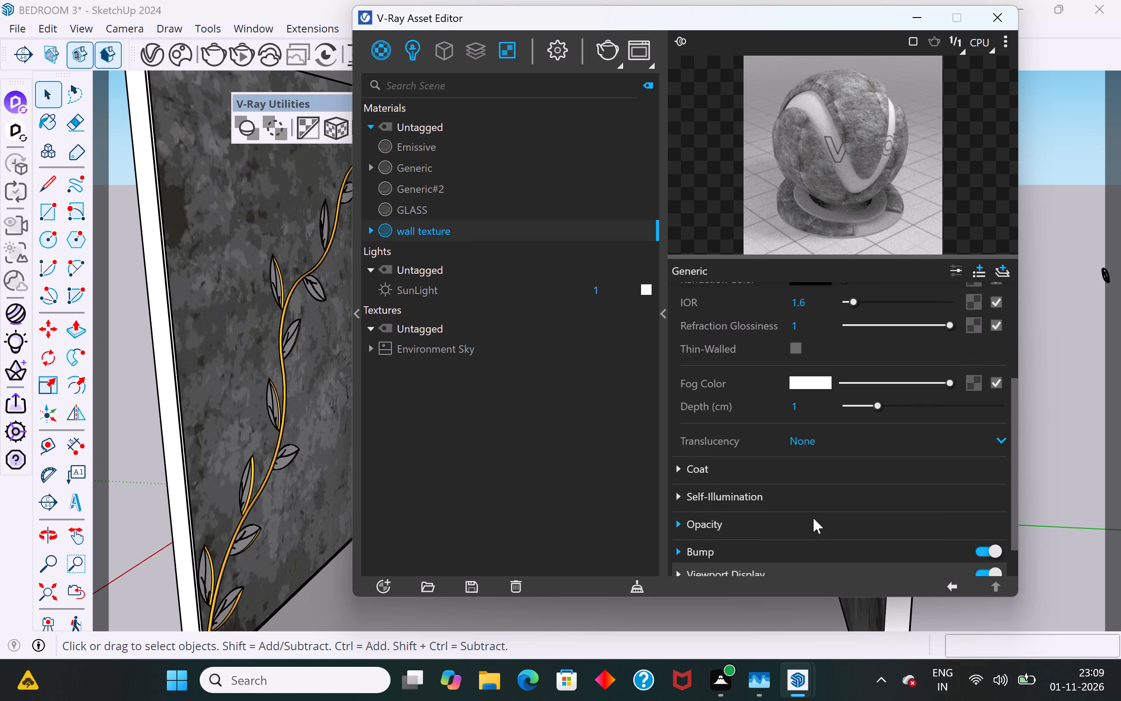
scroll(813, 518, down, 2)
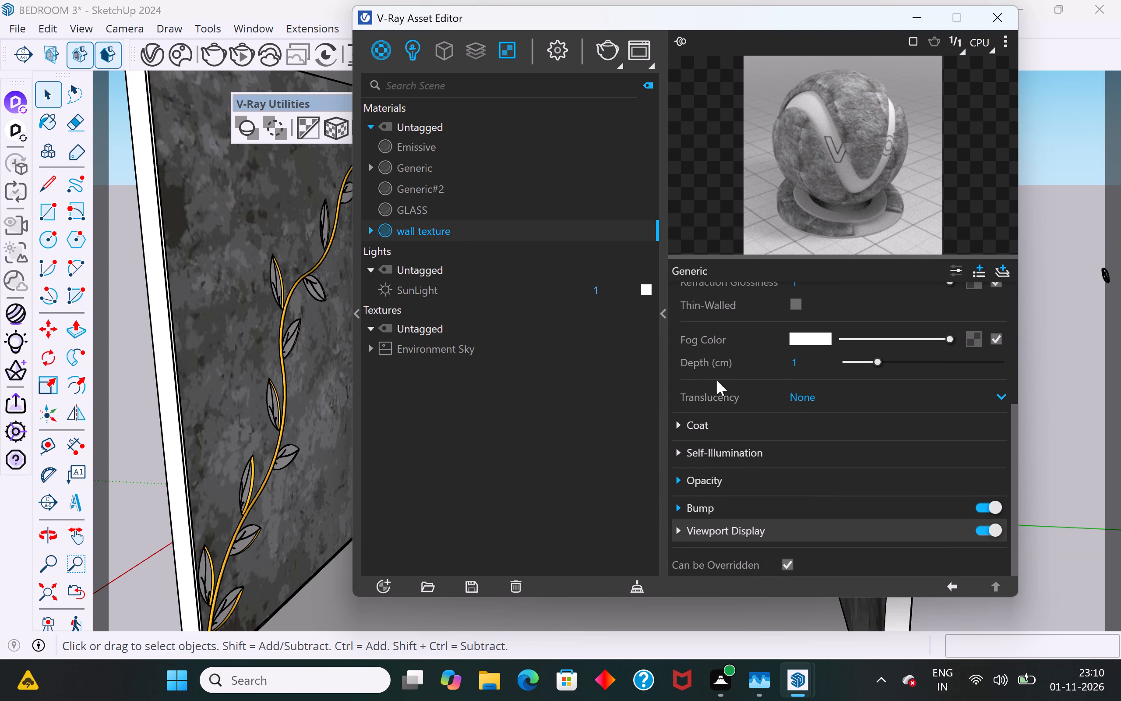
click(876, 363)
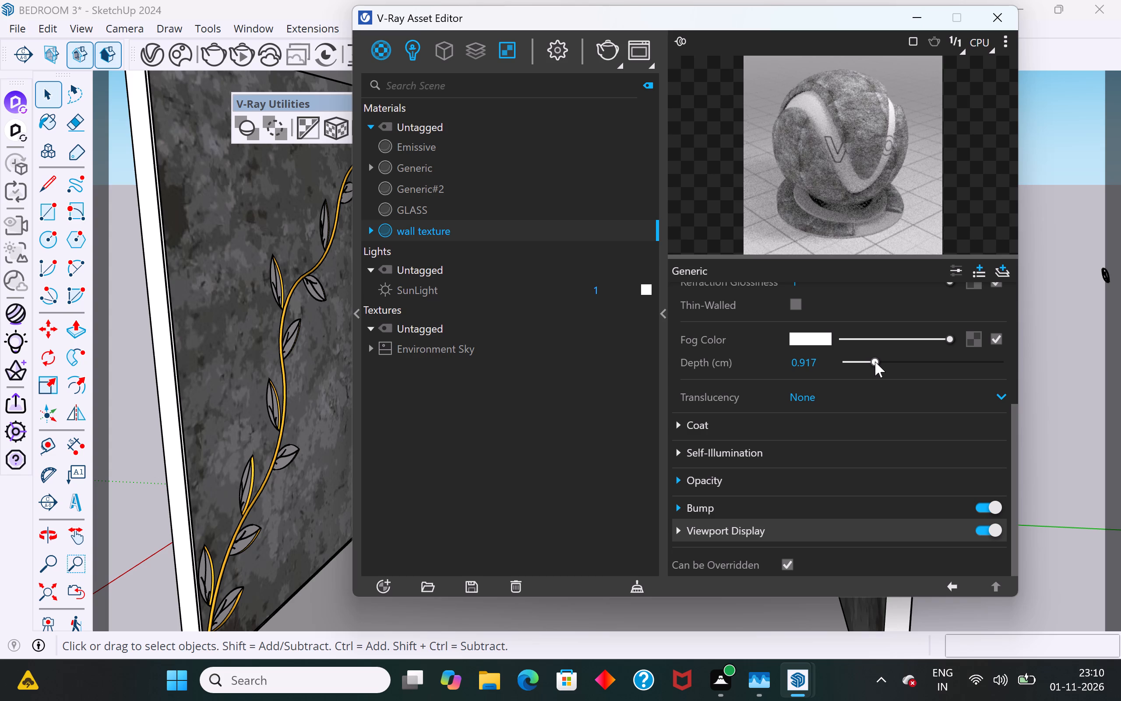
Replace the Generic marble material's diffuse bitmap with the "wall texture 1" image from the bump texture folder.
click(482, 209)
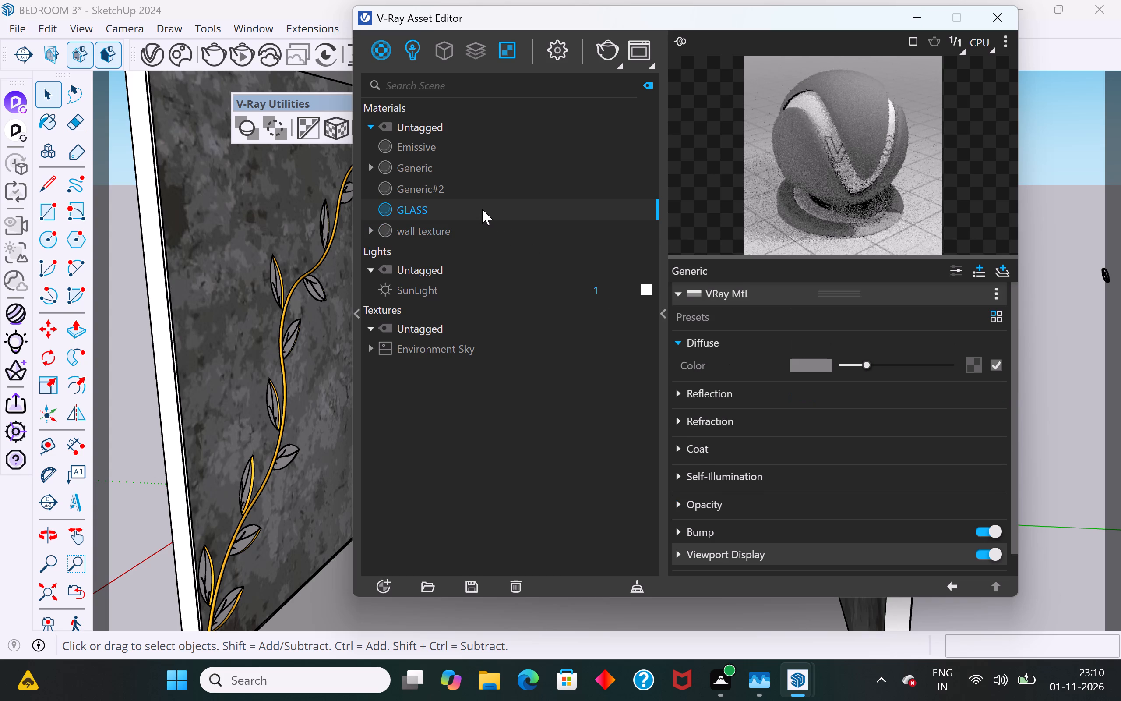
click(490, 197)
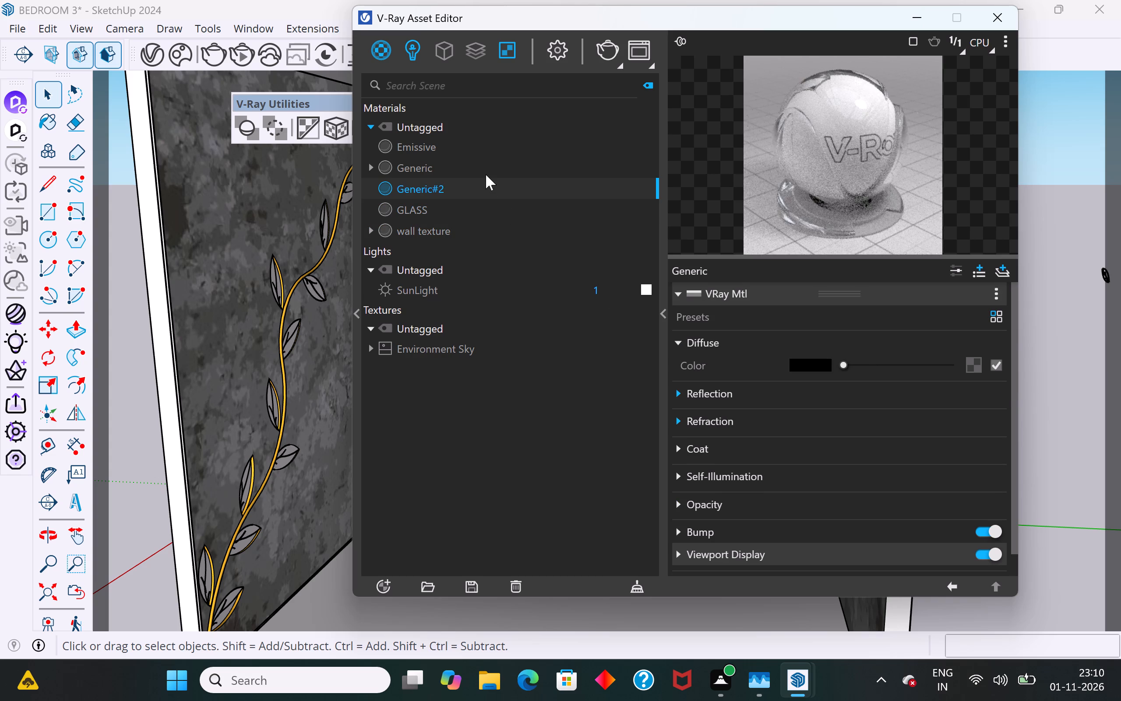
click(483, 171)
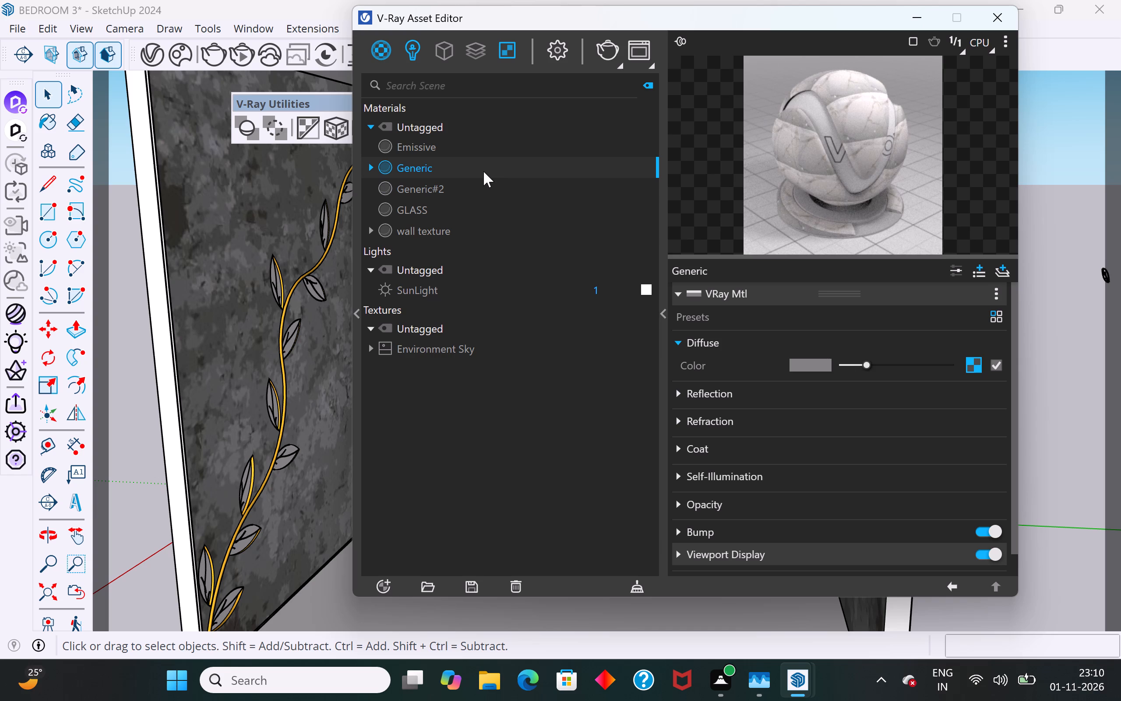
right_click(819, 364)
click(974, 368)
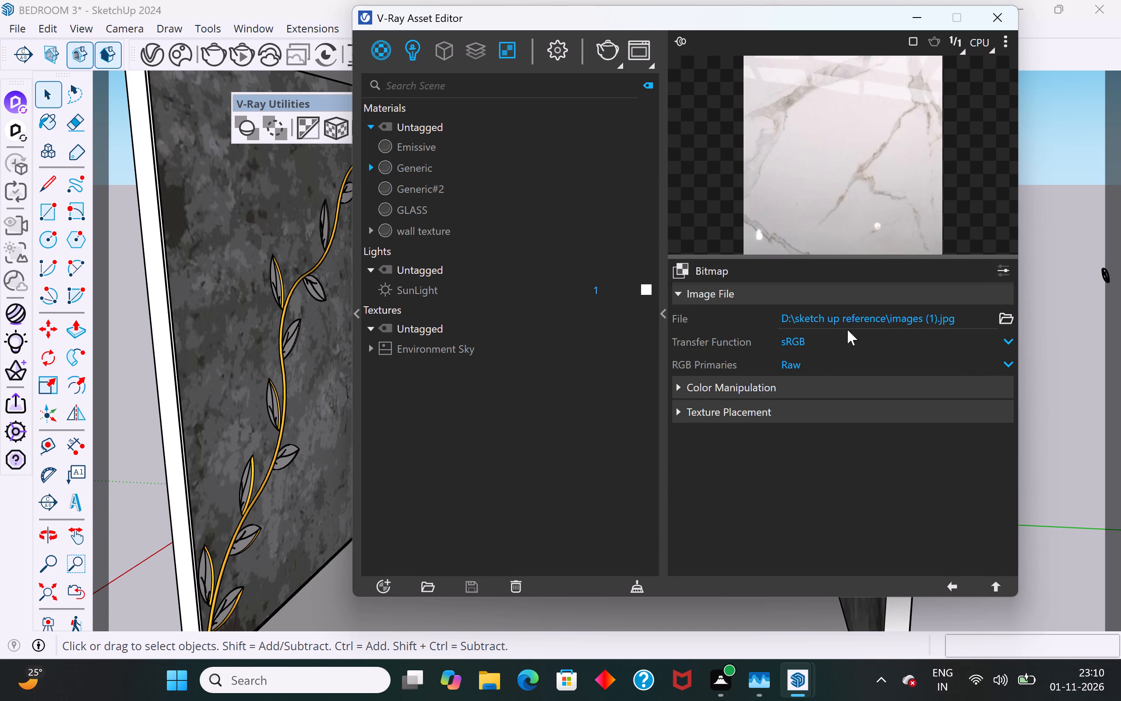
click(1005, 312)
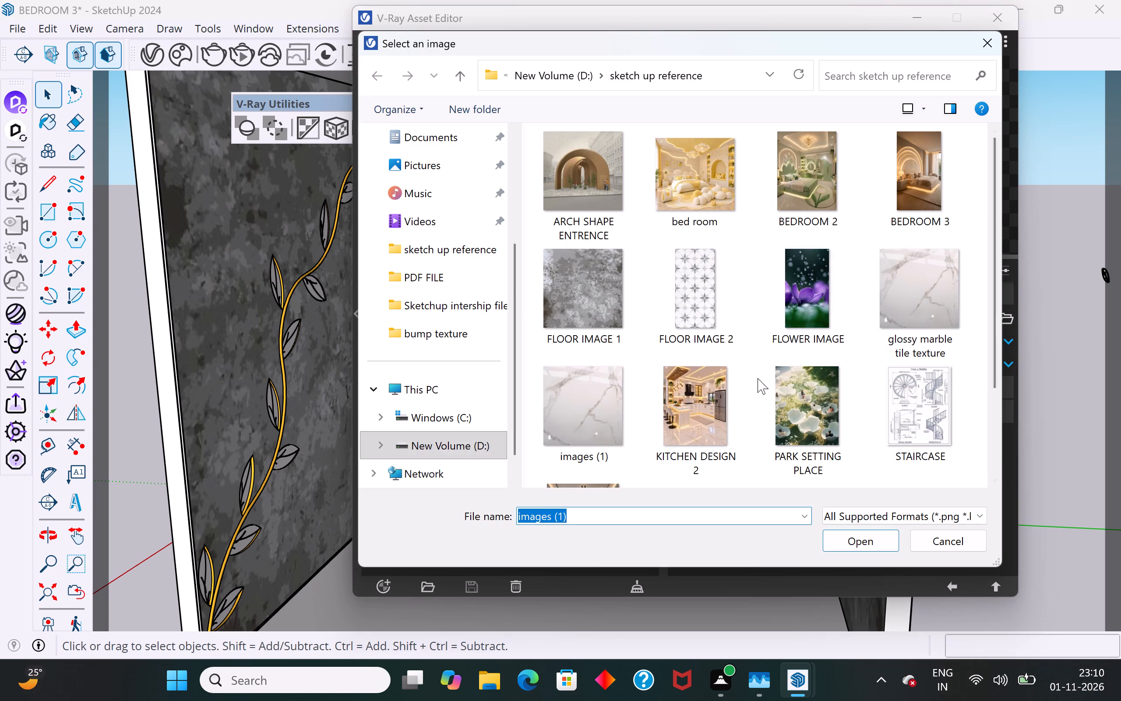
scroll(723, 400, down, 2)
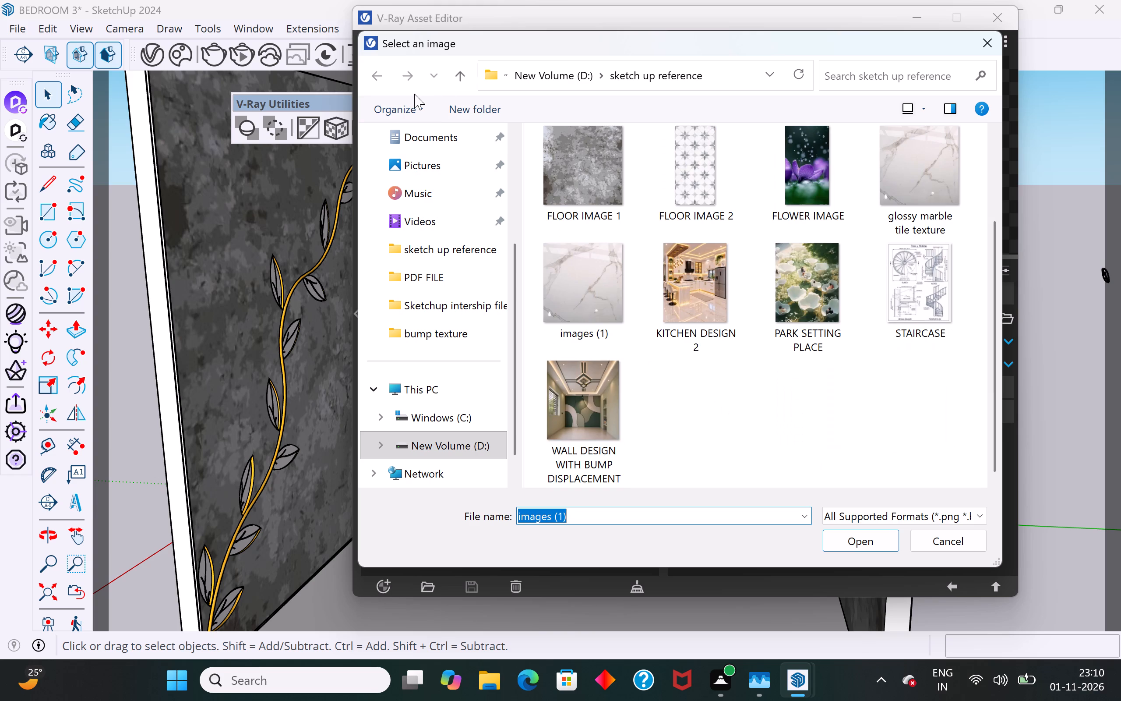
click(454, 72)
double_click(593, 260)
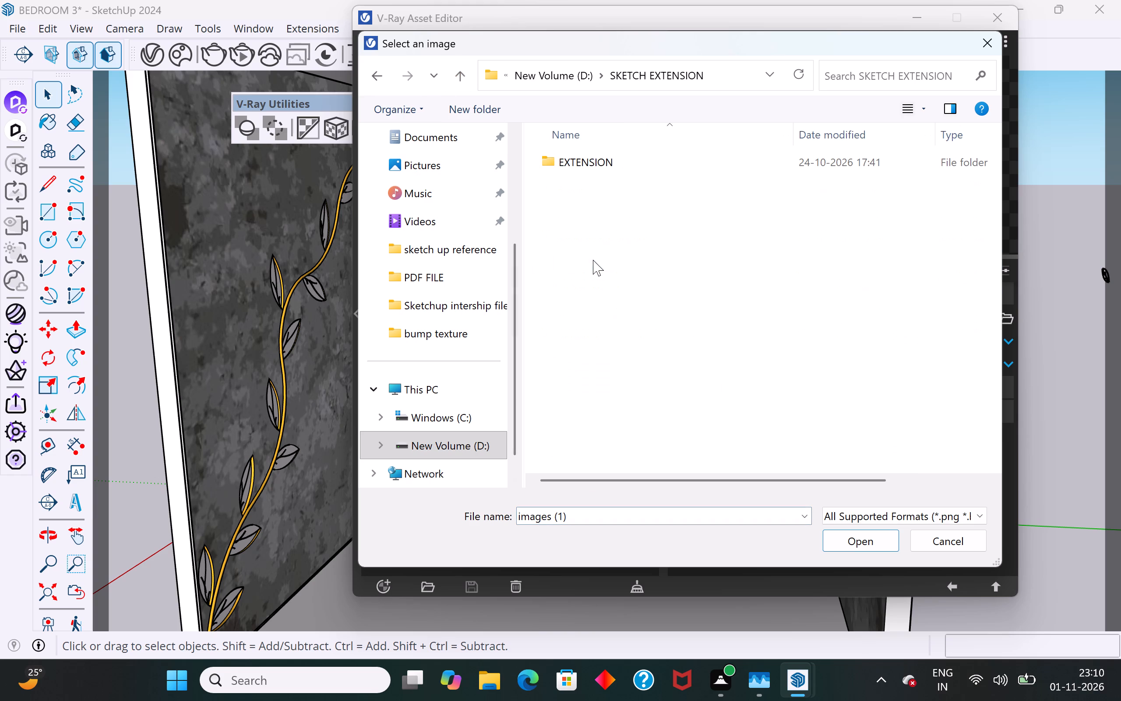
click(464, 85)
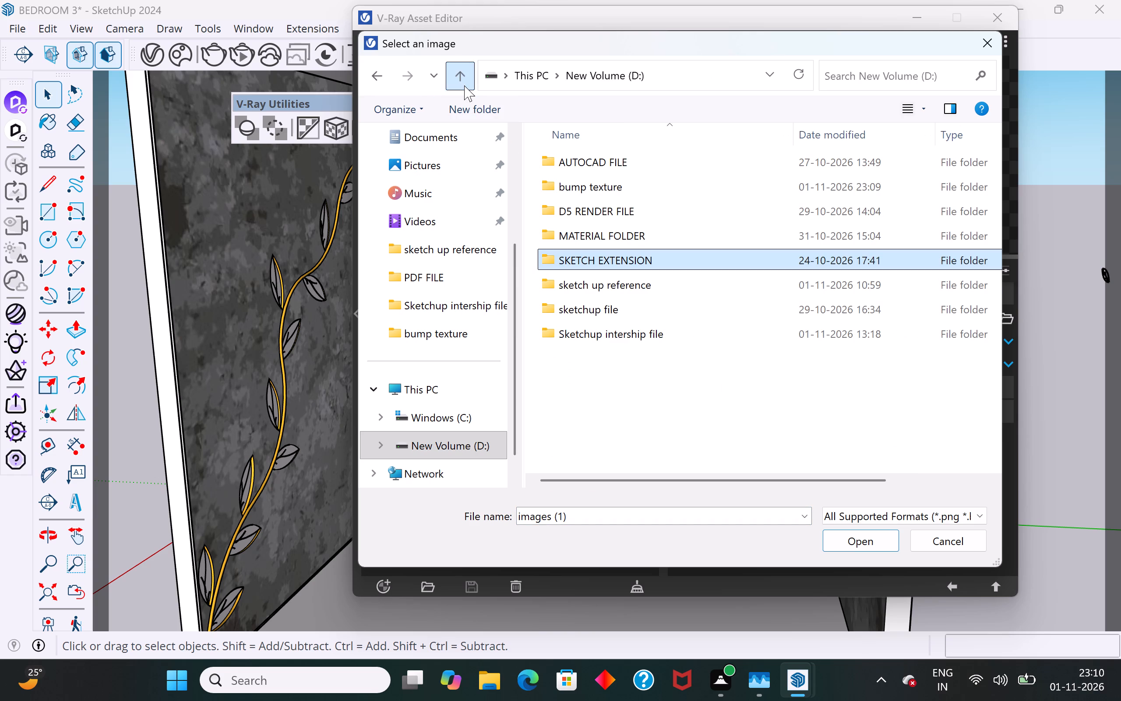
double_click(619, 181)
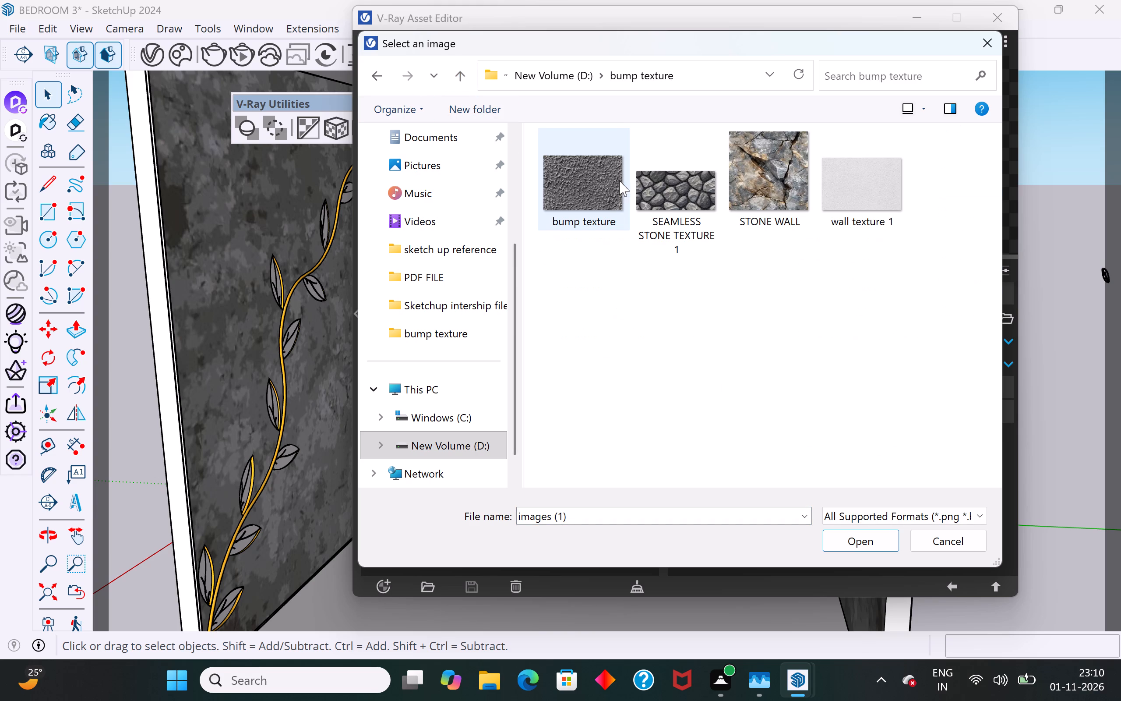
click(867, 196)
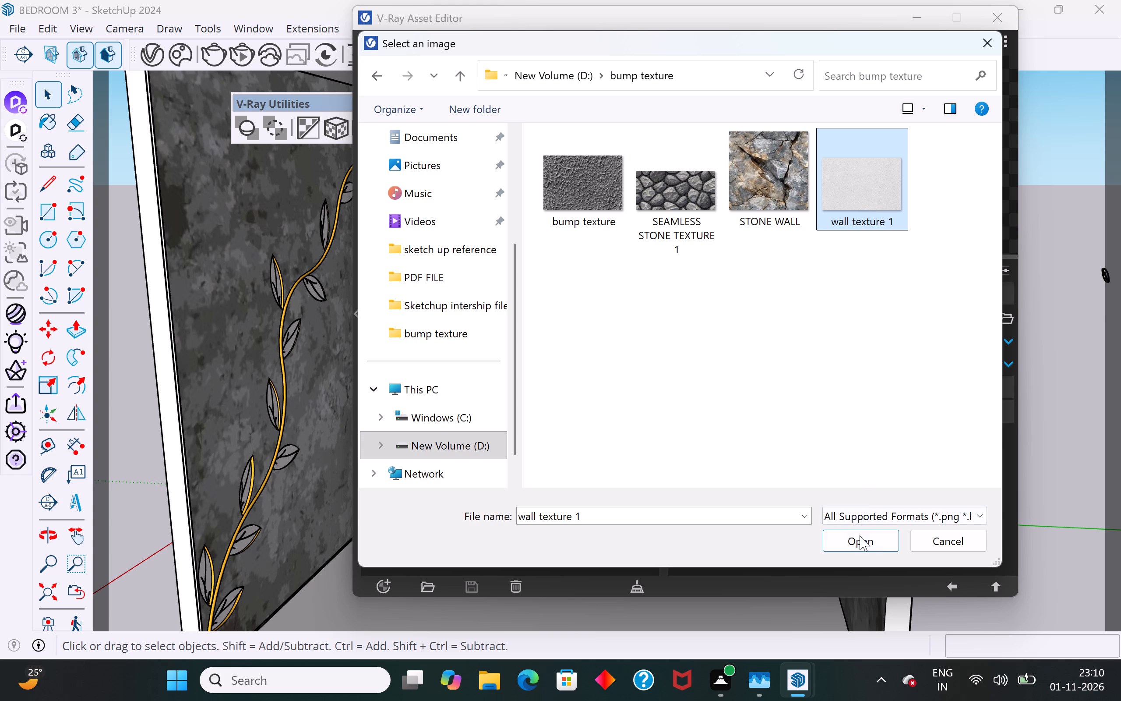
click(864, 542)
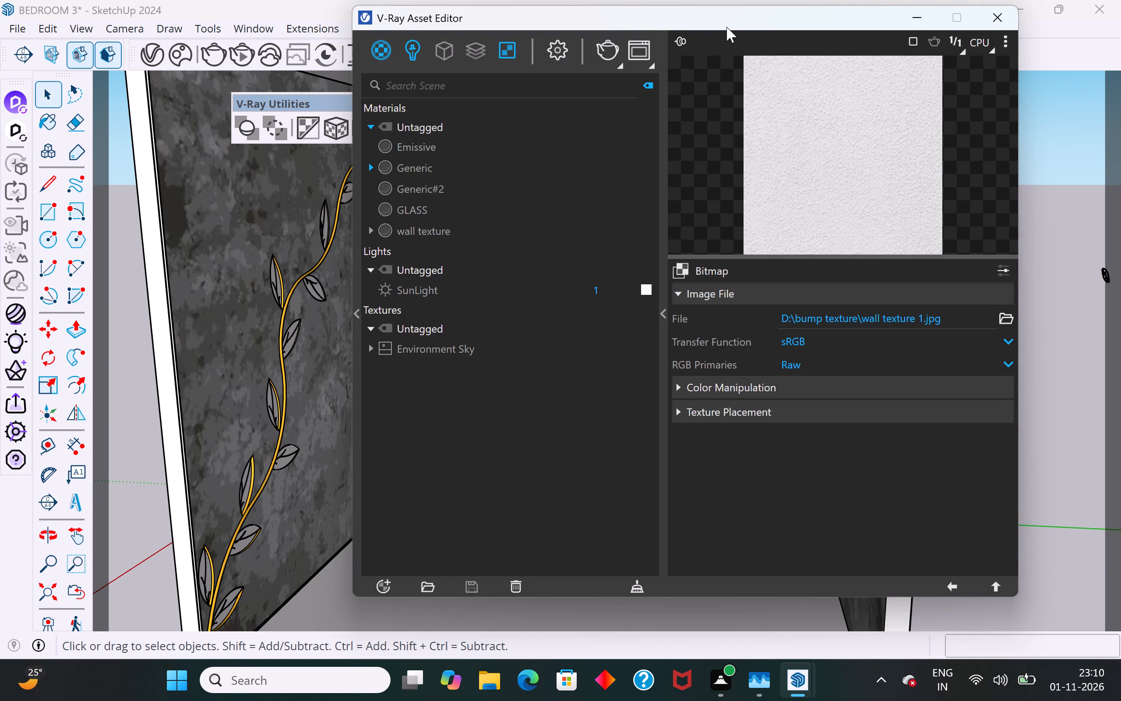
Move the V-Ray Asset Editor aside and examine the plaster texture on the arched panels behind the bed.
drag(726, 27, 876, 501)
scroll(592, 350, down, 2)
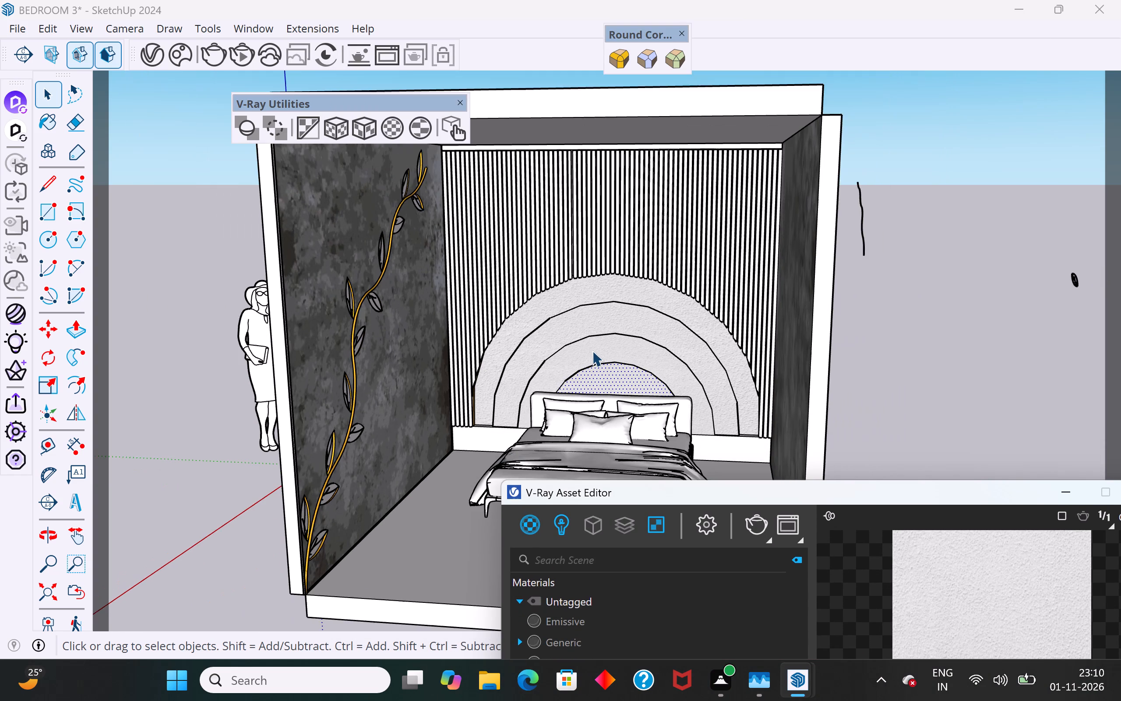
middle_drag(642, 360, 648, 327)
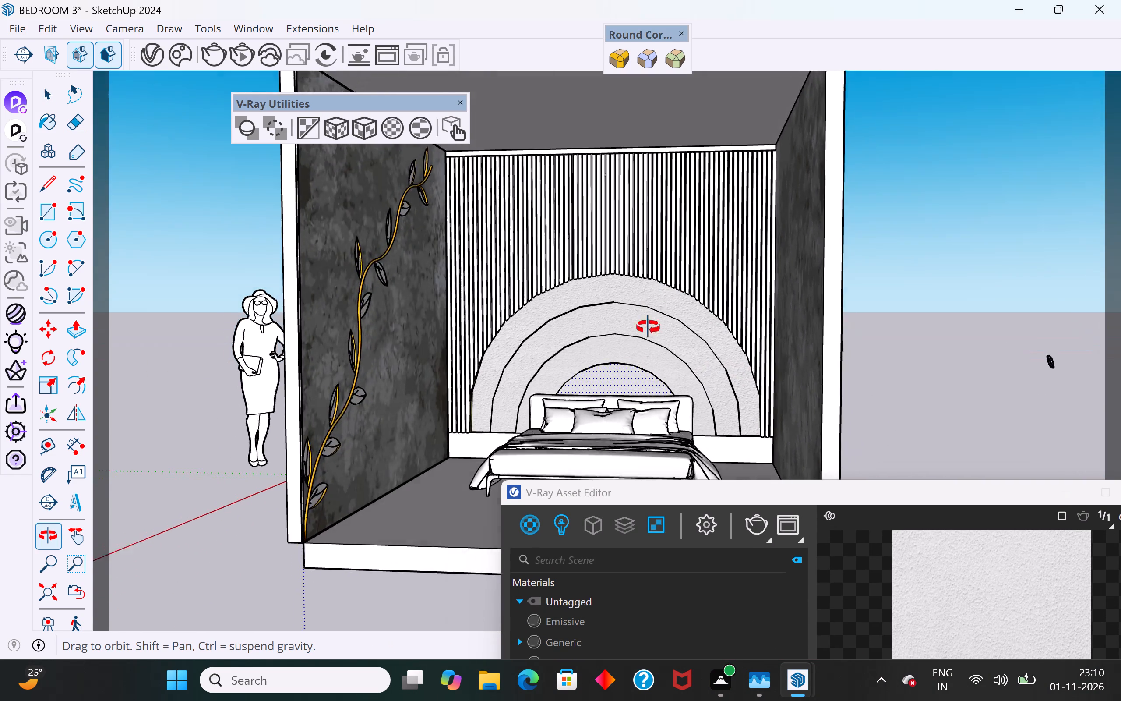
middle_drag(648, 327, 664, 388)
scroll(539, 300, up, 9)
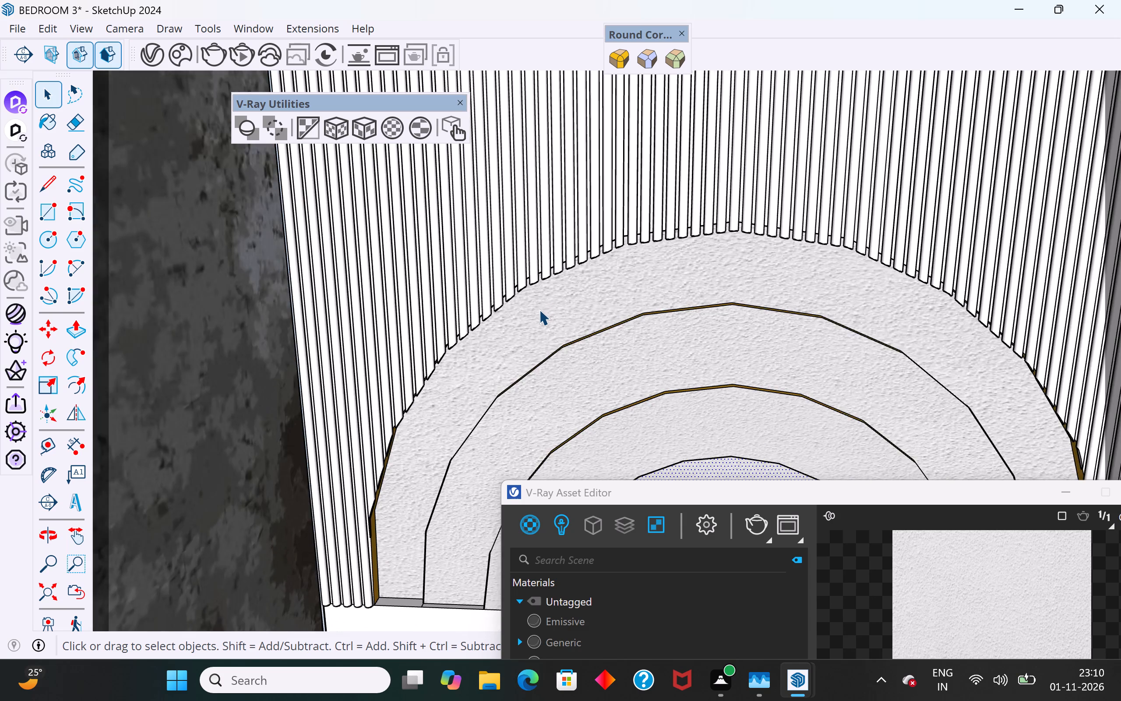
middle_drag(539, 309, 427, 338)
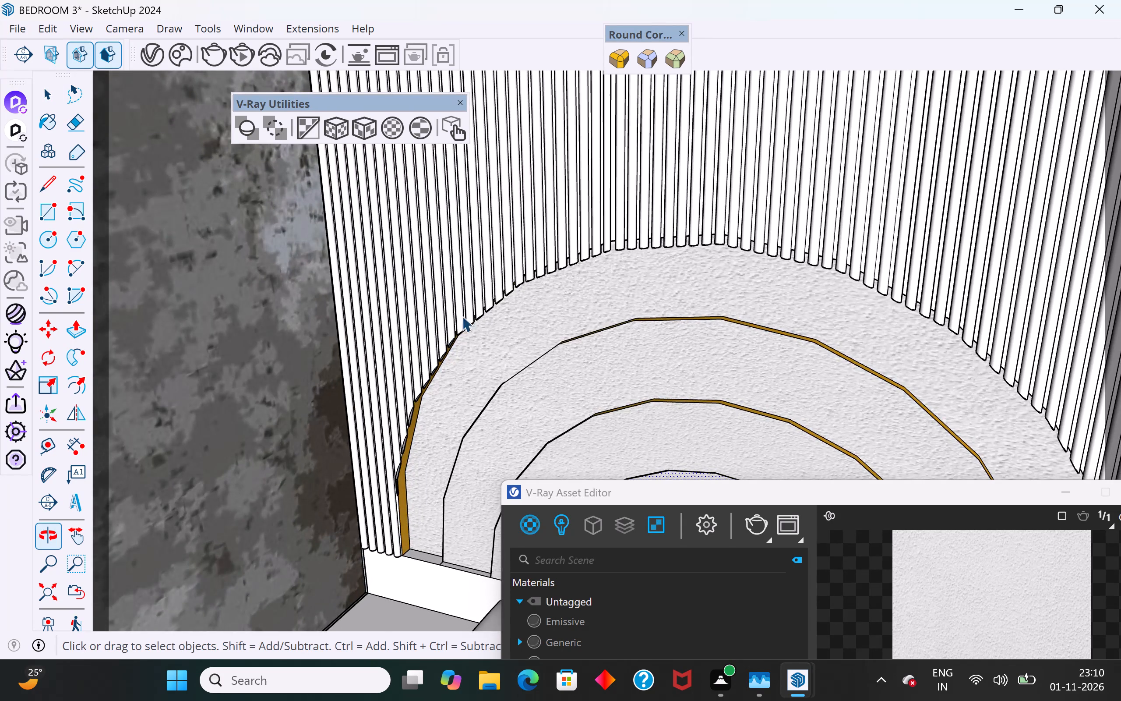
scroll(497, 284, down, 14)
middle_drag(506, 288, 693, 237)
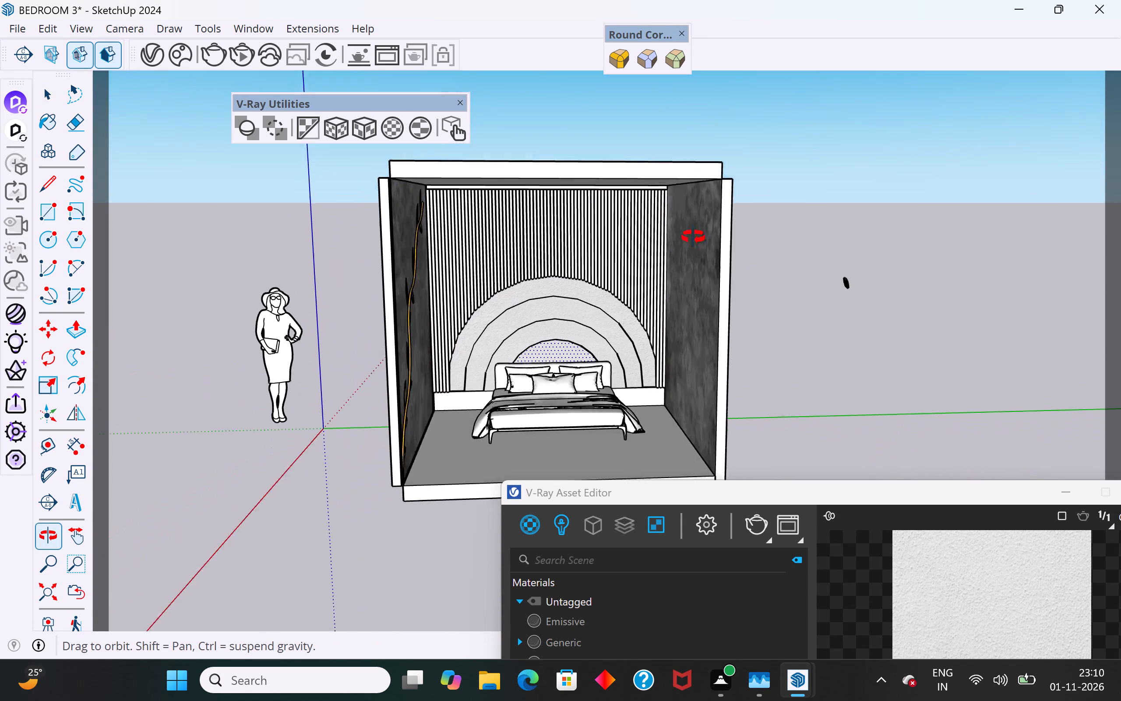
Review the wall texture 1 bitmap's colour manipulation and texture placement settings in the V-Ray Asset Editor.
middle_drag(693, 237, 699, 241)
drag(876, 492, 669, 119)
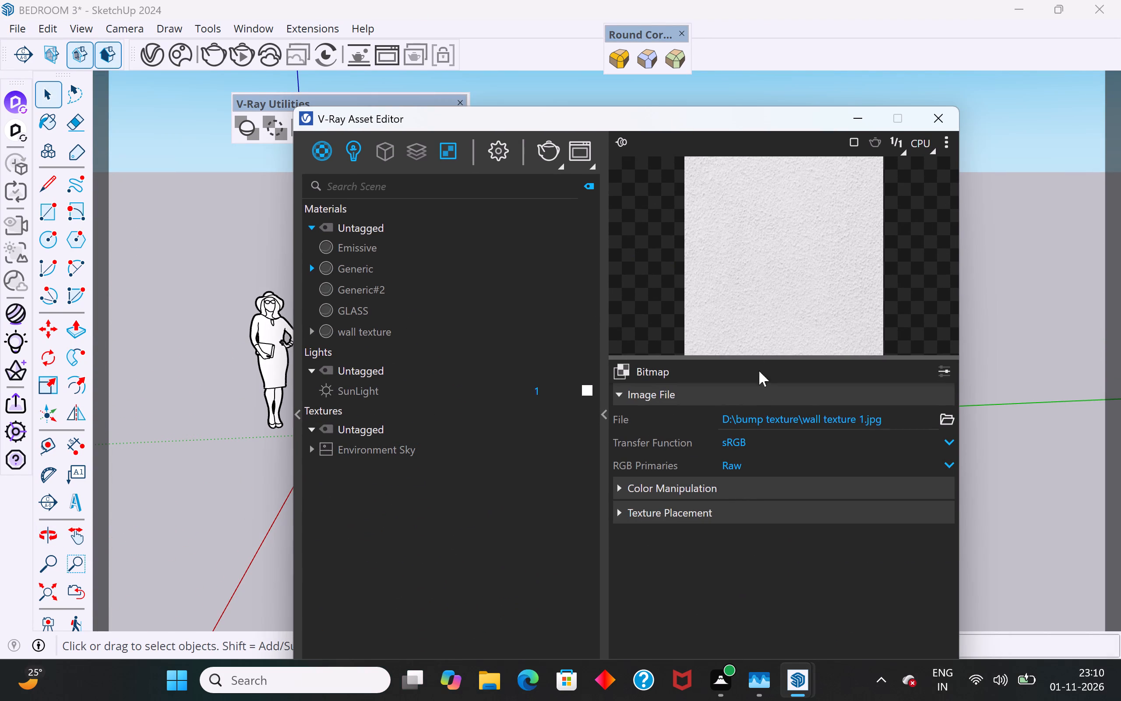
click(622, 491)
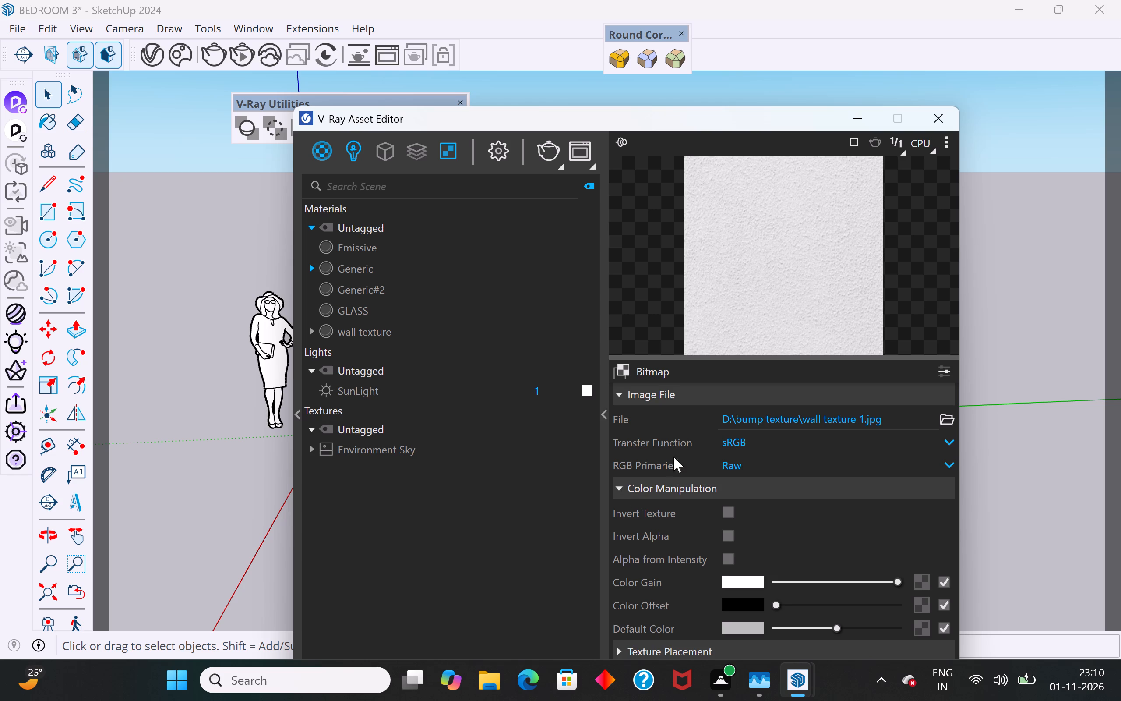
drag(718, 122, 706, 65)
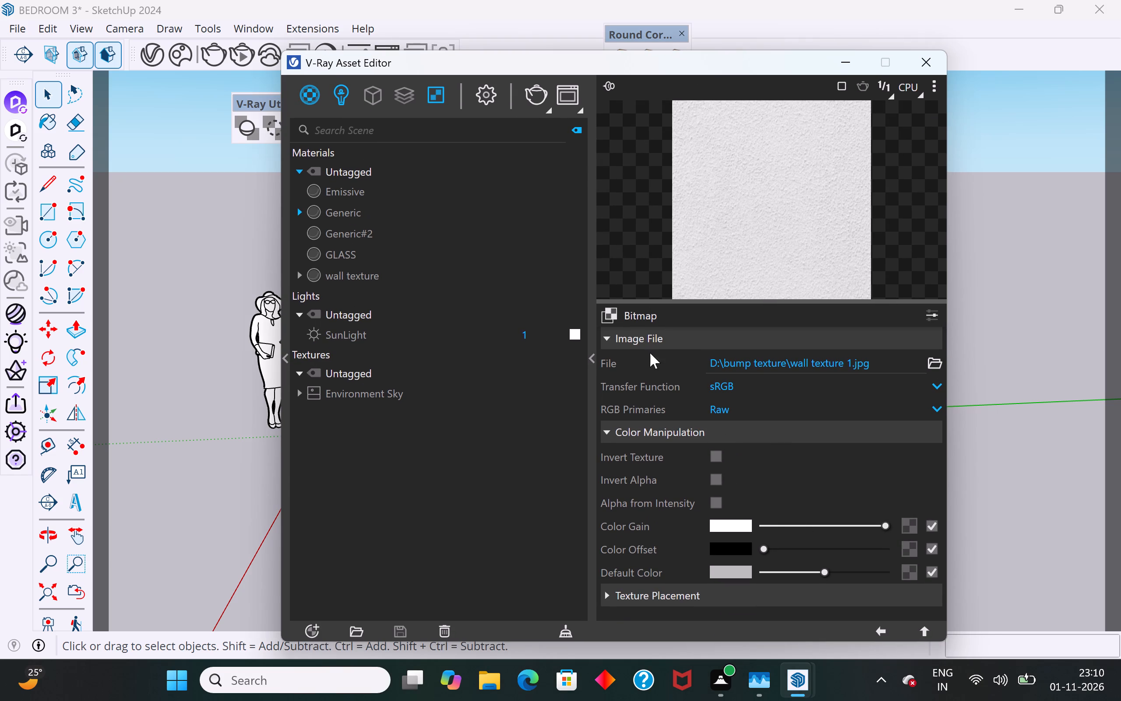
drag(649, 65, 649, 42)
scroll(603, 550, down, 3)
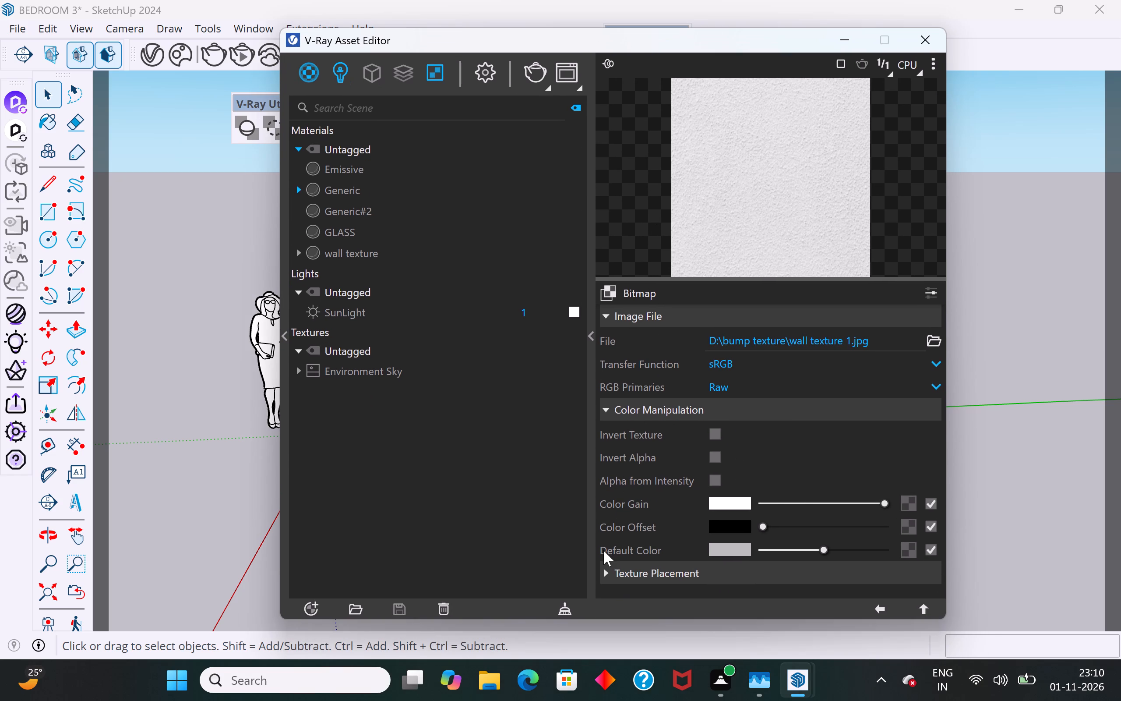
click(608, 572)
scroll(666, 491, down, 4)
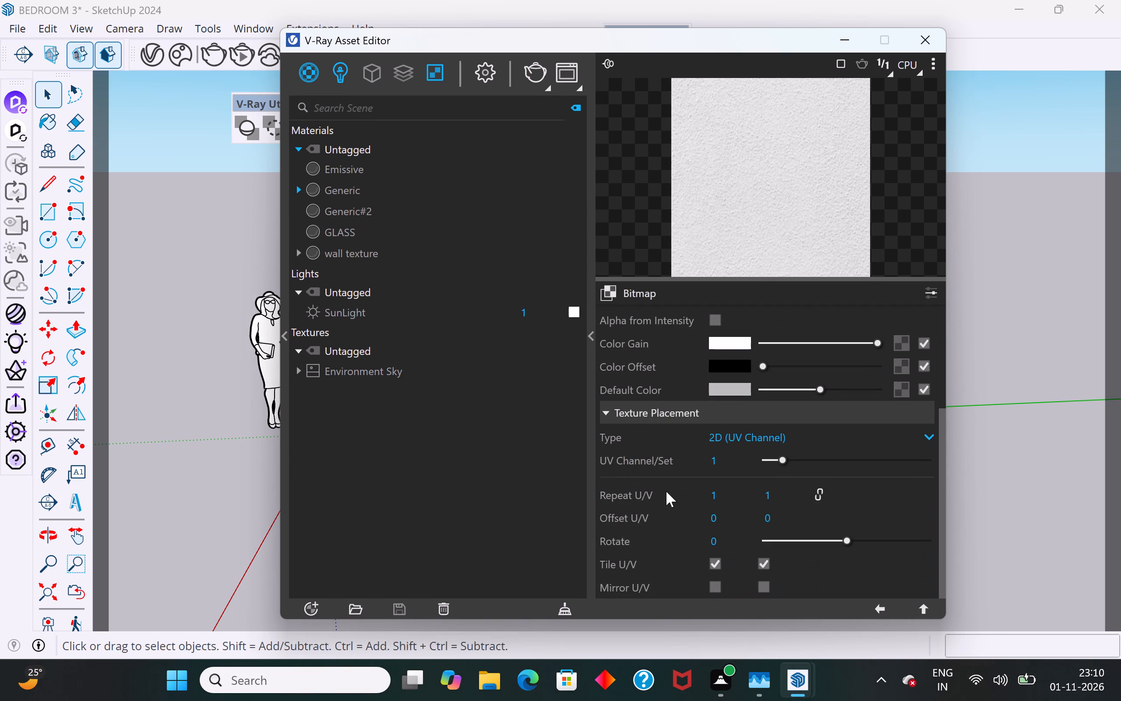
scroll(666, 491, down, 4)
drag(722, 29, 735, 130)
drag(740, 48, 744, 30)
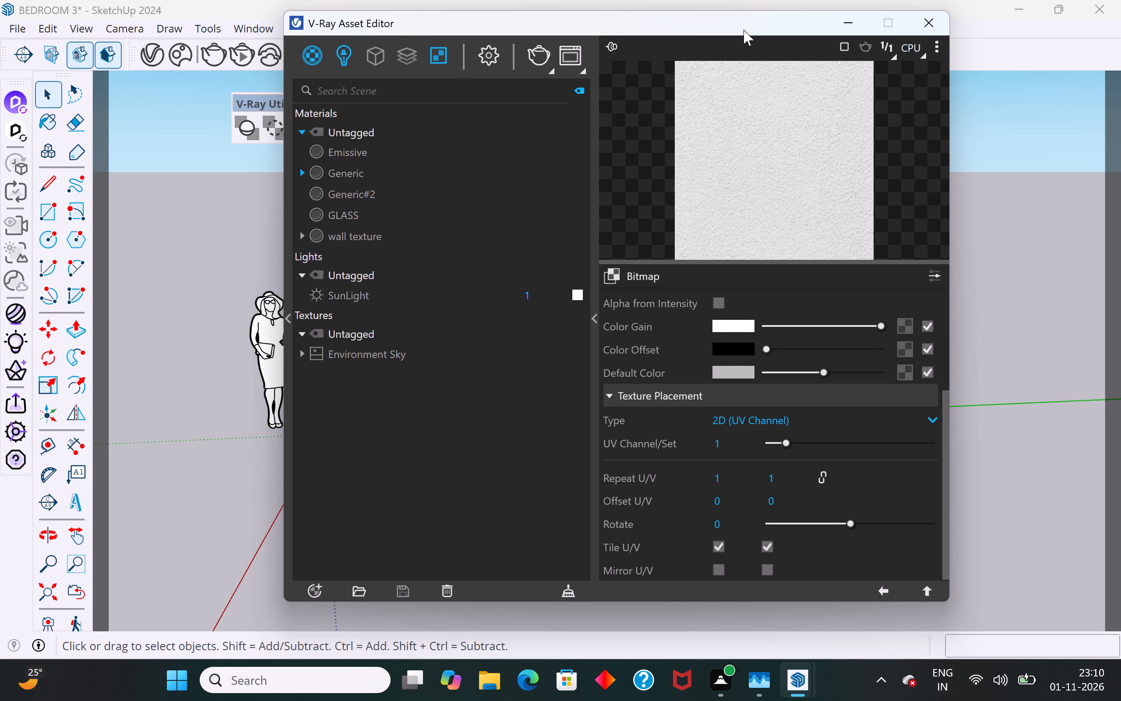
drag(744, 30, 745, 25)
drag(674, 600, 679, 631)
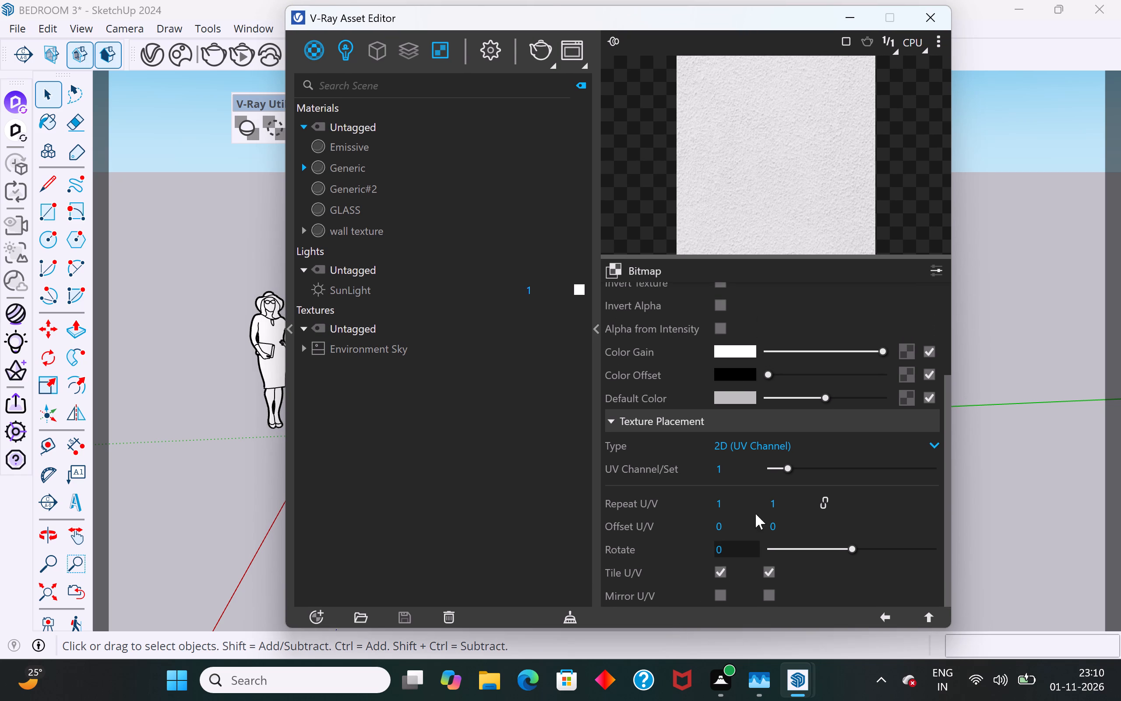
scroll(772, 479, up, 5)
scroll(790, 447, up, 3)
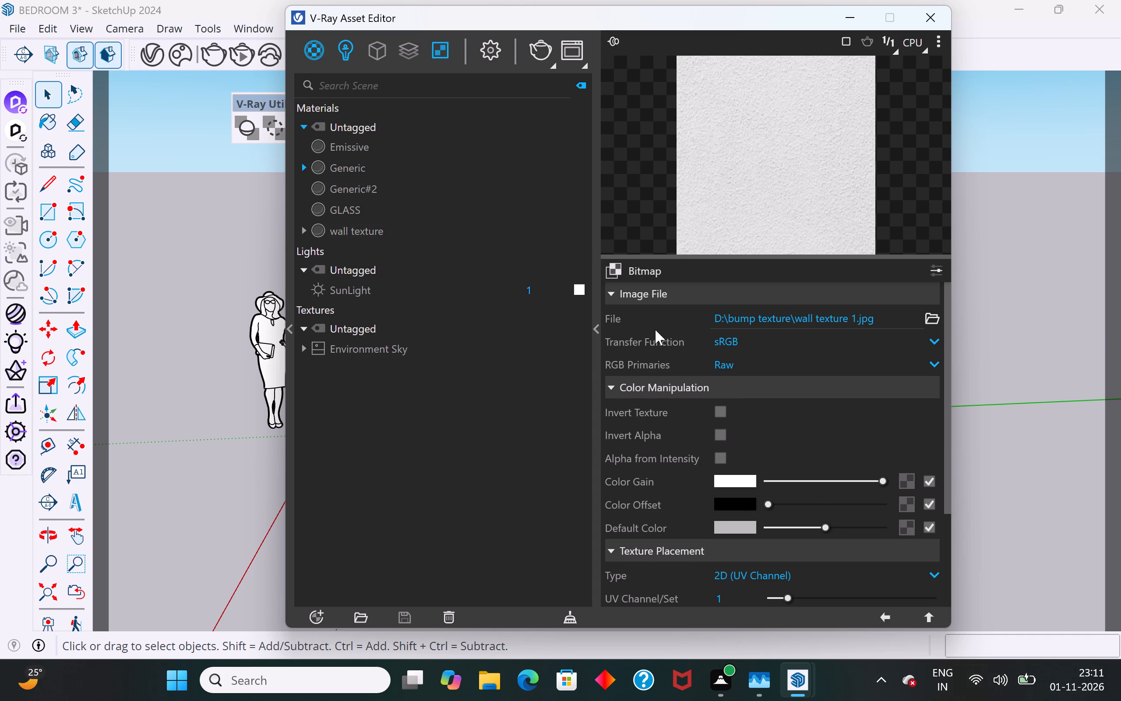
click(598, 323)
click(598, 323)
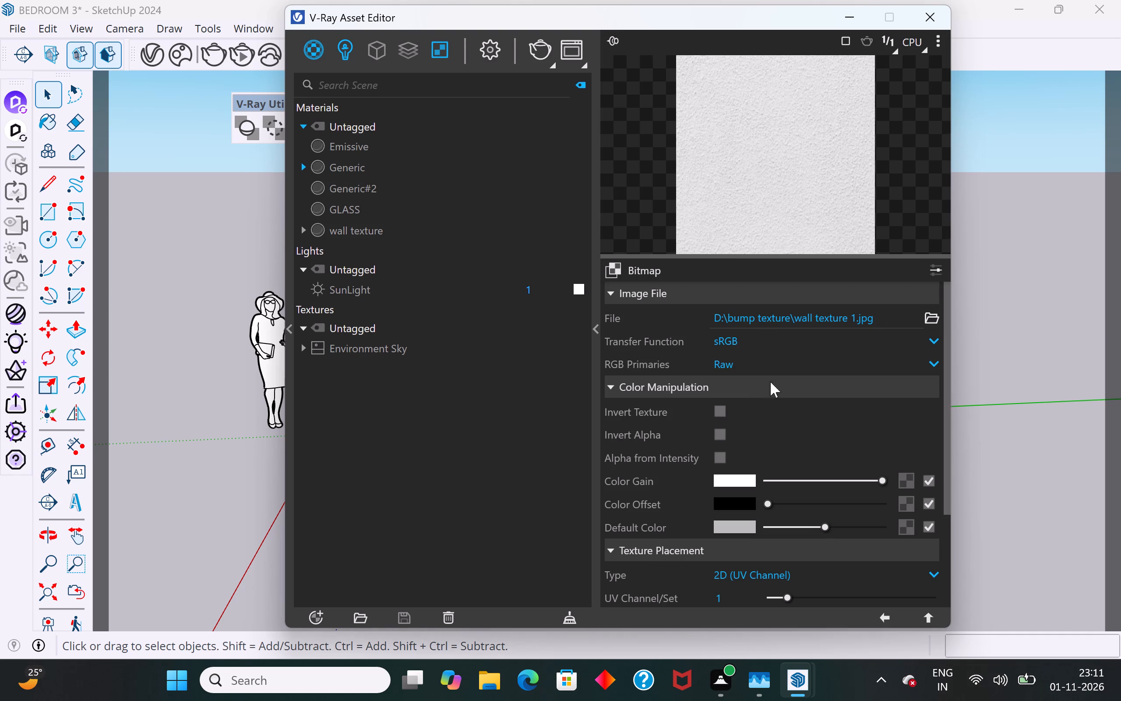
scroll(820, 414, up, 8)
Compare the Generic, Generic#2 and GLASS materials' previews and settings, and close the V-Ray Asset Editor.
click(353, 166)
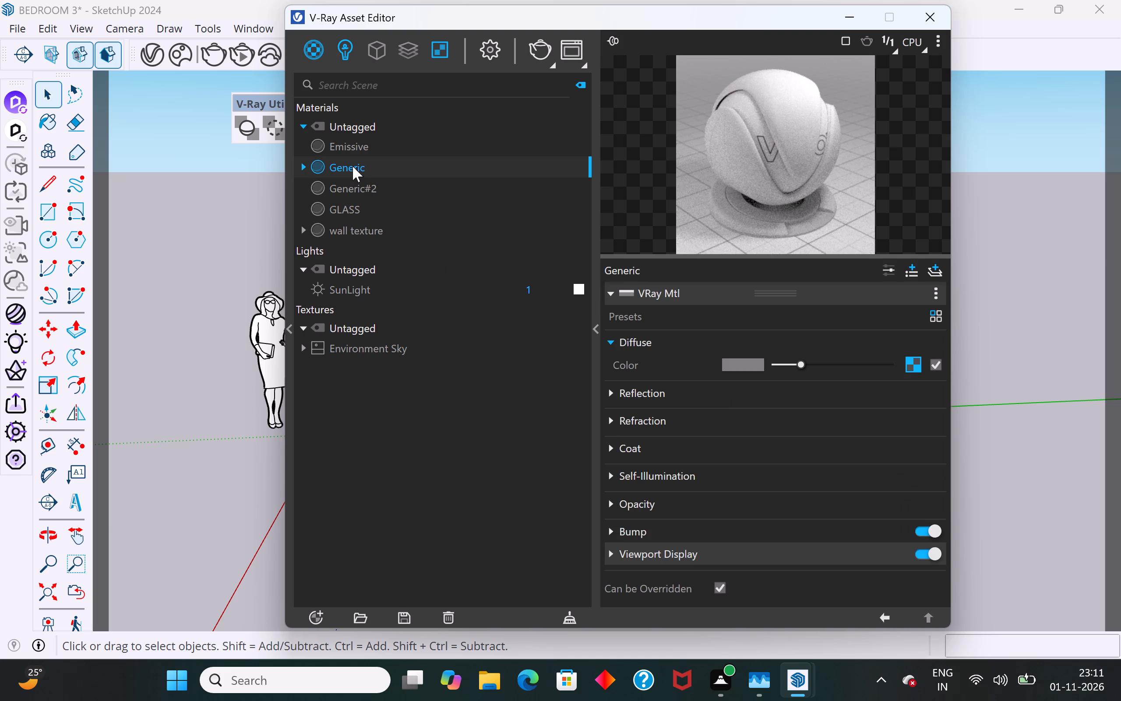
click(353, 186)
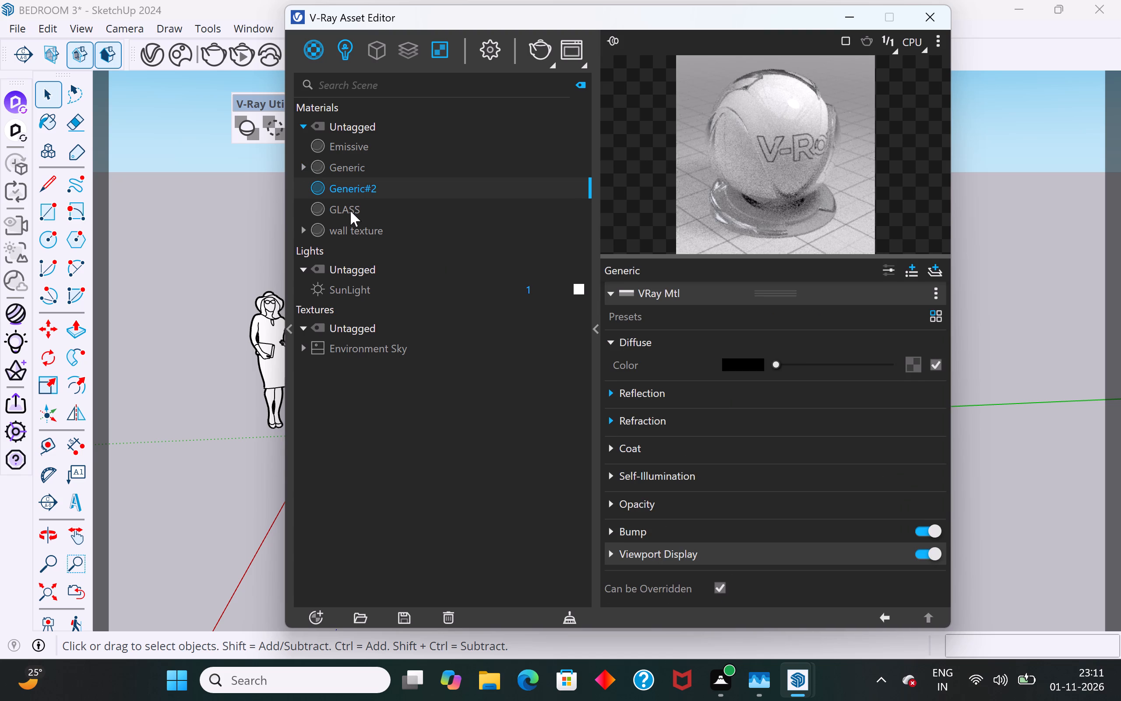
click(350, 211)
click(353, 163)
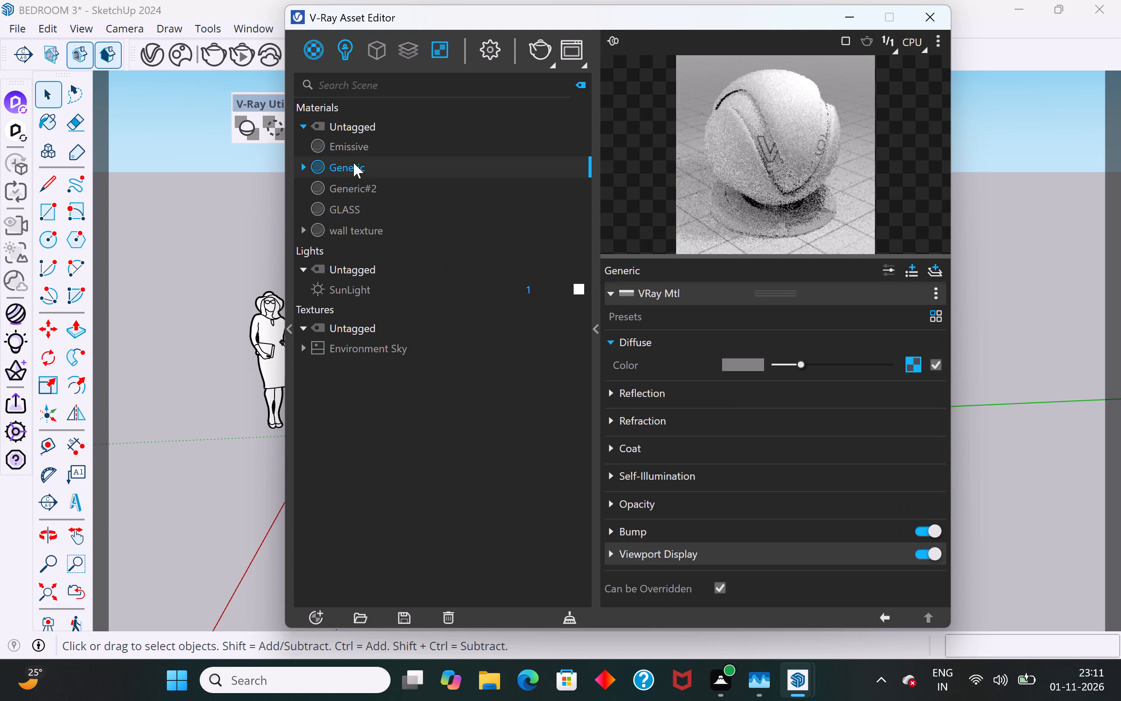
click(924, 19)
Examine the plaster texture on the arched panels behind the bed from close up and from different angles.
click(877, 336)
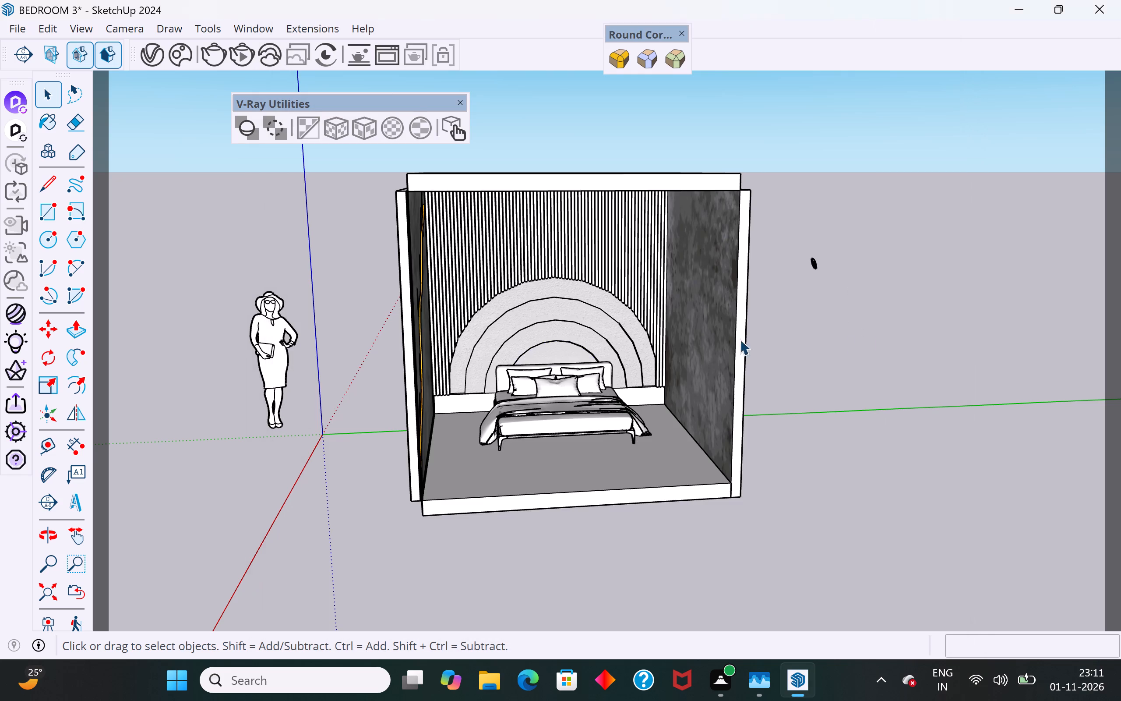
scroll(517, 361, up, 7)
middle_drag(675, 320, 597, 178)
scroll(614, 275, up, 1)
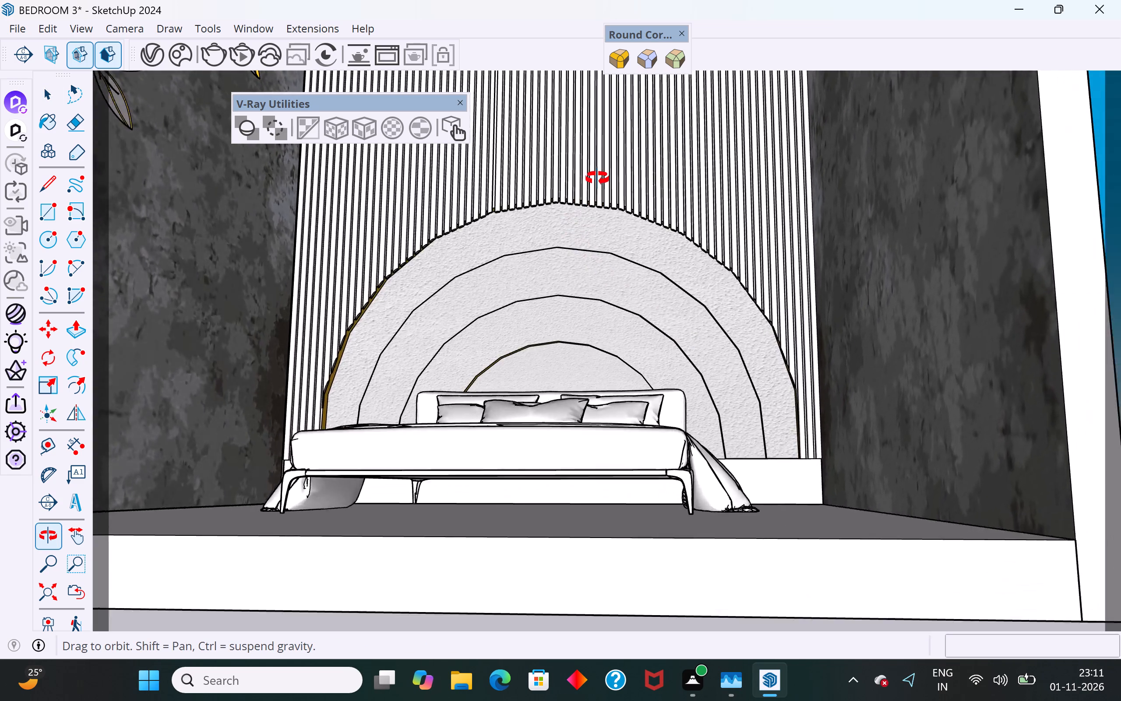
middle_drag(597, 178, 689, 431)
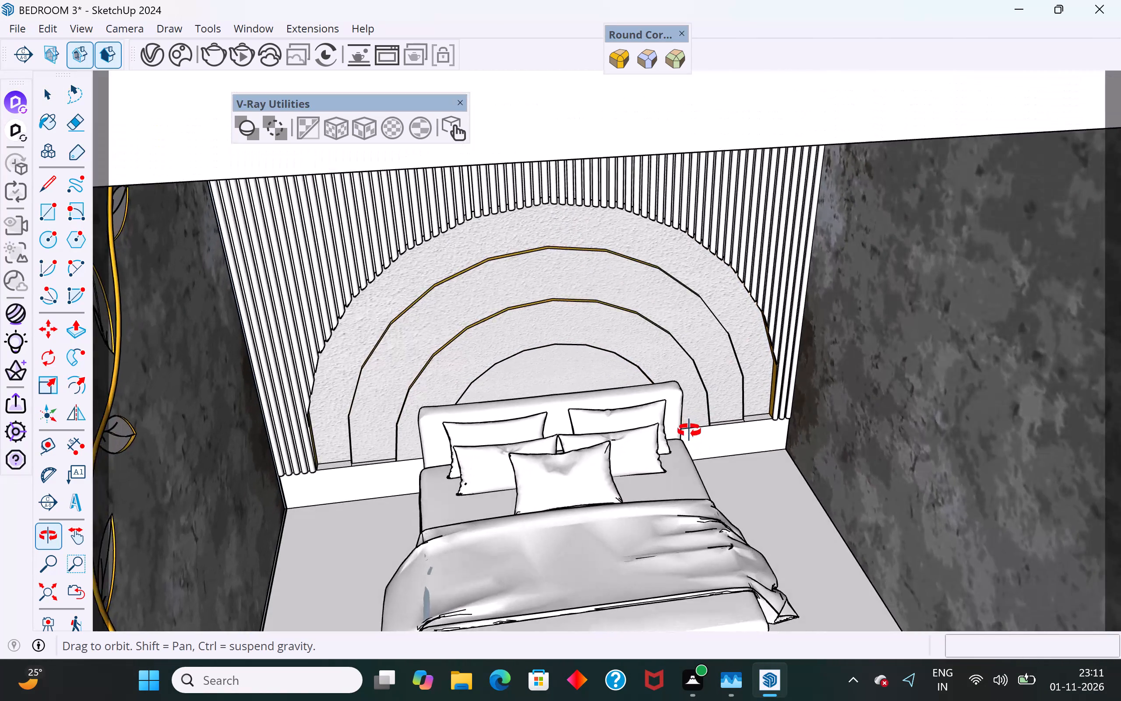
middle_drag(689, 431, 590, 310)
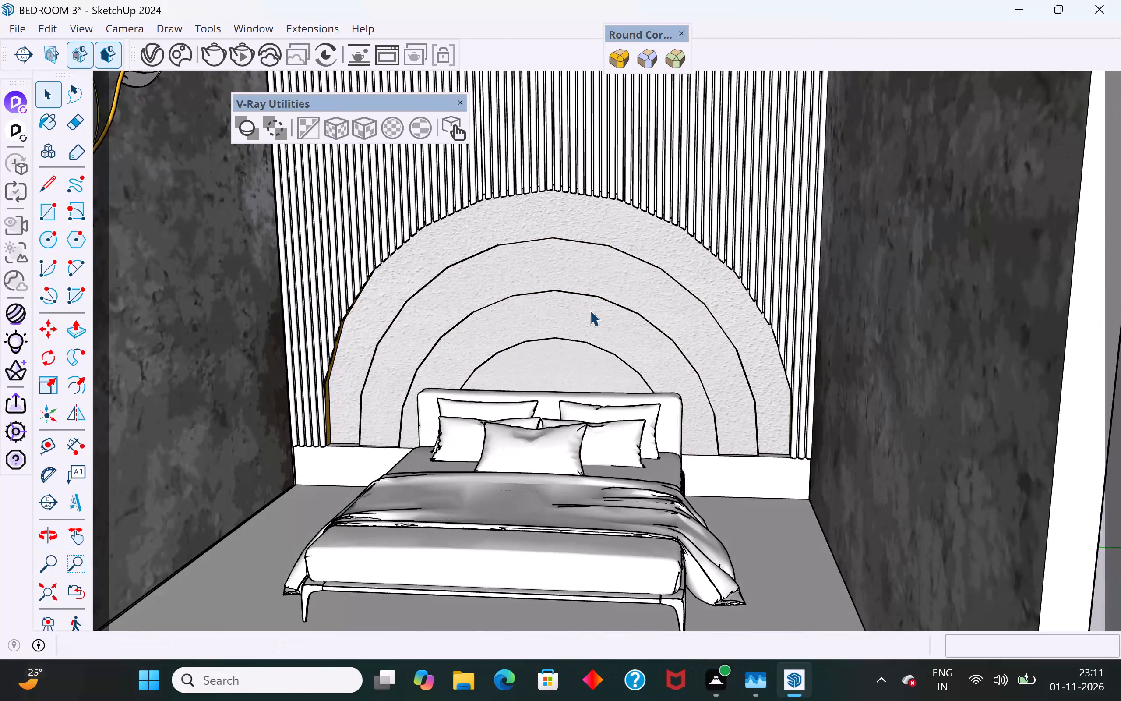
scroll(590, 310, down, 9)
middle_drag(590, 310, 622, 349)
scroll(581, 457, up, 3)
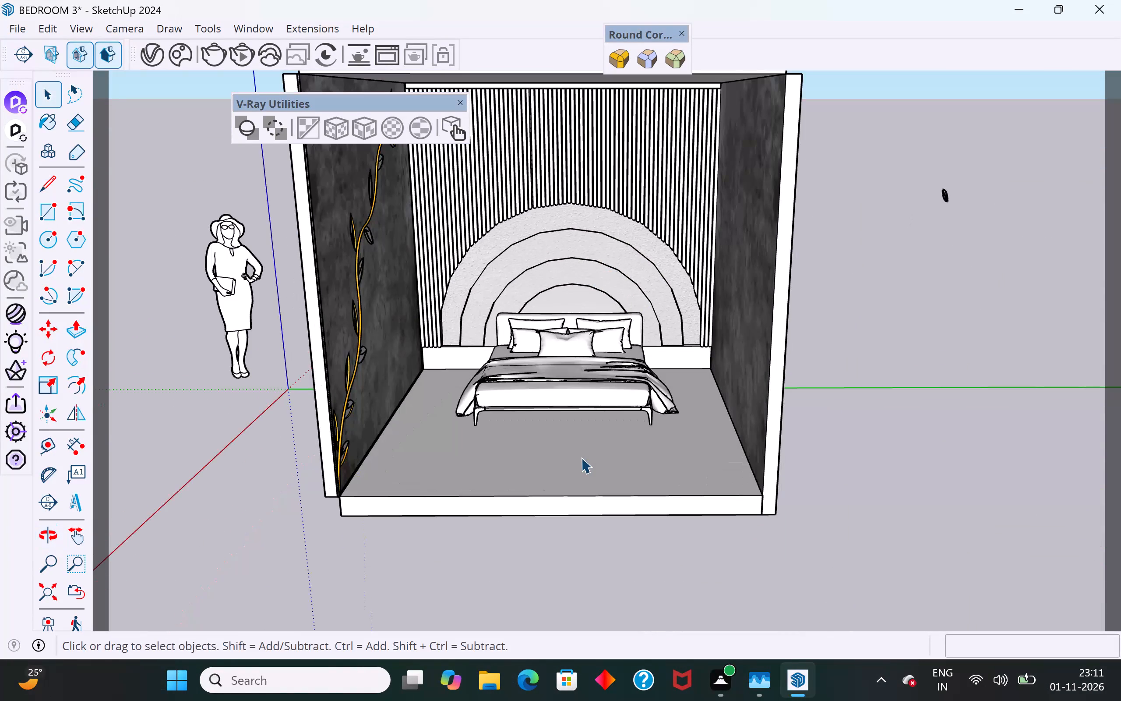
Push/Pull the bottom face of the vine-decorated side wall 6" down, level with the underside of the floor slab.
middle_drag(599, 467, 733, 283)
click(469, 279)
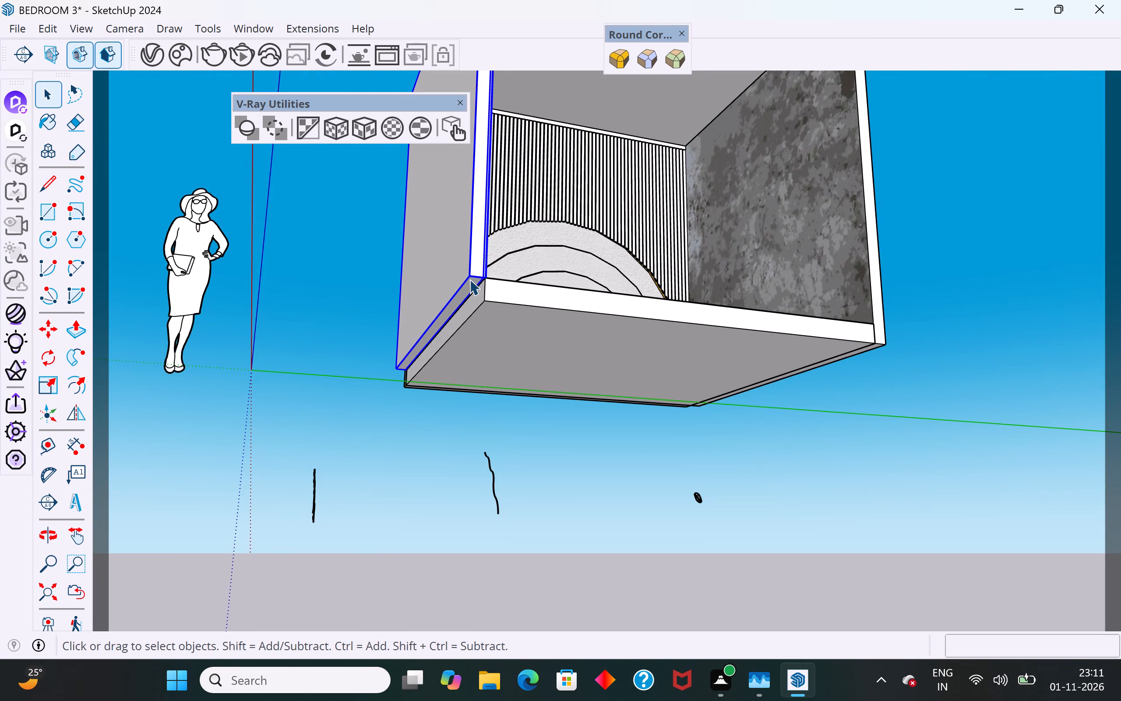
double_click(469, 289)
click(469, 285)
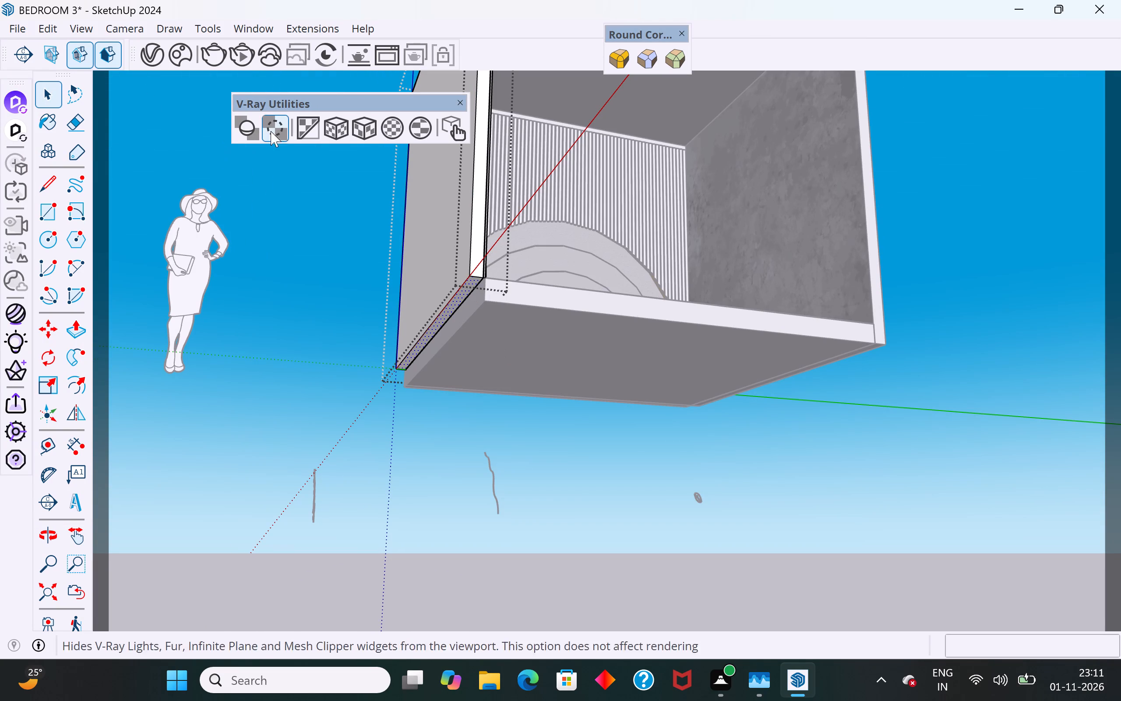
click(74, 338)
scroll(443, 315, up, 4)
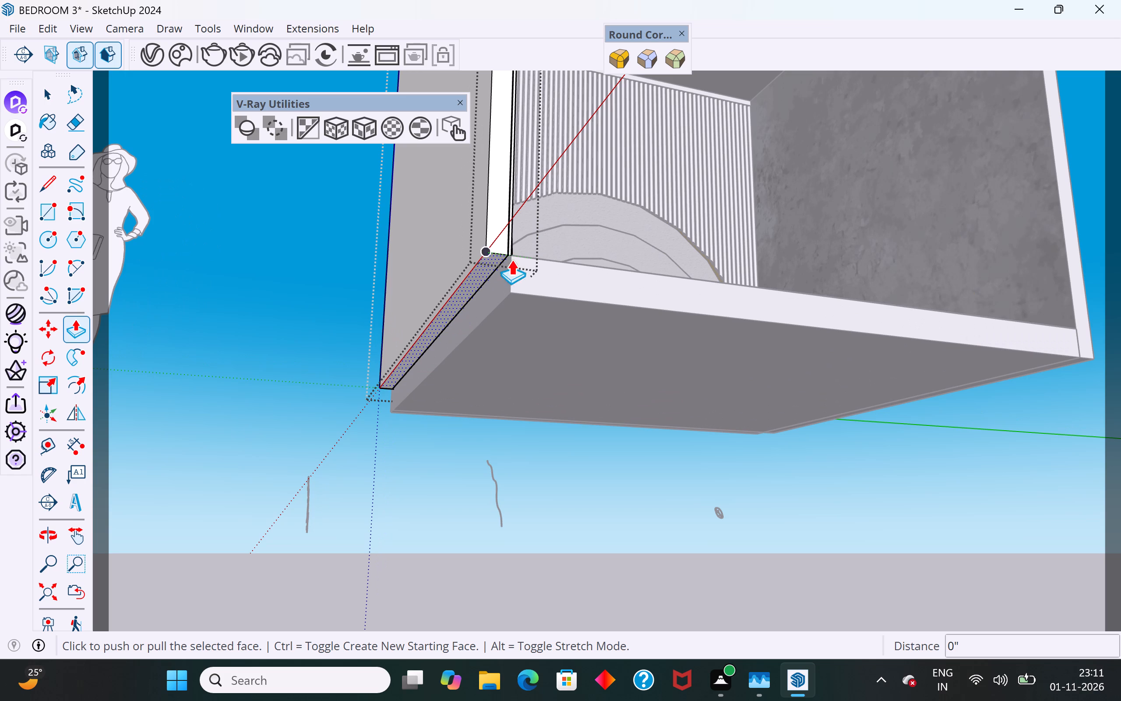
click(465, 290)
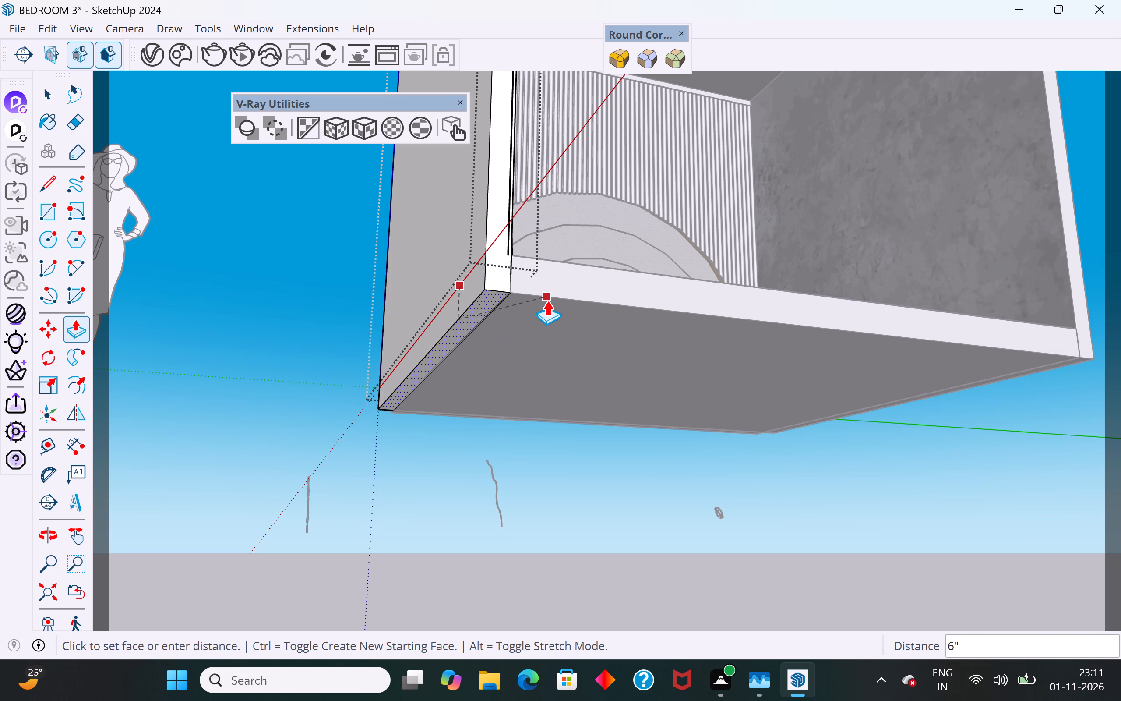
click(547, 300)
click(54, 89)
click(274, 278)
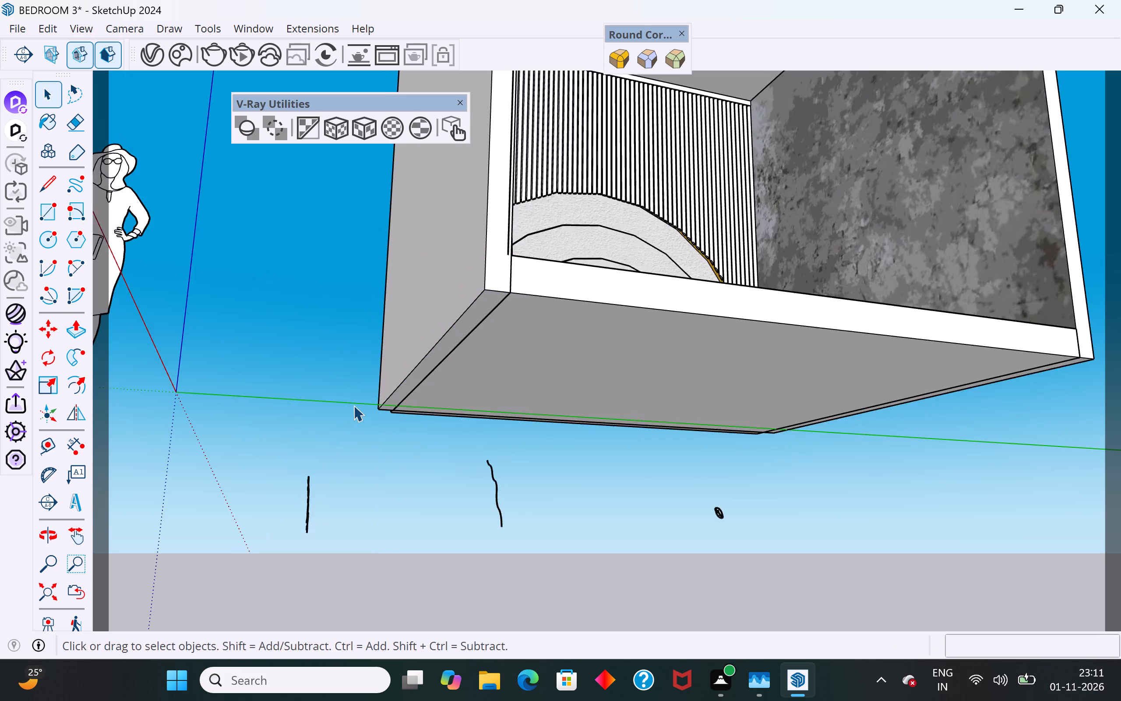
Inspect the room's outer edges, side walls and arched feature wall from several angles.
scroll(353, 405, down, 6)
middle_drag(492, 407, 334, 610)
scroll(358, 393, up, 2)
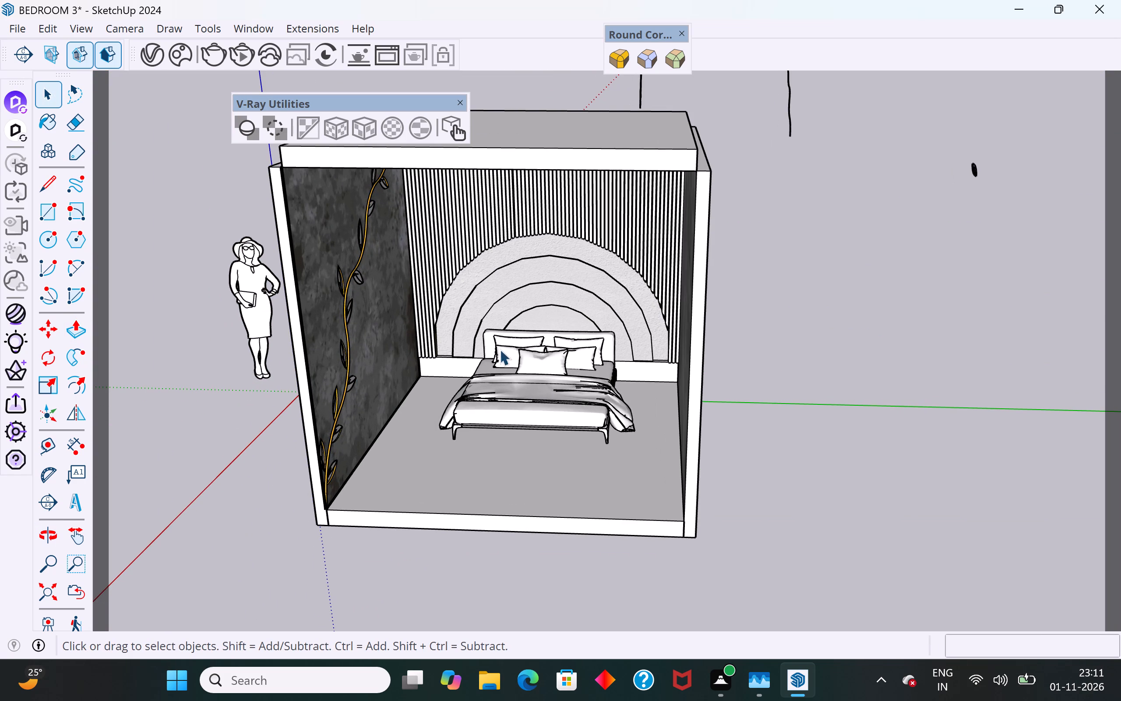
middle_drag(652, 274, 693, 173)
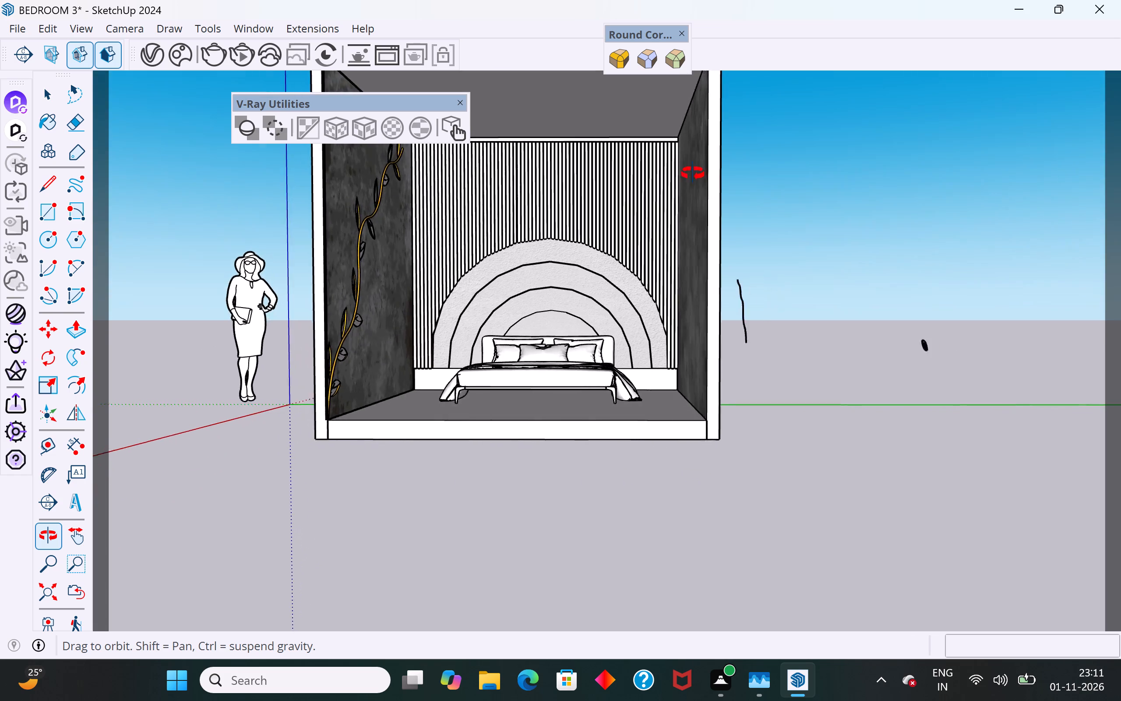
middle_drag(693, 173, 683, 269)
scroll(489, 341, up, 15)
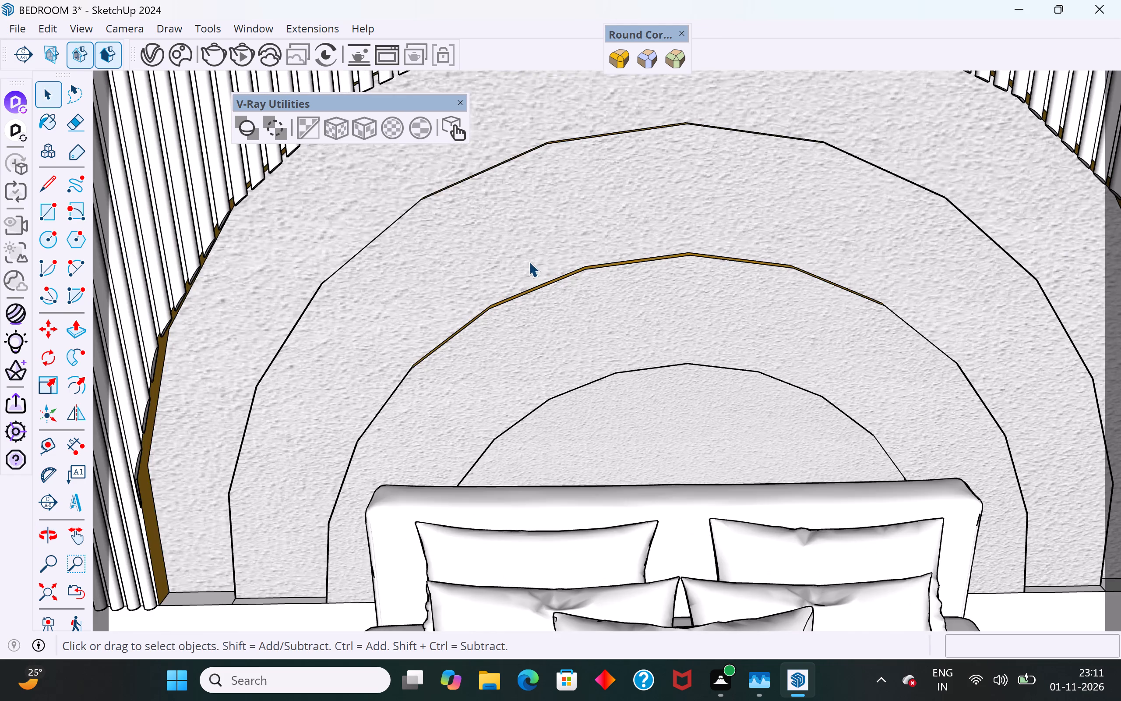
middle_drag(546, 253, 498, 290)
scroll(498, 290, down, 18)
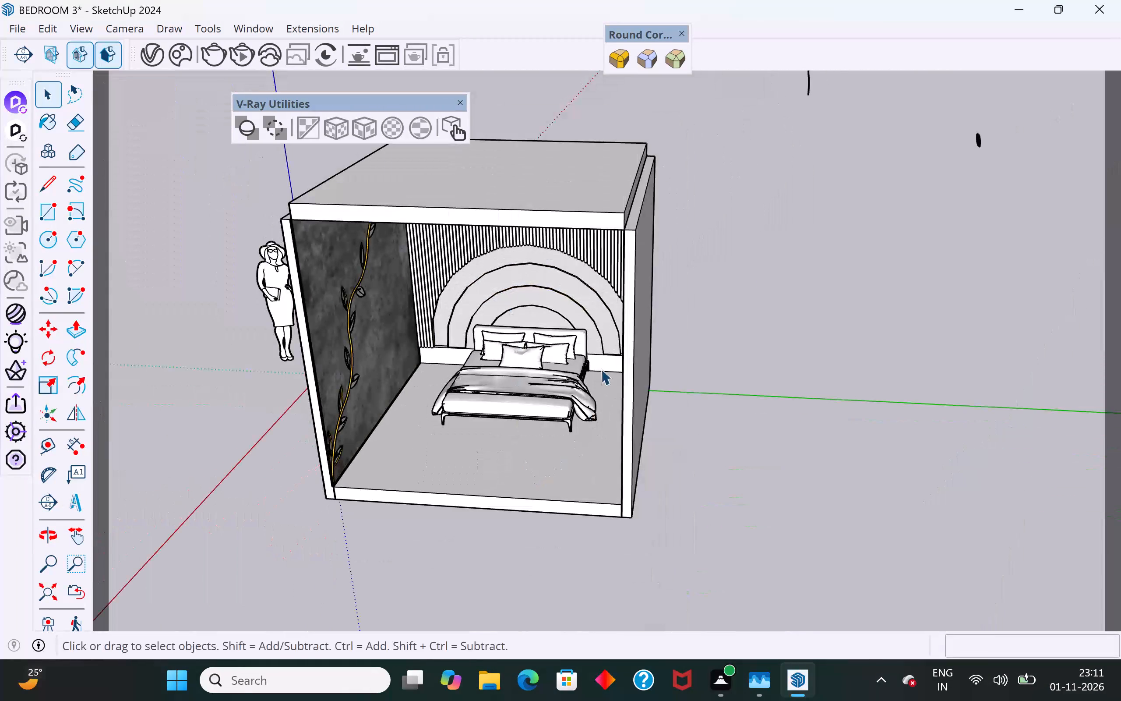
scroll(606, 343, down, 2)
middle_drag(551, 394, 630, 343)
scroll(568, 407, up, 3)
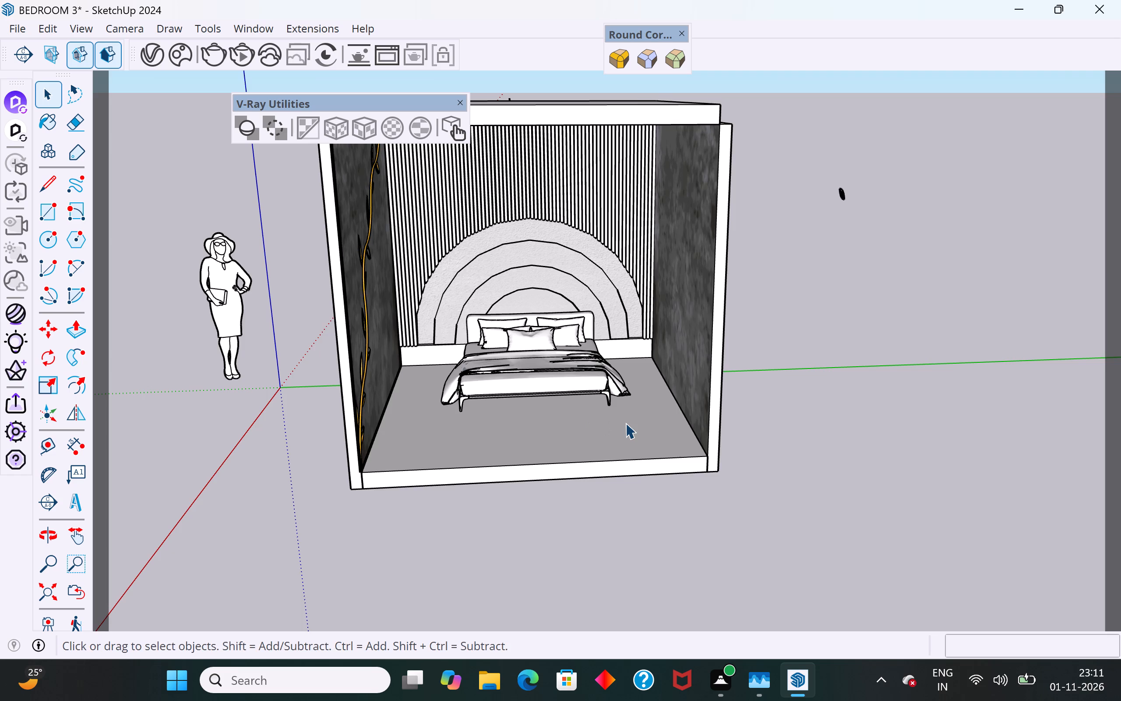
middle_drag(625, 423, 587, 439)
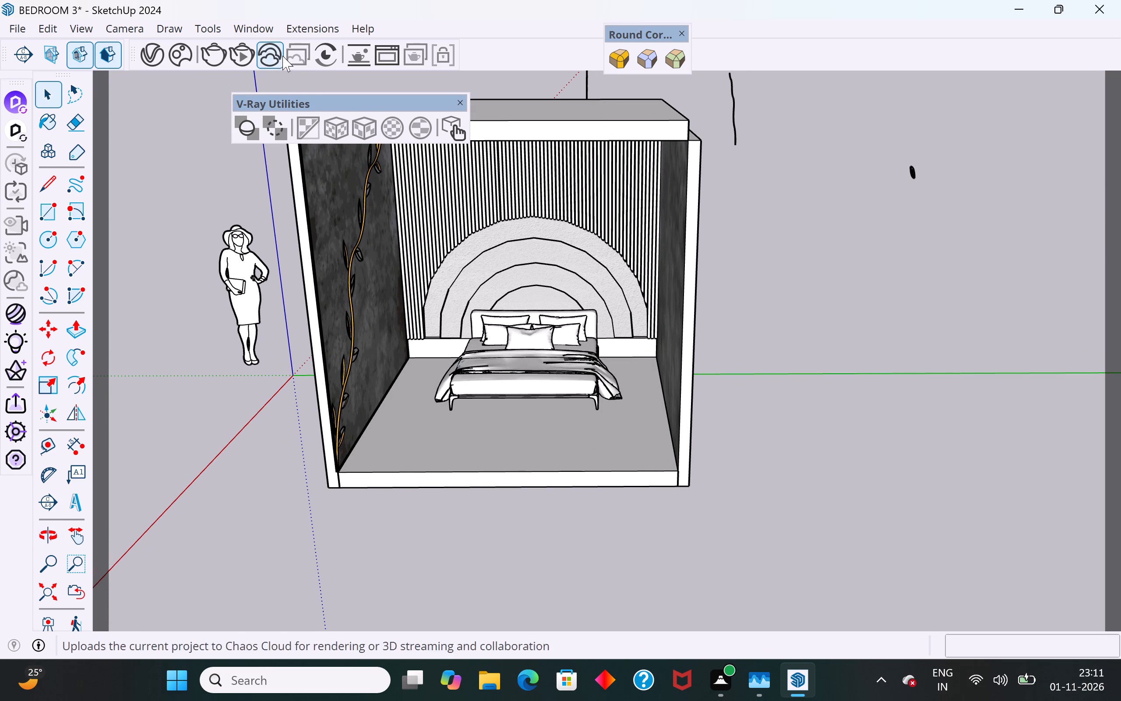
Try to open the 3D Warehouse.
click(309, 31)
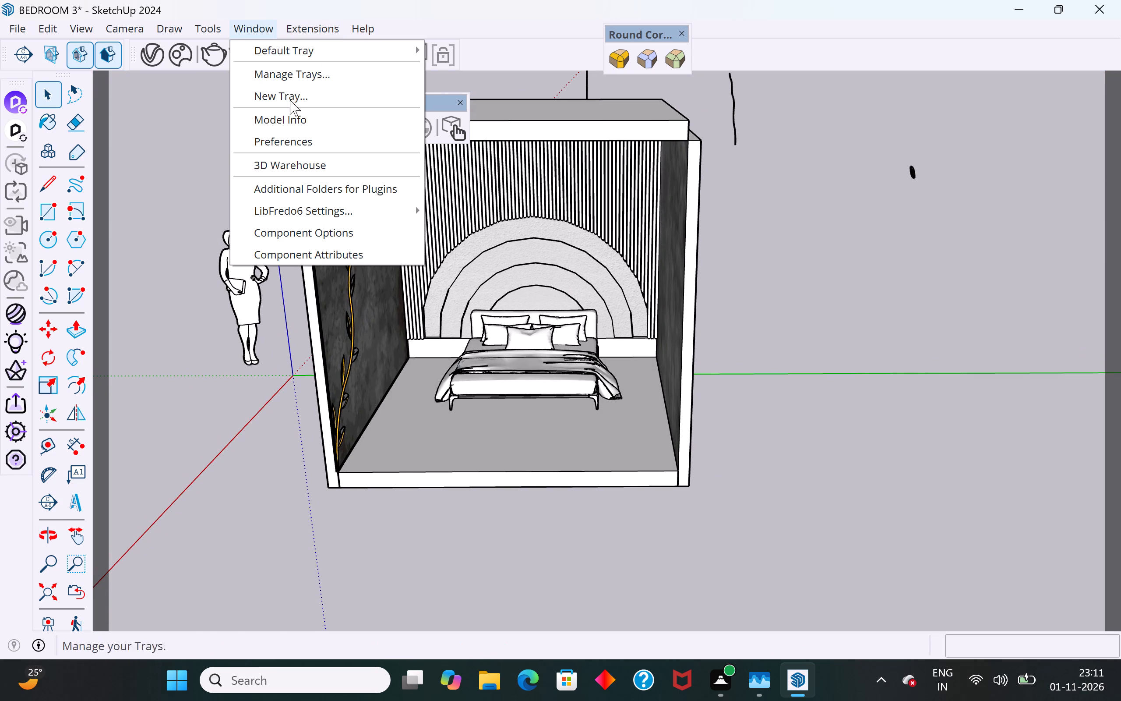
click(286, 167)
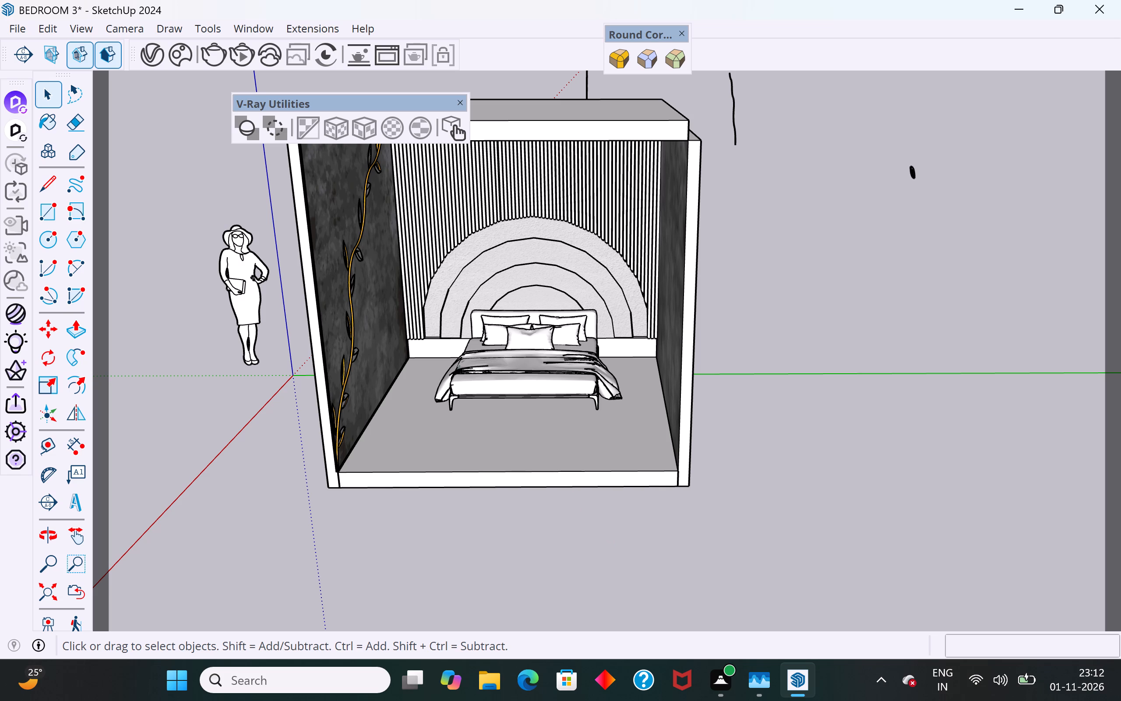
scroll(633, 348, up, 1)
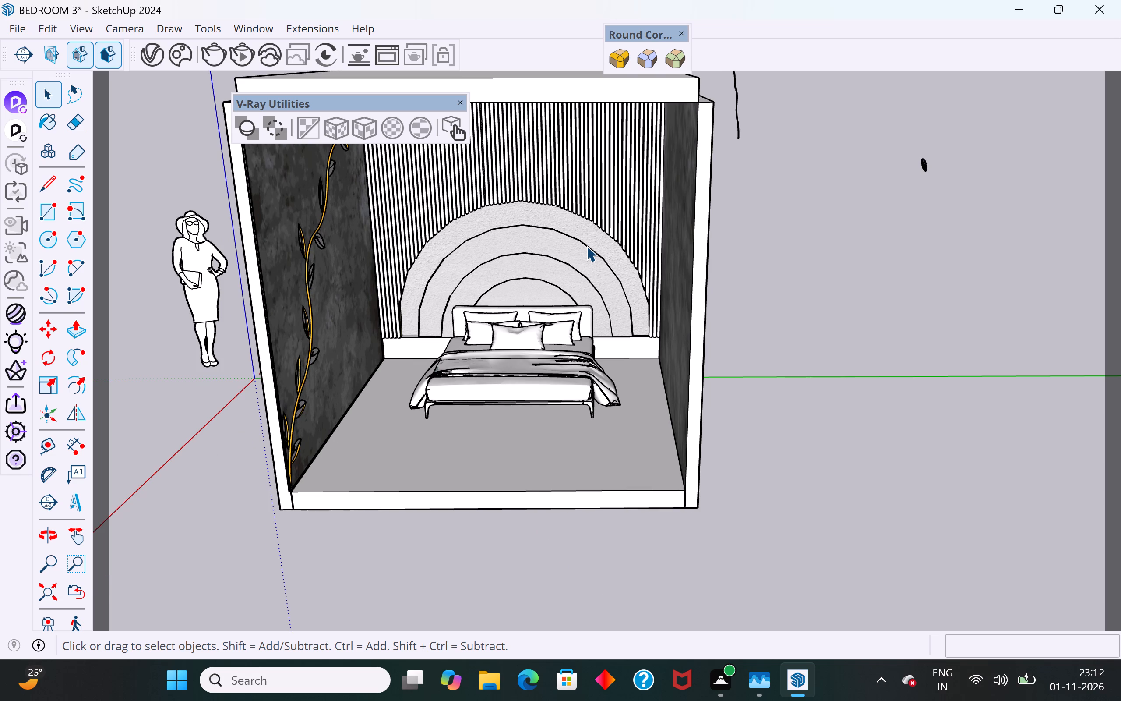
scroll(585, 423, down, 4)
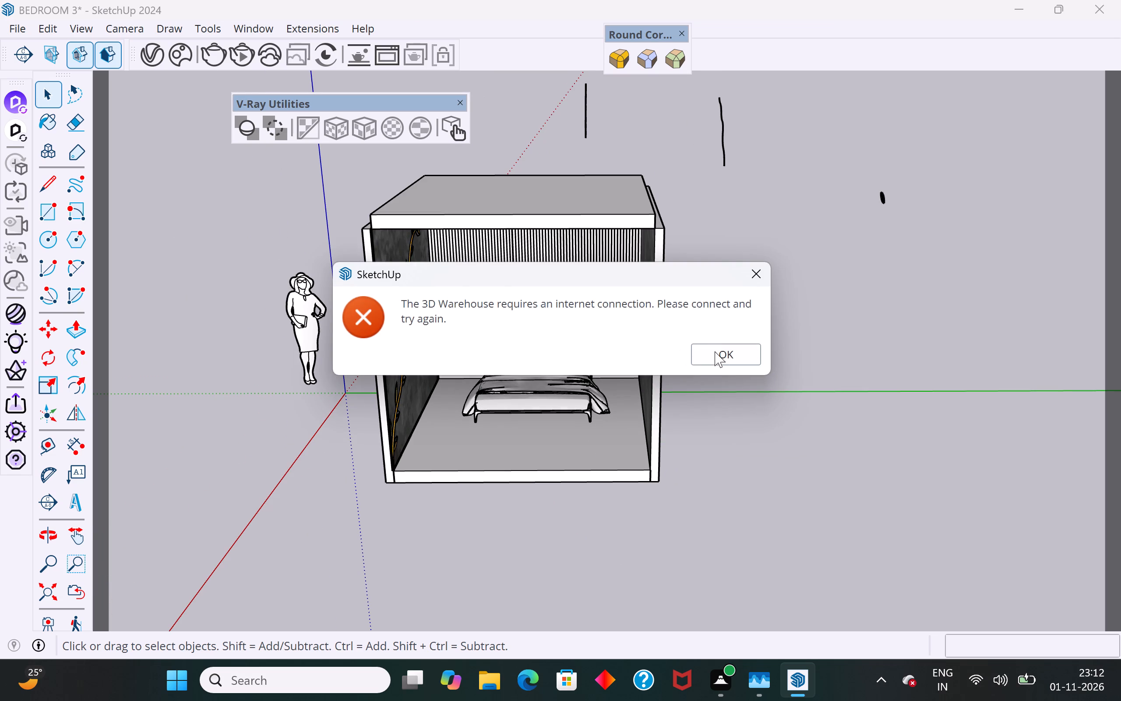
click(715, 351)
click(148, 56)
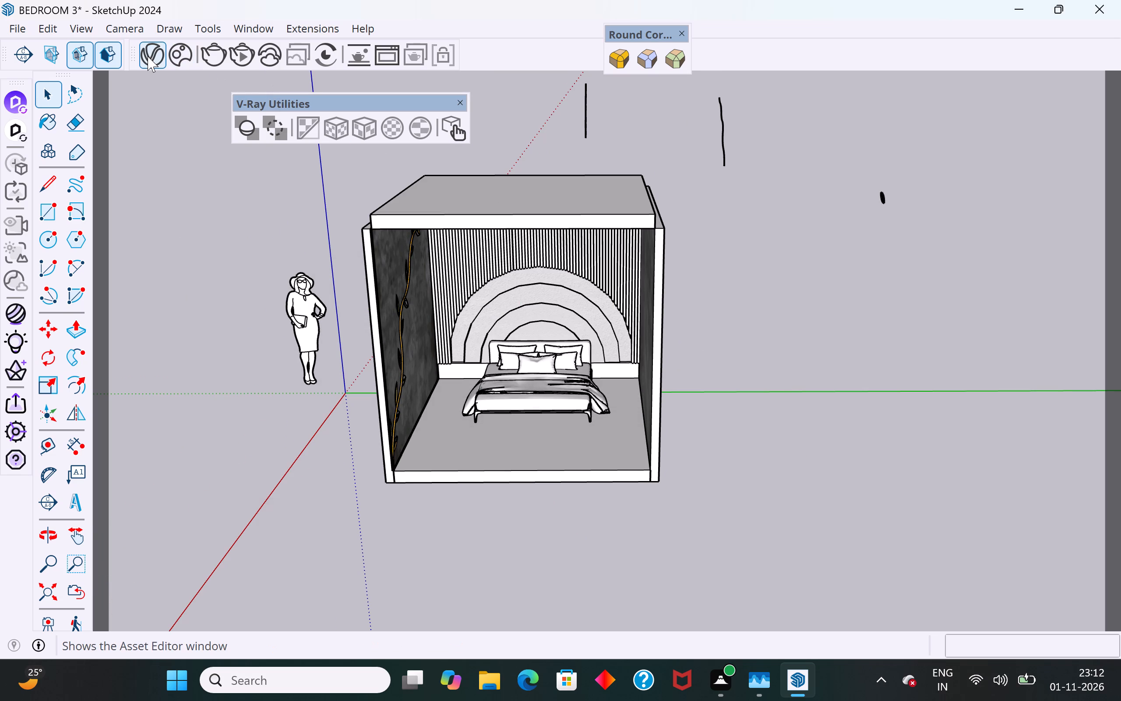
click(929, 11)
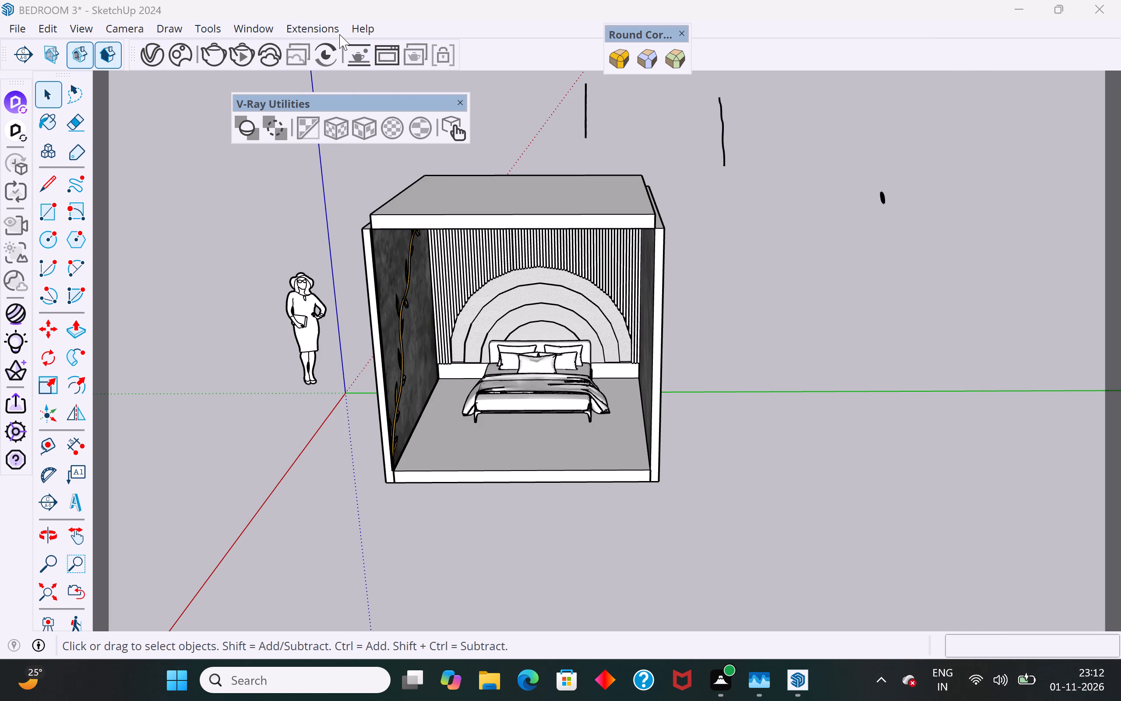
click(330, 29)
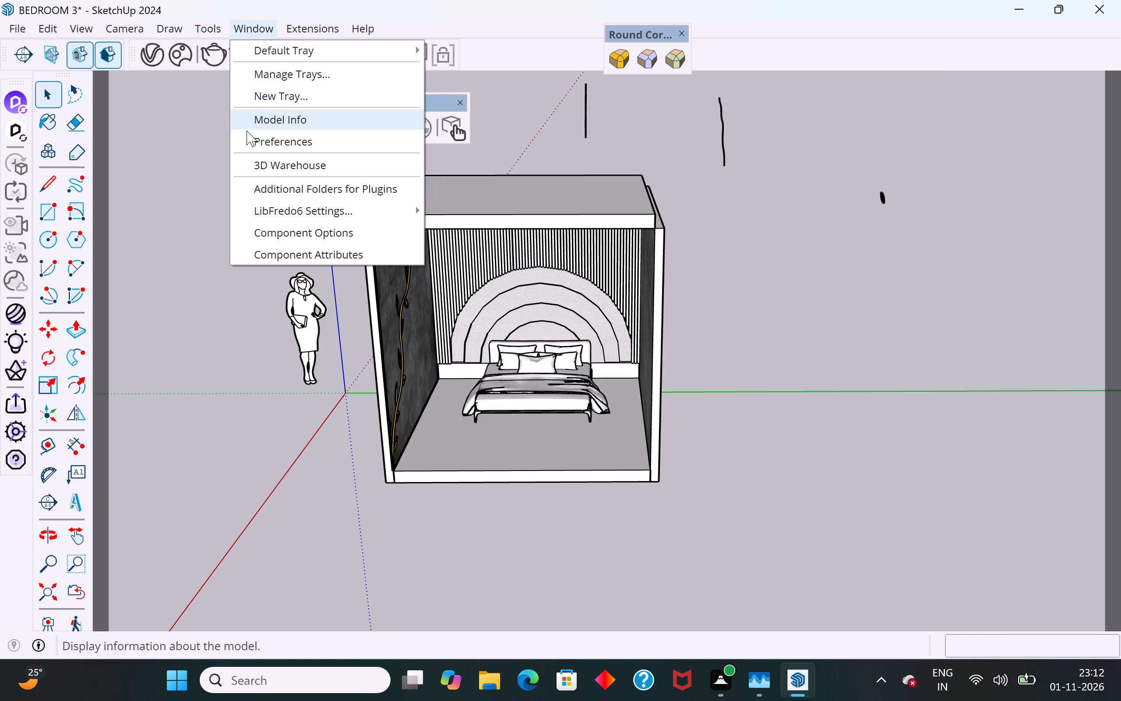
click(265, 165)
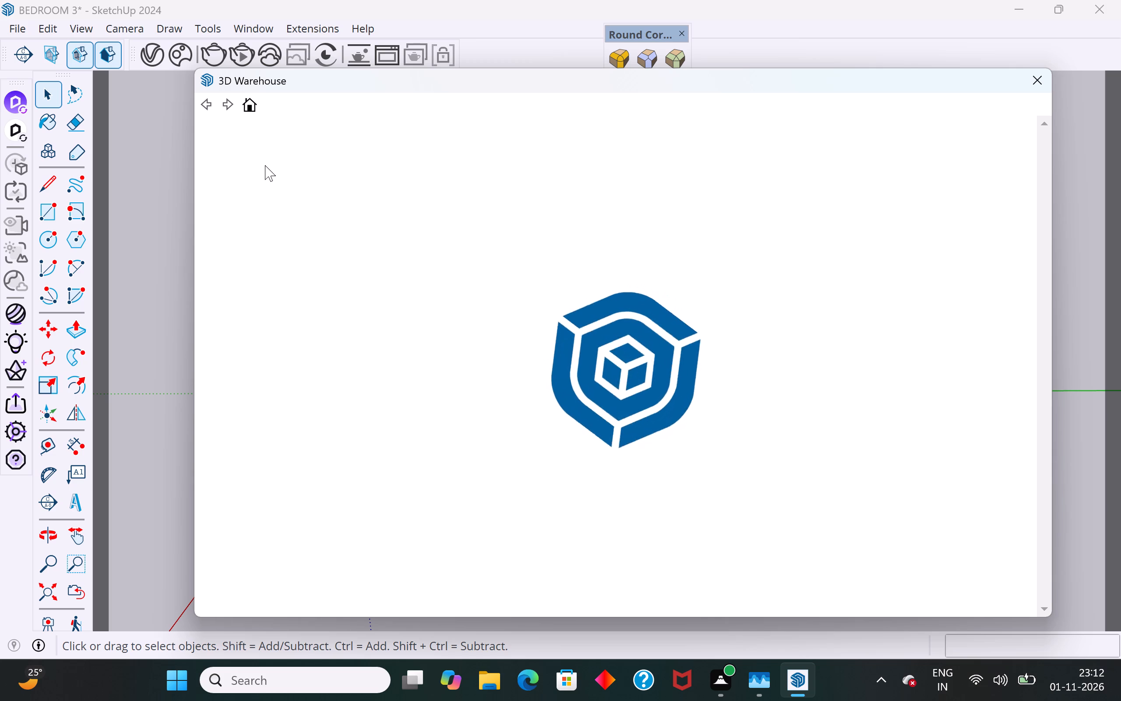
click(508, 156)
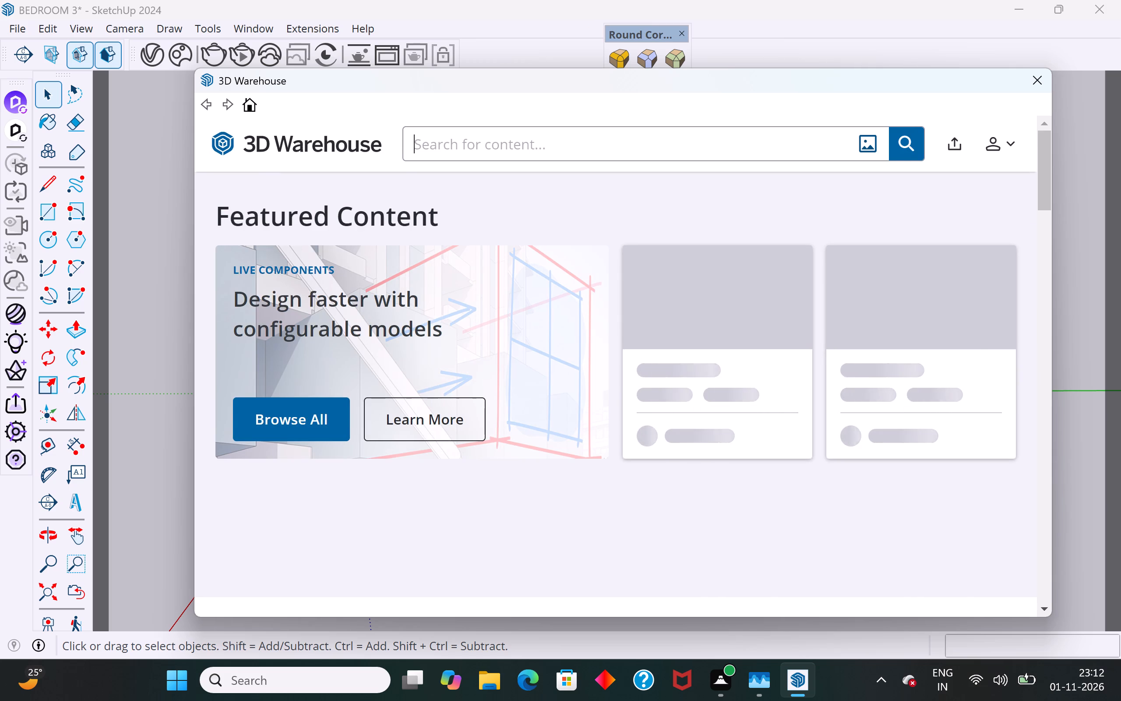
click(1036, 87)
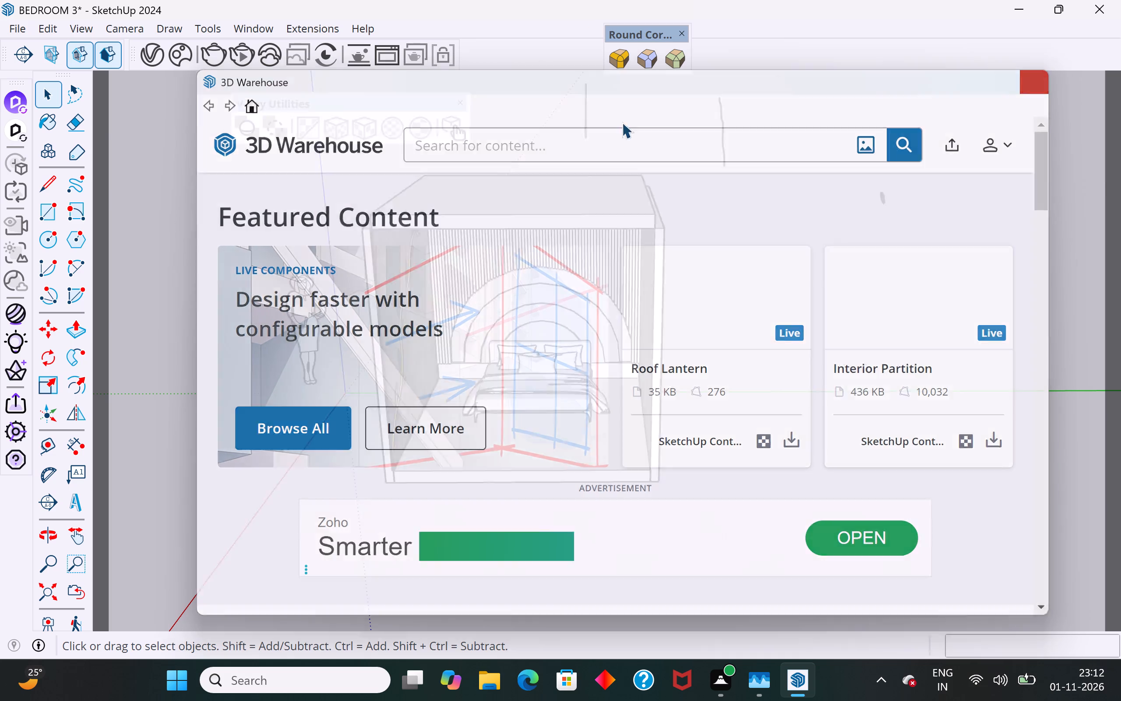
Search the downloaded assets in the Chaos Cosmos library for "hanging chndelier", reusing the recent search, and leave the library.
click(183, 58)
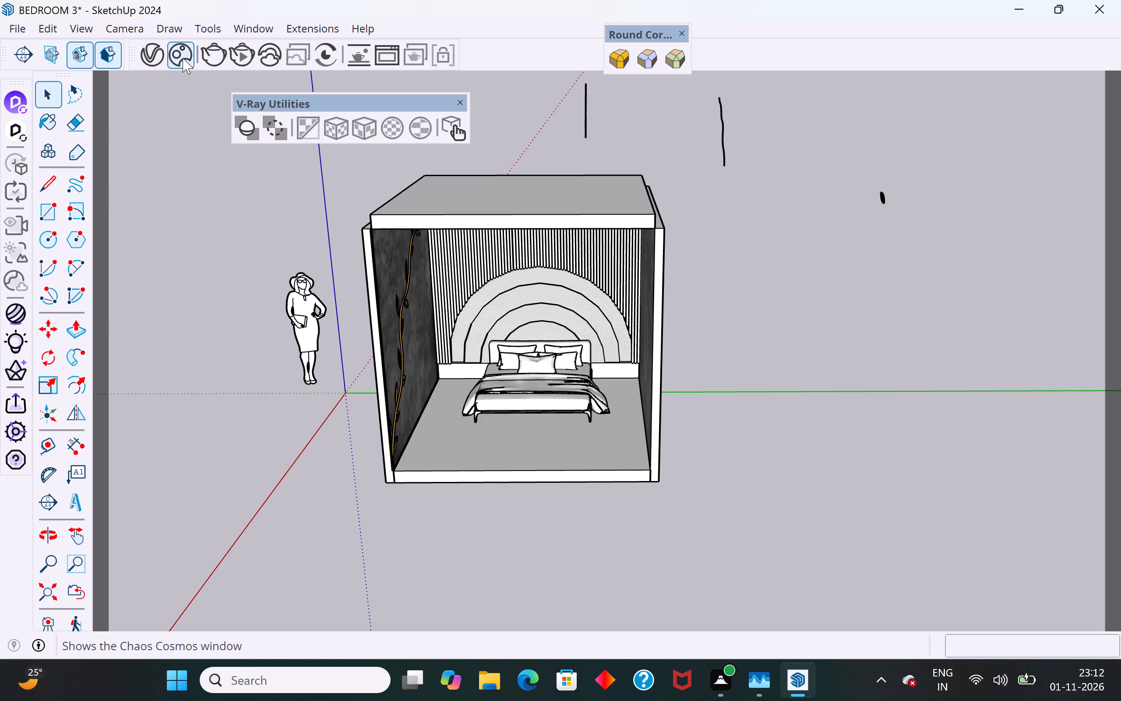
drag(247, 20, 317, 20)
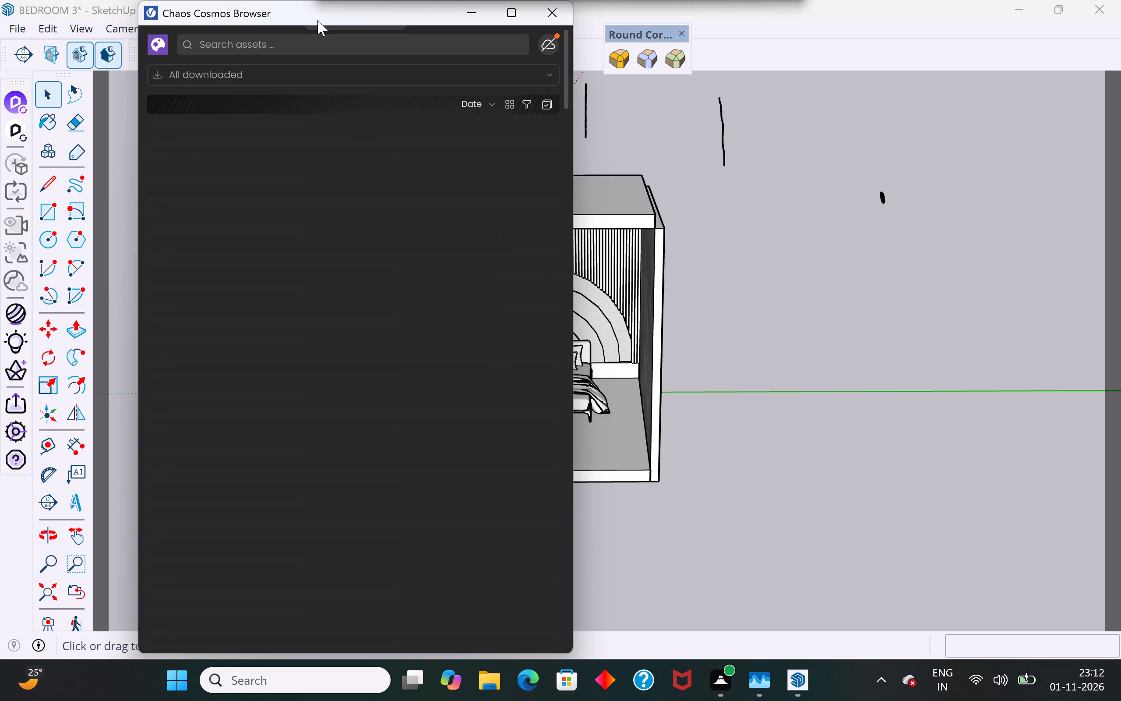
drag(317, 20, 786, 101)
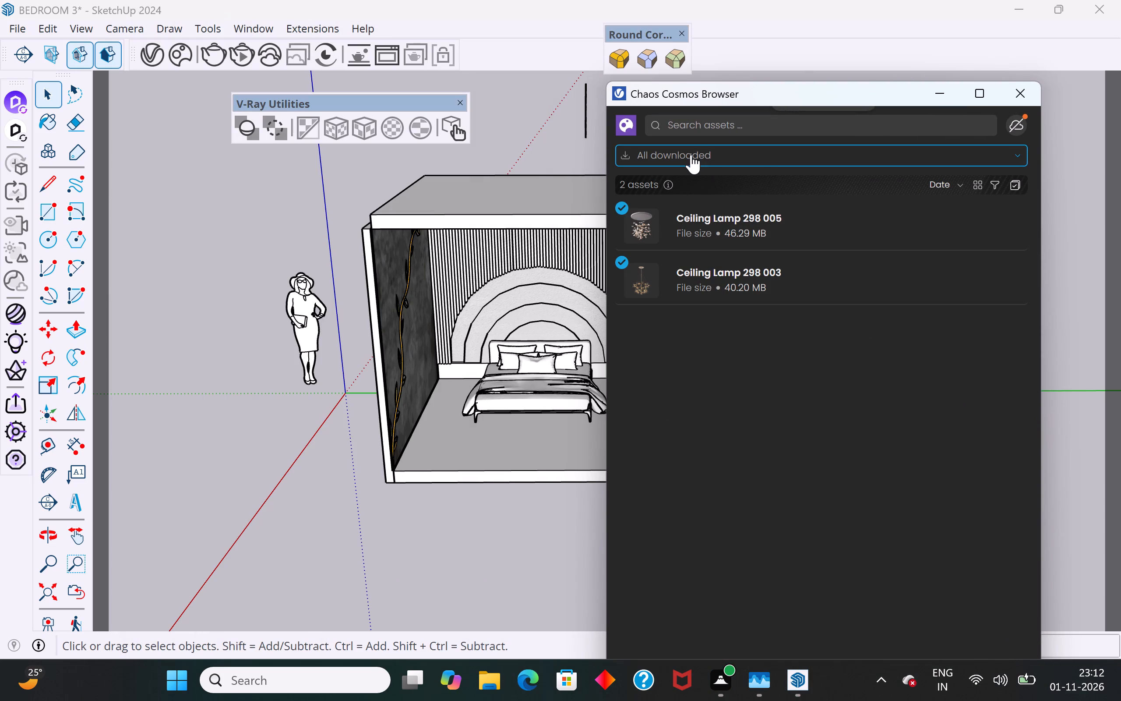
click(731, 124)
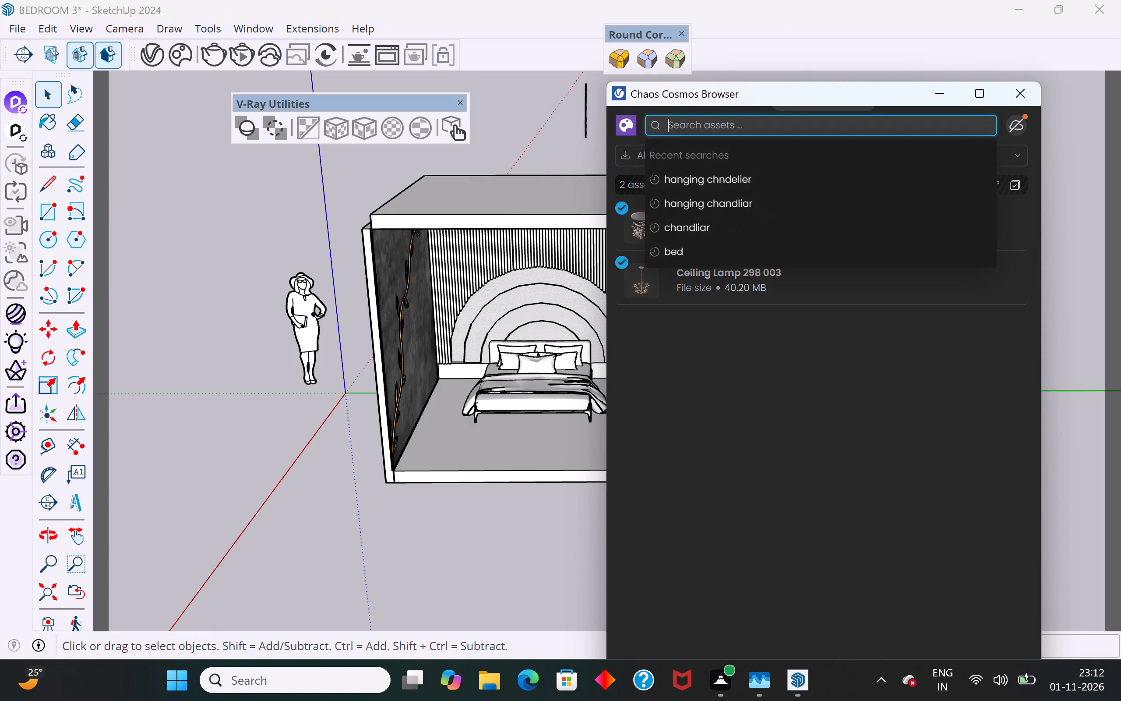
click(731, 181)
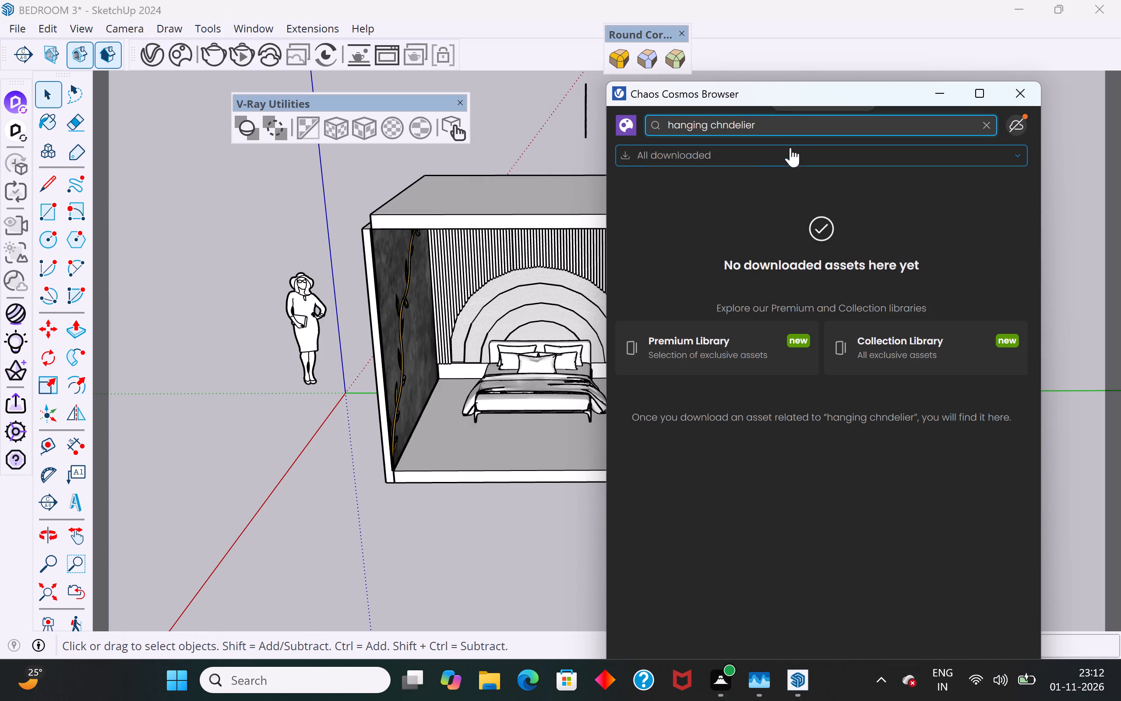
click(1016, 93)
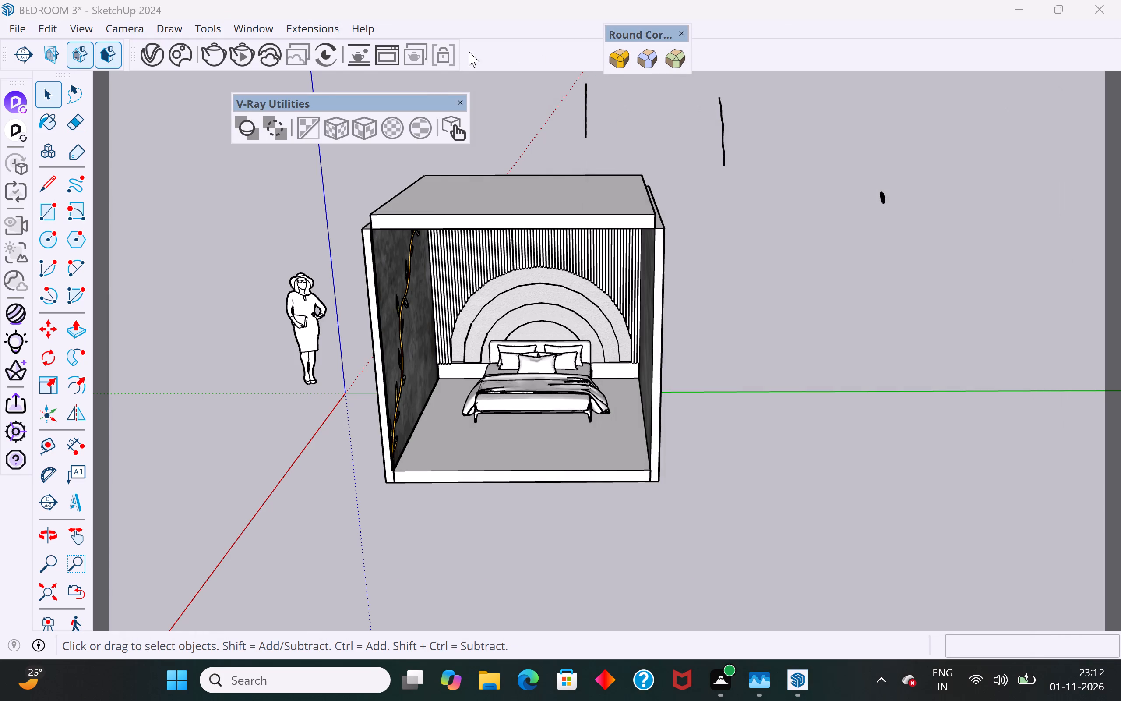
Search the 3D Warehouse for "hanging light".
click(324, 25)
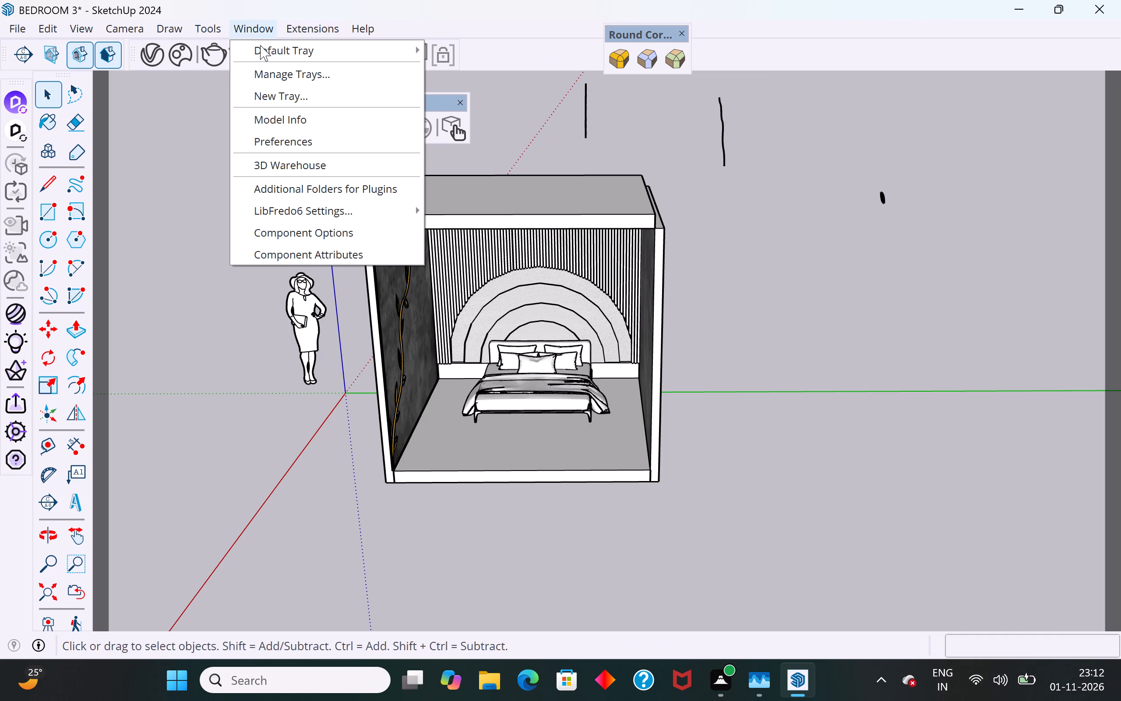
click(291, 160)
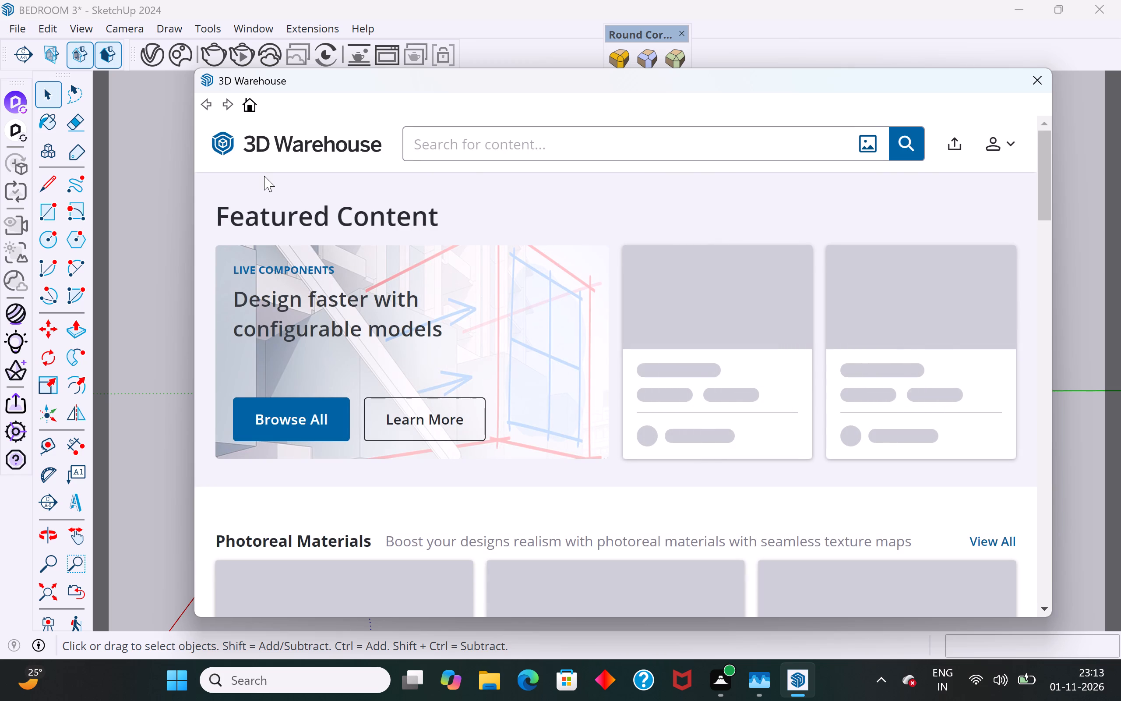
click(452, 145)
text(han)
text(ging)
key(space)
text(light)
key(Return)
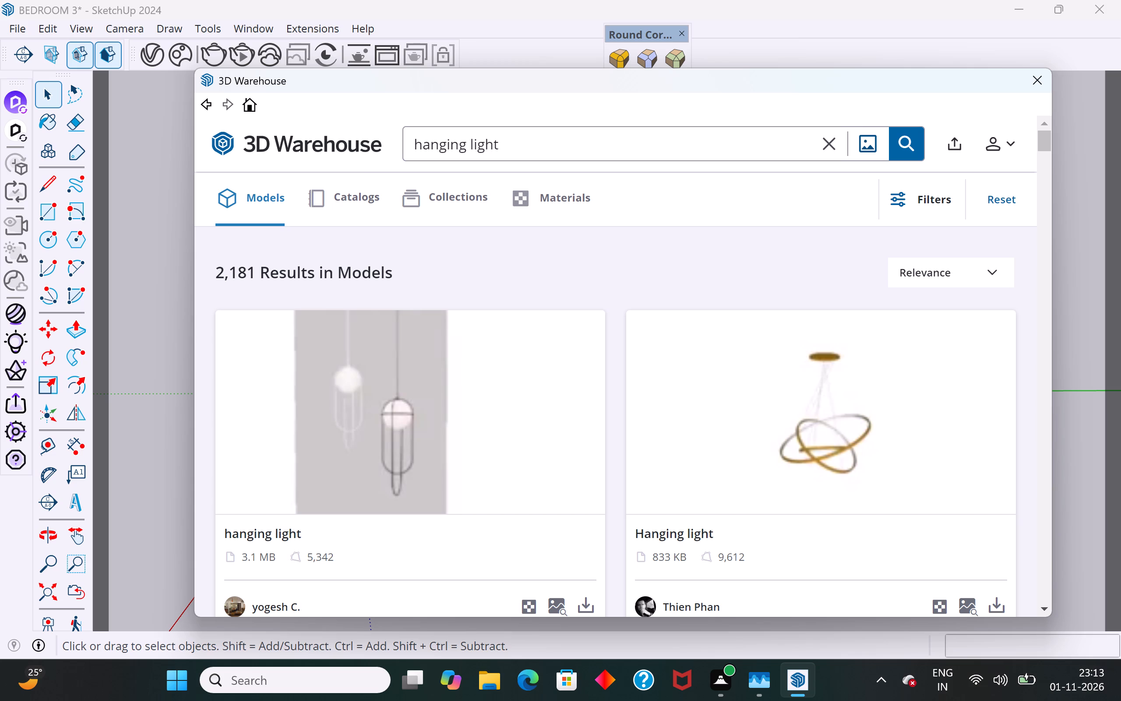
Browse the hanging light models in the search results, comparing them with the bedroom's feature walls, to choose a suitable pendant.
scroll(541, 417, down, 5)
scroll(541, 417, up, 4)
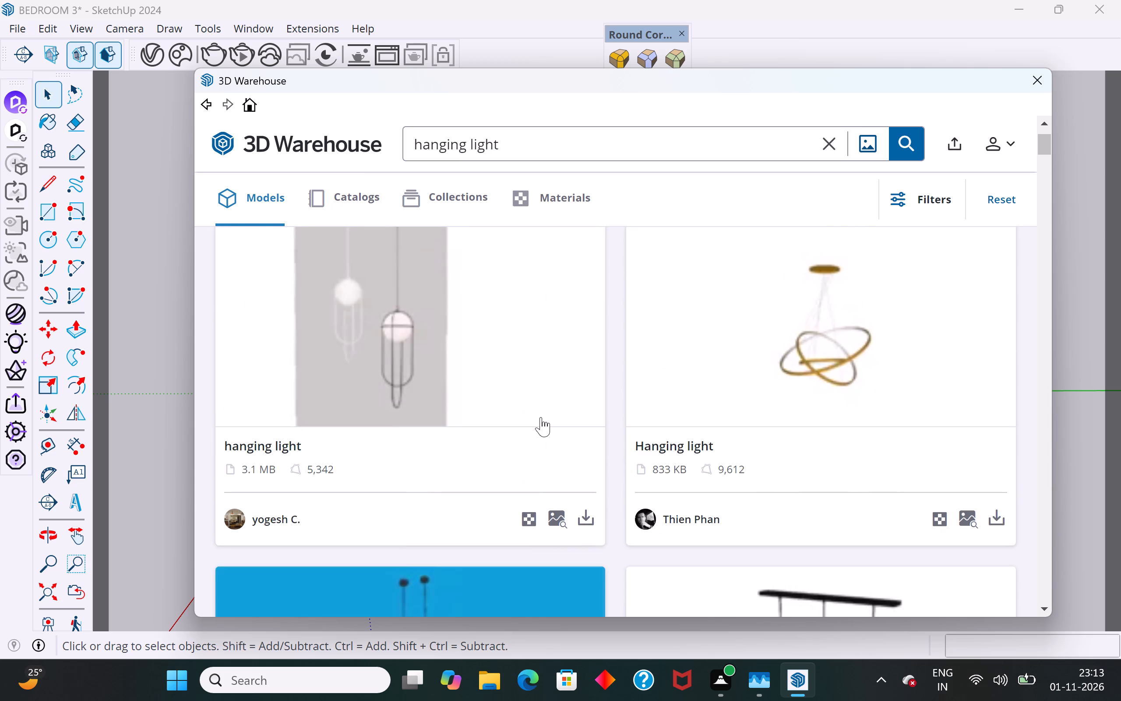
scroll(541, 417, down, 10)
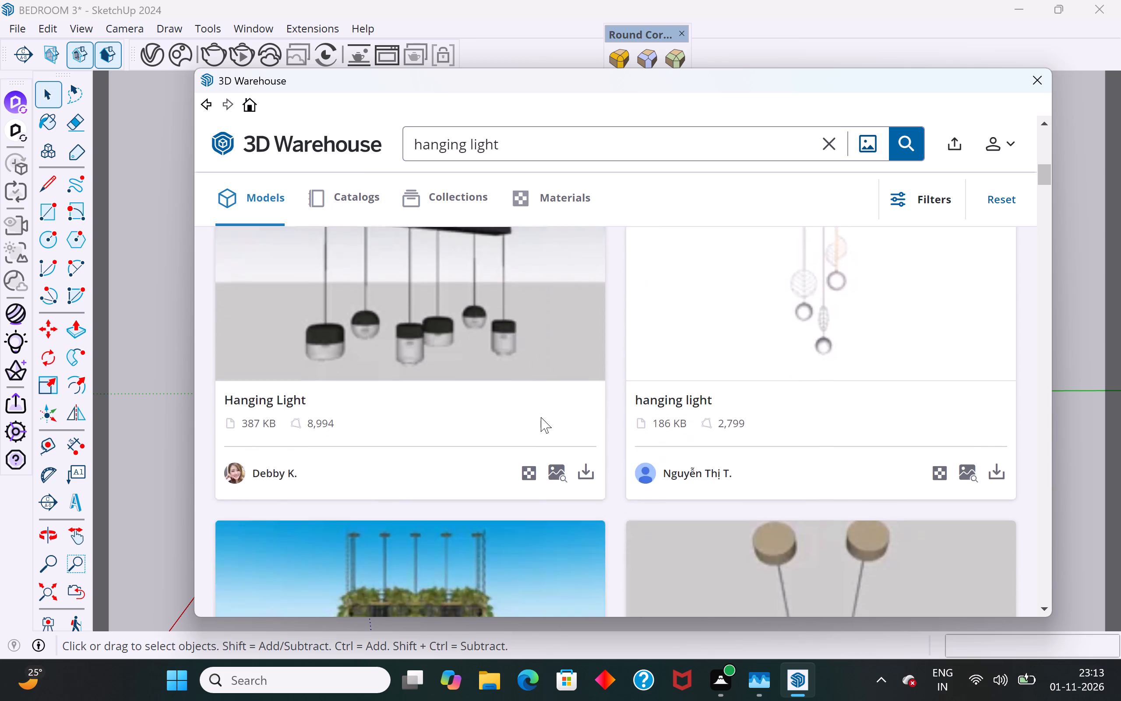
scroll(541, 417, down, 9)
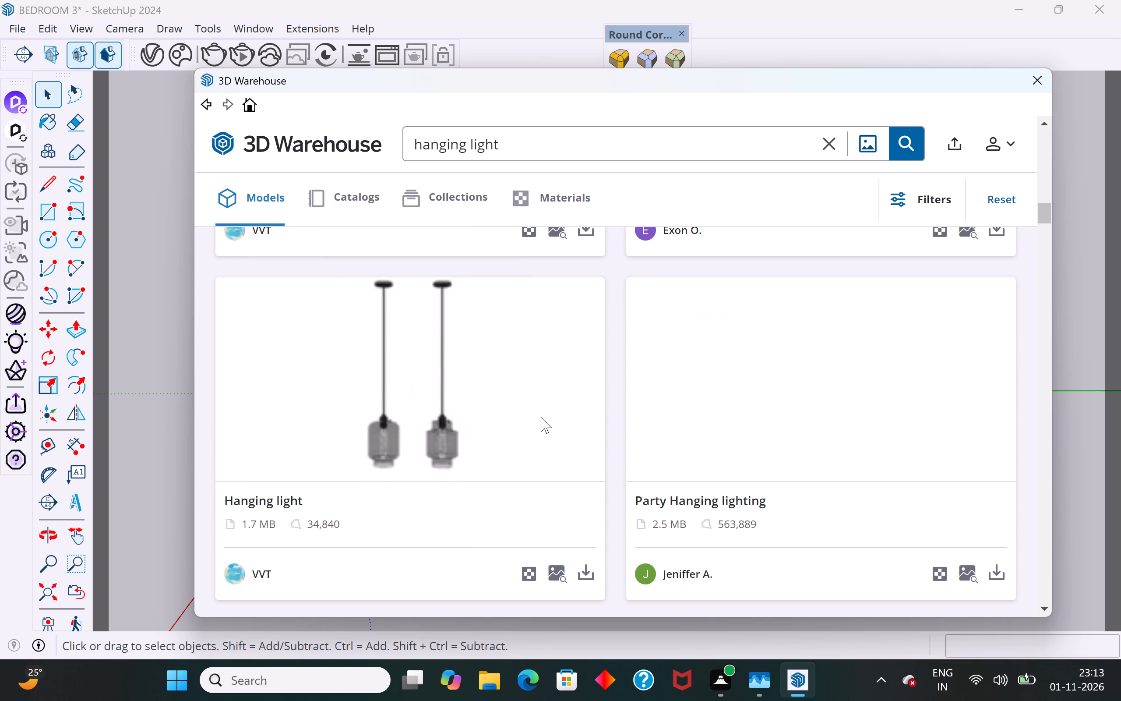
drag(513, 85, 837, 168)
scroll(335, 294, down, 4)
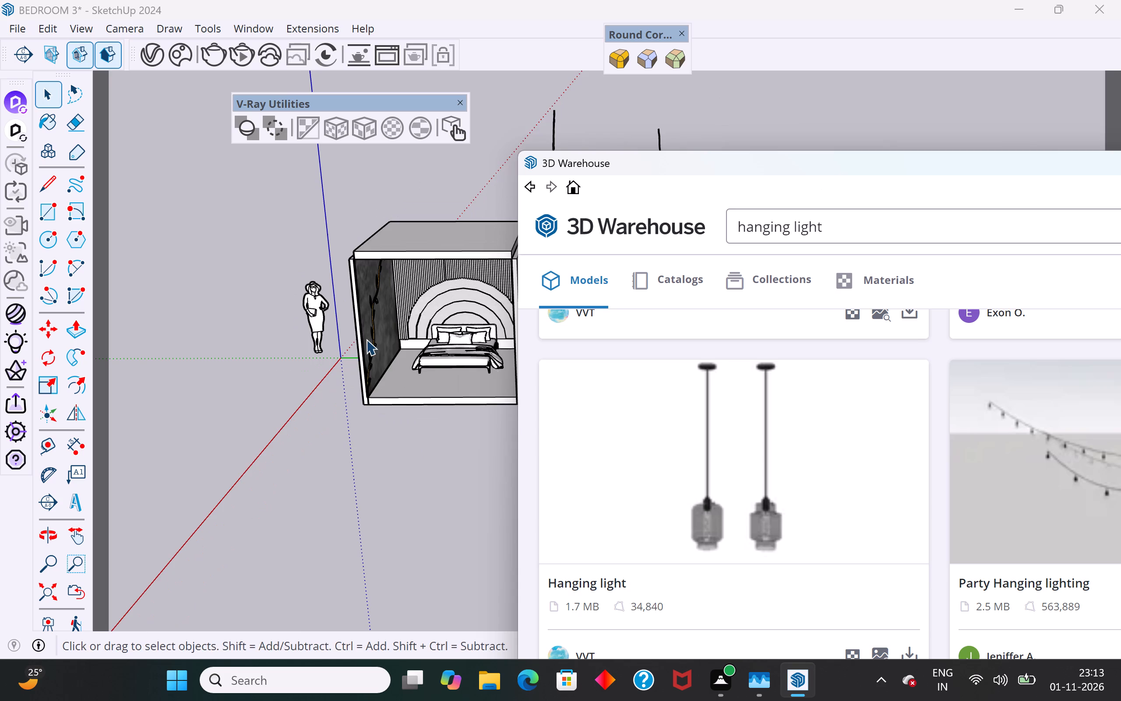
middle_drag(491, 356, 456, 260)
scroll(252, 288, down, 5)
scroll(359, 317, up, 7)
middle_drag(328, 279, 347, 262)
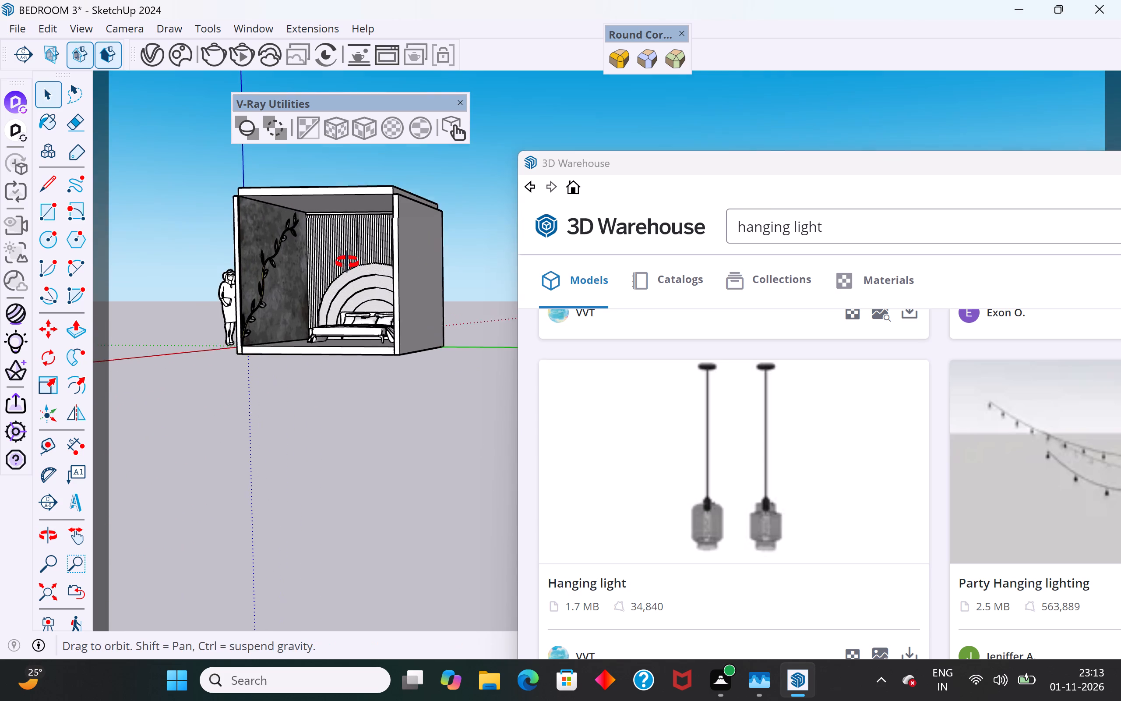
middle_drag(347, 262, 385, 316)
drag(696, 167, 639, 121)
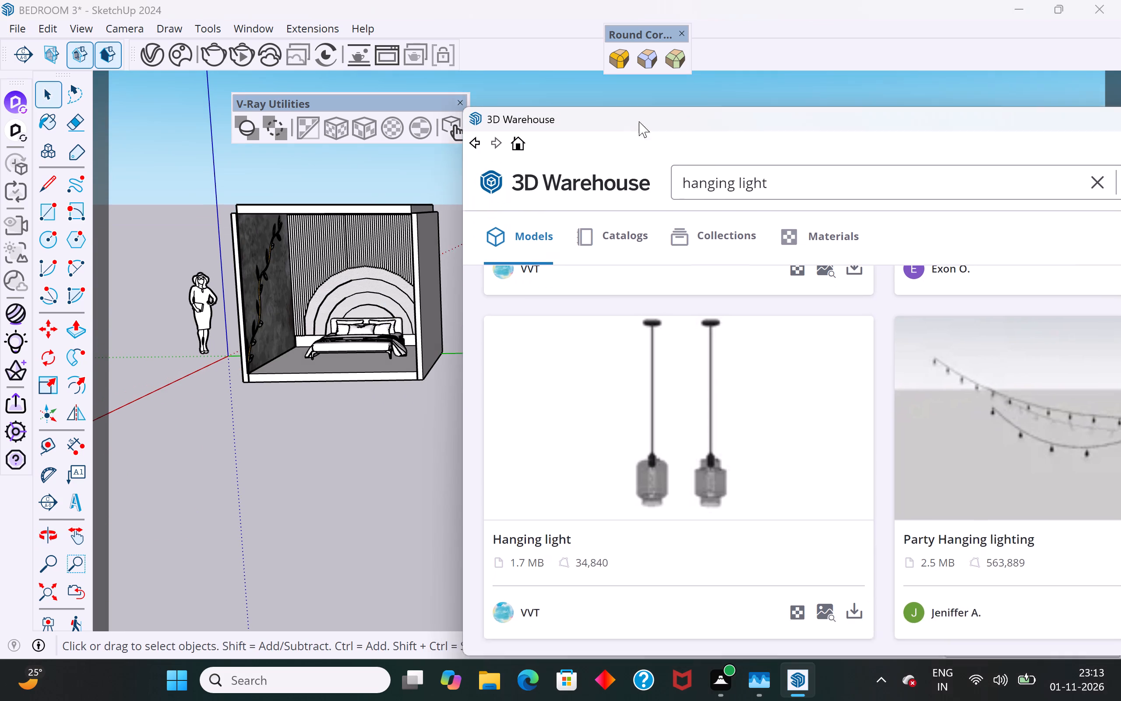
drag(639, 121, 626, 113)
scroll(677, 400, up, 1)
scroll(677, 400, down, 8)
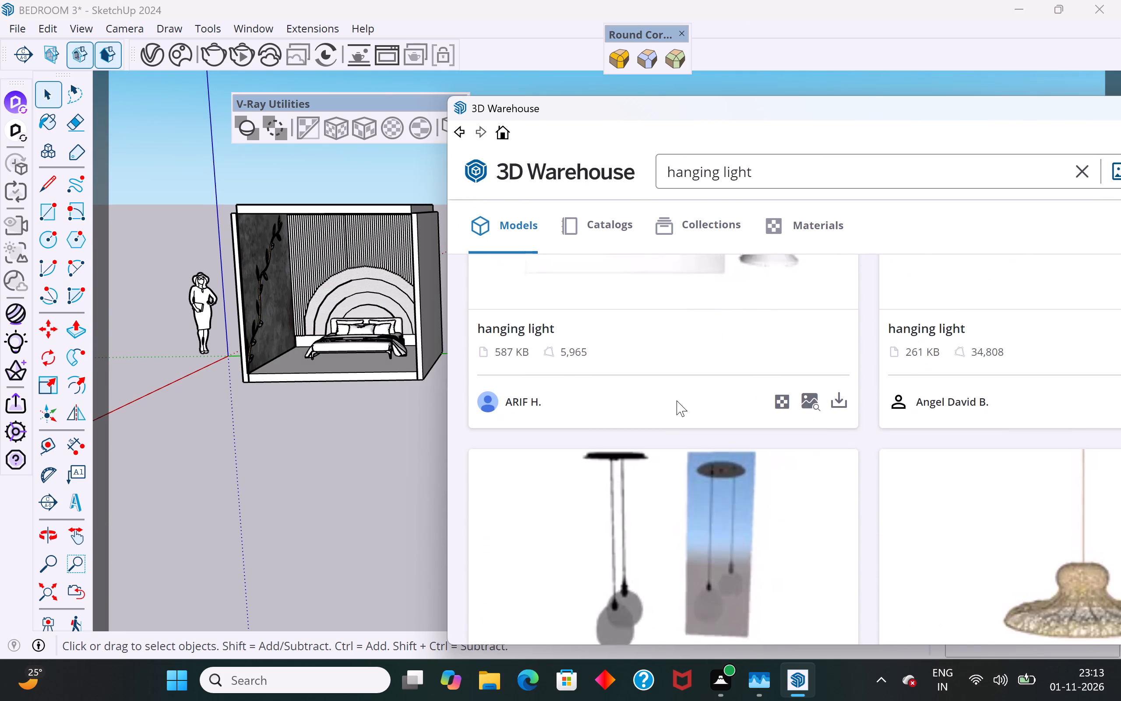
scroll(677, 400, down, 1)
drag(918, 106, 705, 76)
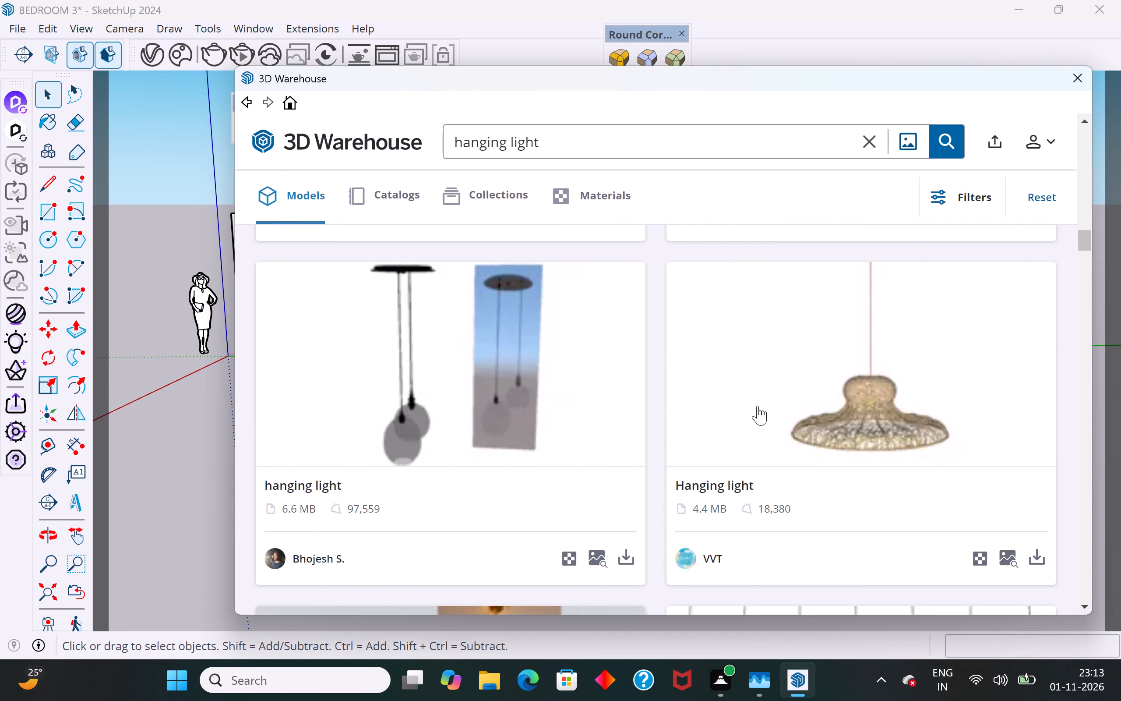
scroll(758, 406, down, 8)
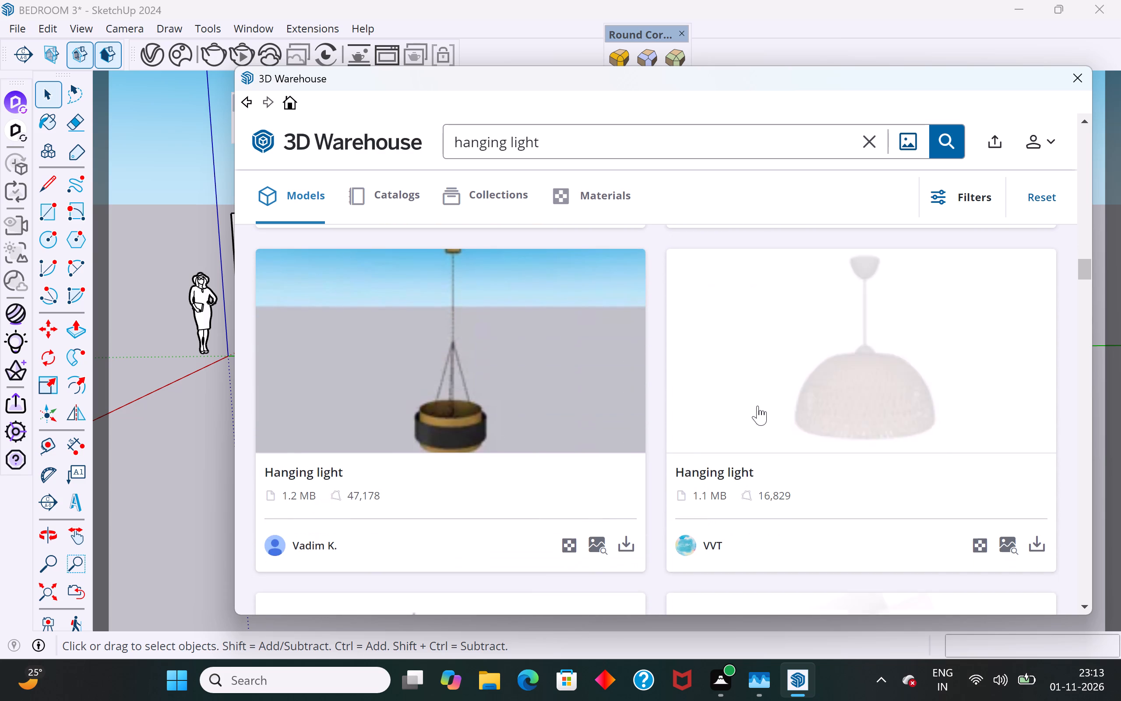
scroll(758, 406, down, 3)
scroll(758, 406, up, 3)
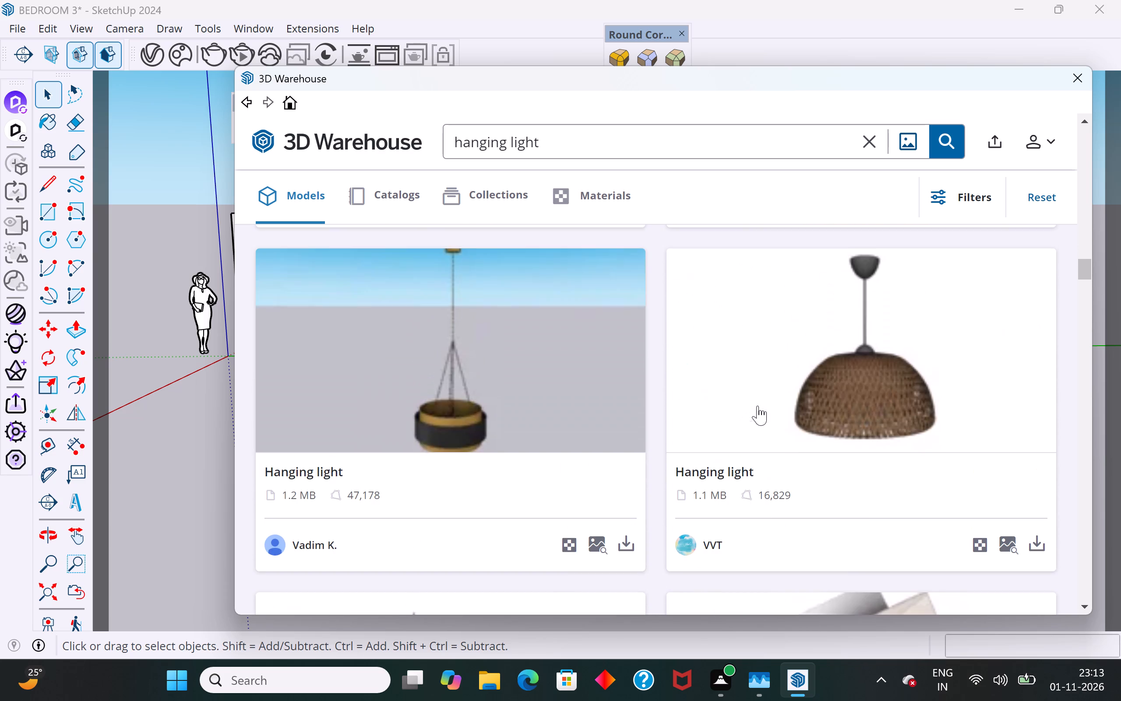
Load the 1.2 MB chain-hung Hanging light with the black-and-gold drum shade into the model and place it outside, beside the room.
click(624, 546)
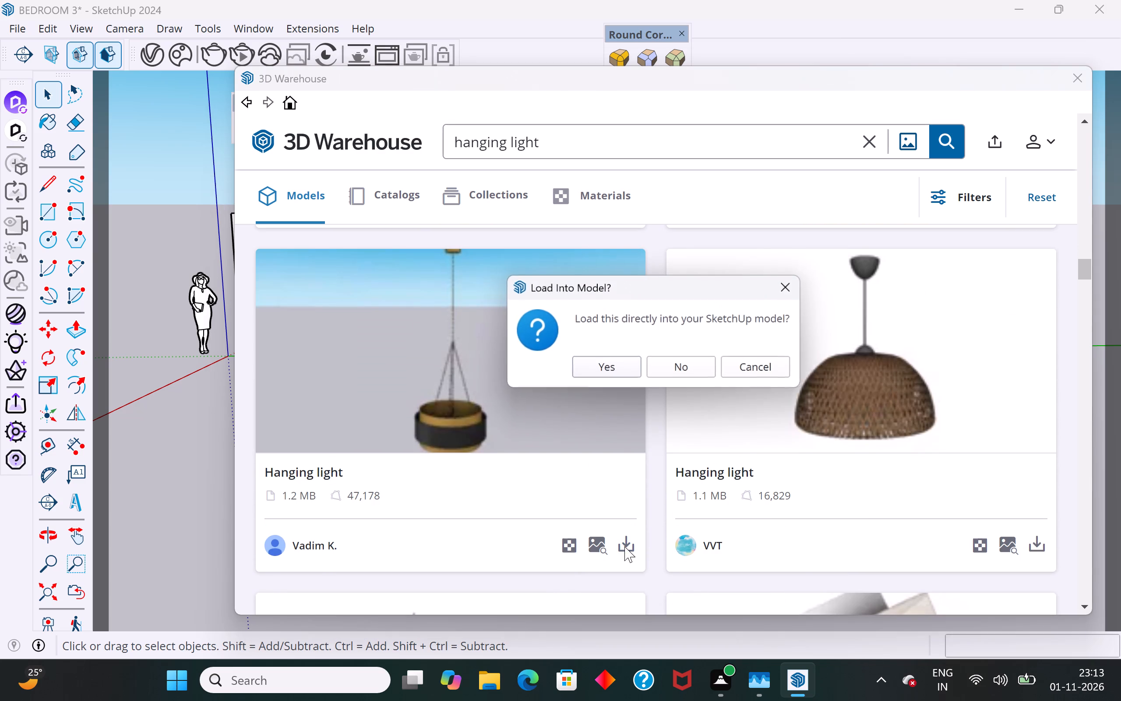
click(602, 370)
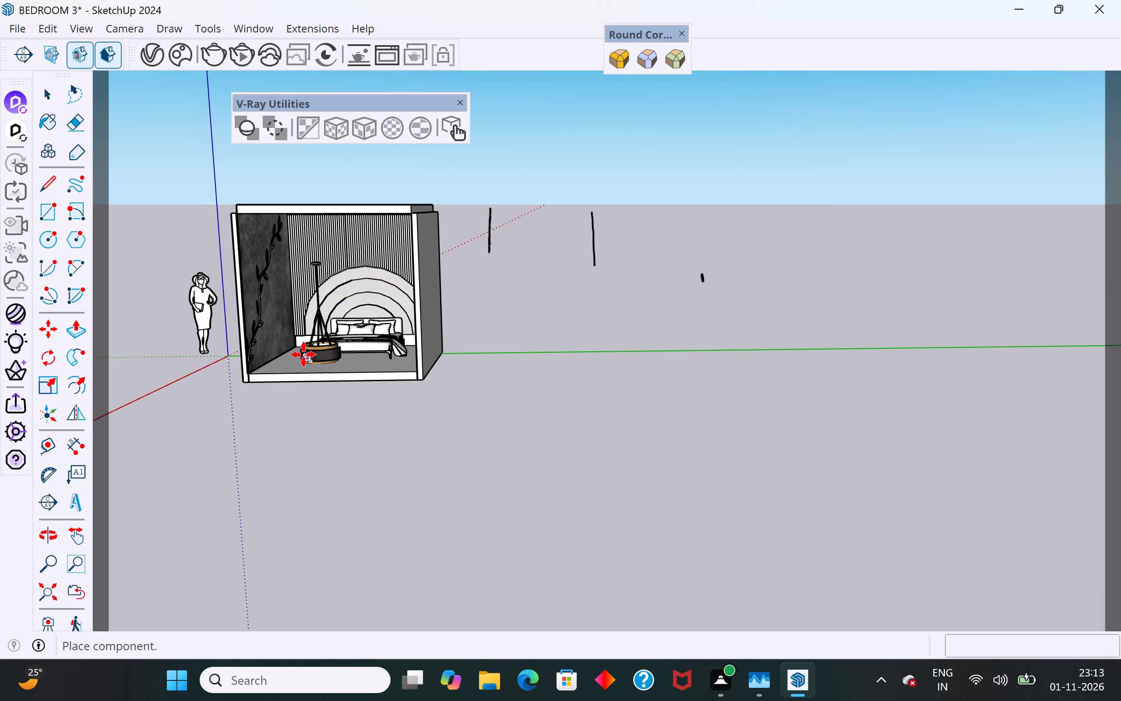
scroll(292, 343, up, 5)
middle_drag(284, 309, 284, 242)
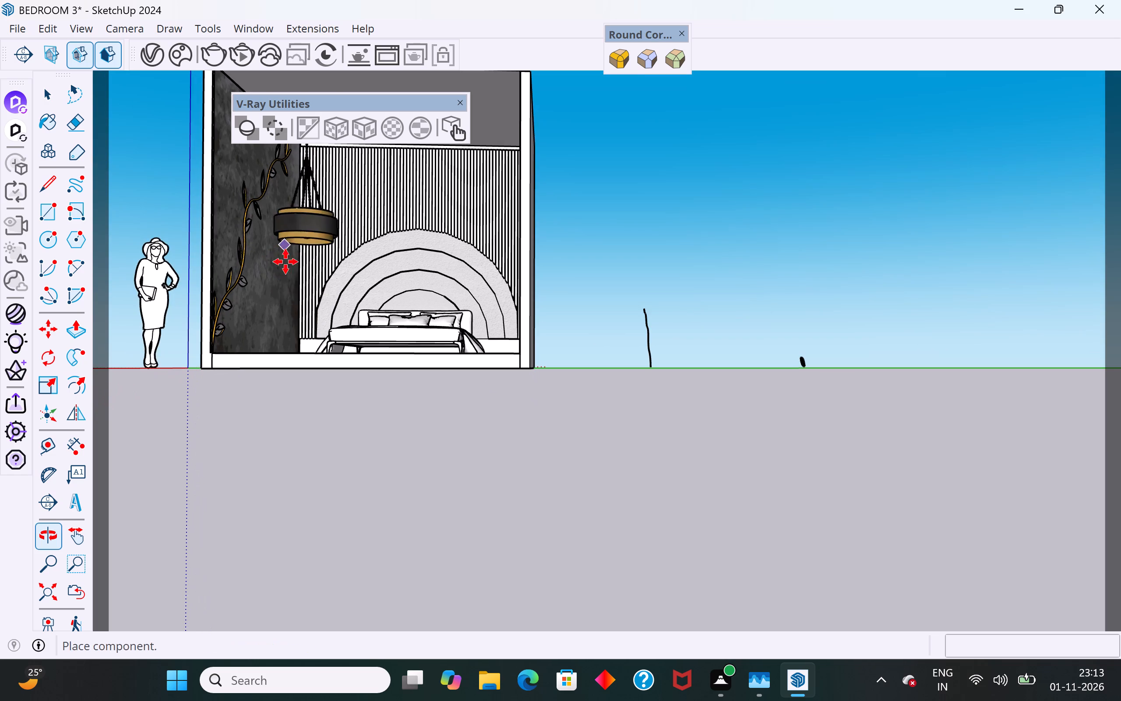
scroll(317, 356, down, 4)
scroll(342, 246, up, 3)
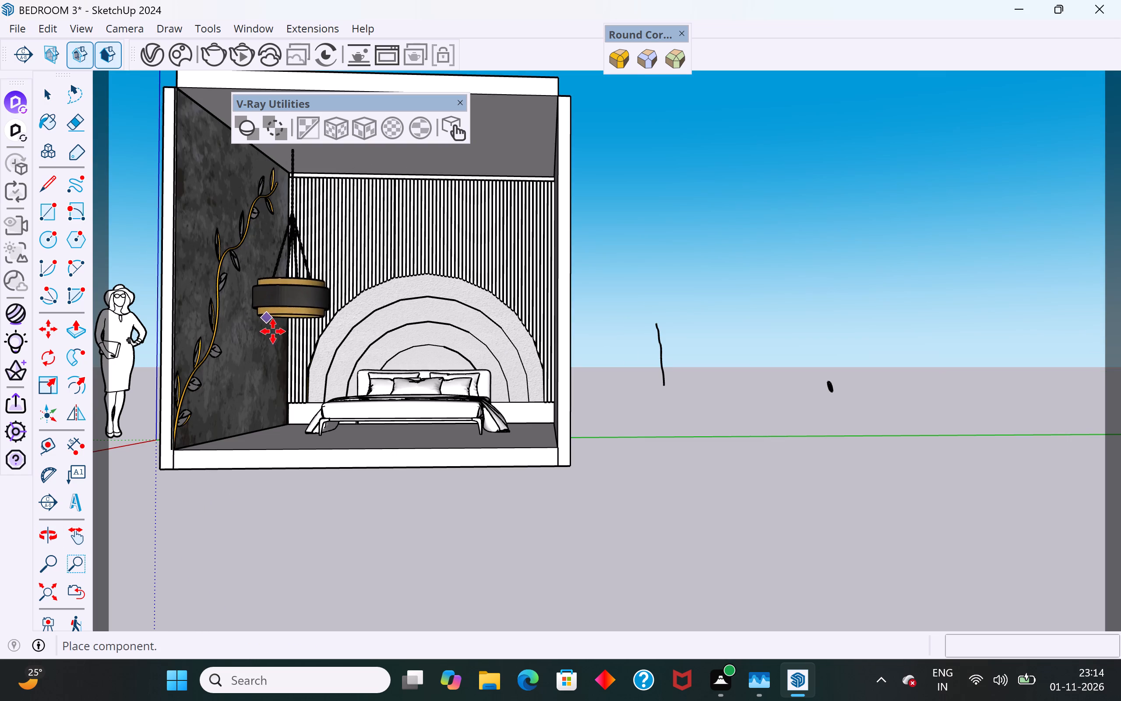
click(779, 505)
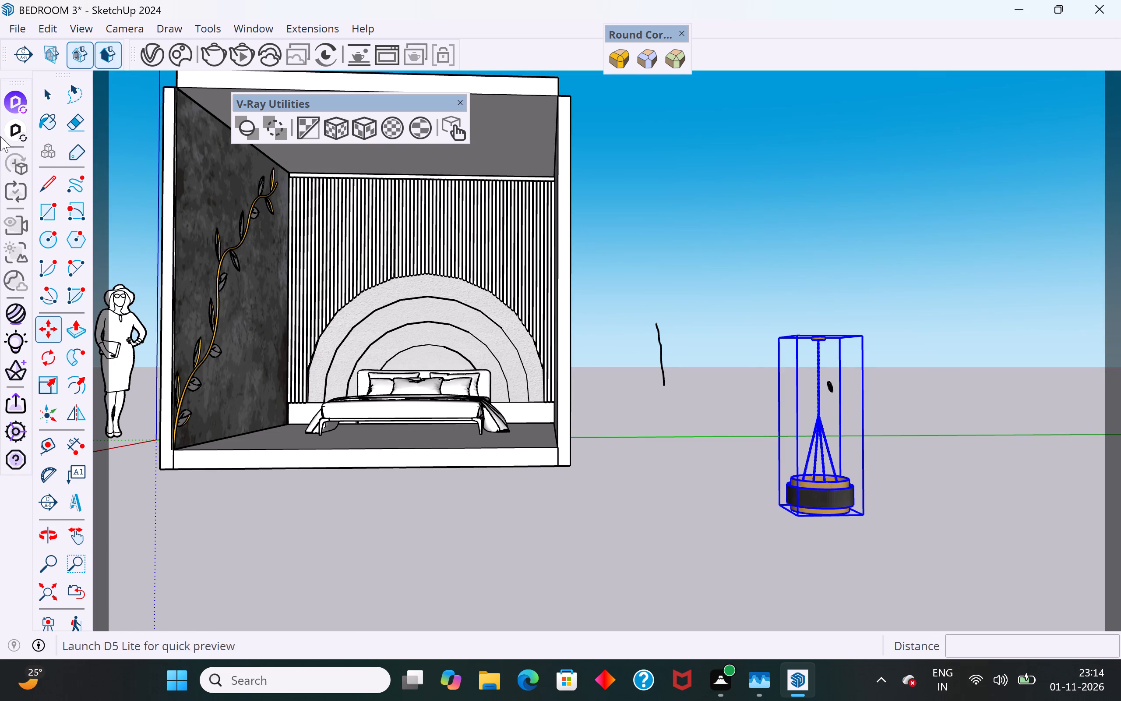
click(45, 97)
click(722, 554)
Explode the group nested inside the hanging light that holds its drum shade and bulb.
middle_drag(829, 503, 818, 238)
scroll(896, 499, up, 2)
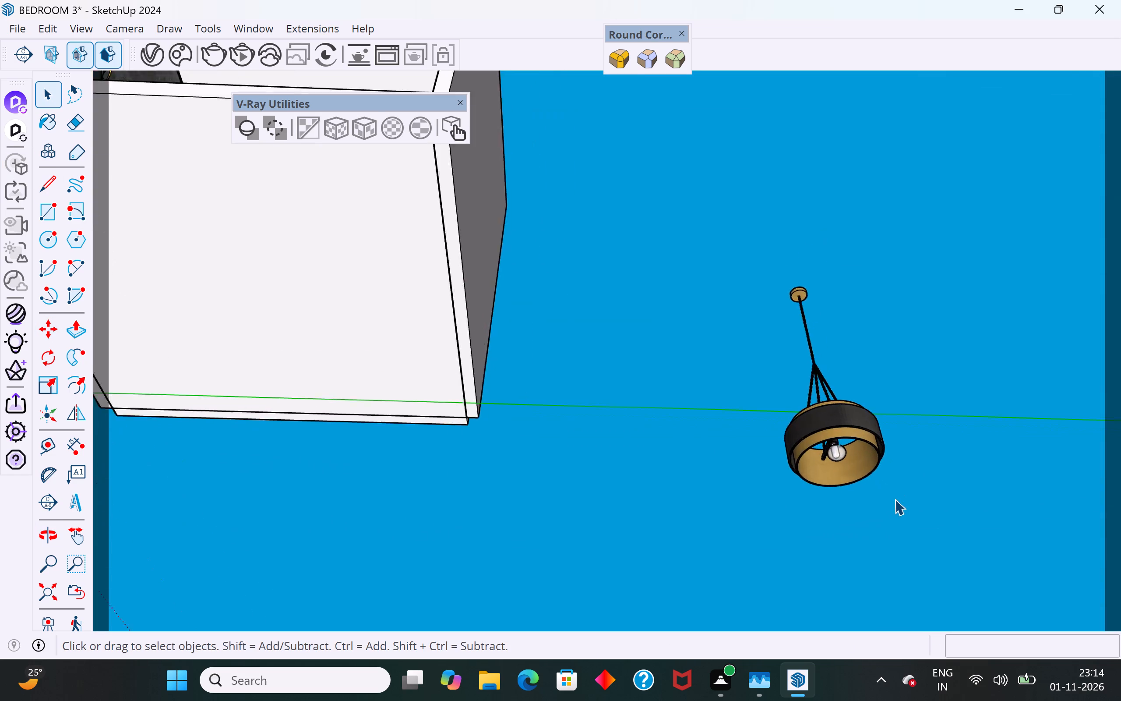
scroll(895, 499, up, 15)
click(764, 399)
double_click(765, 395)
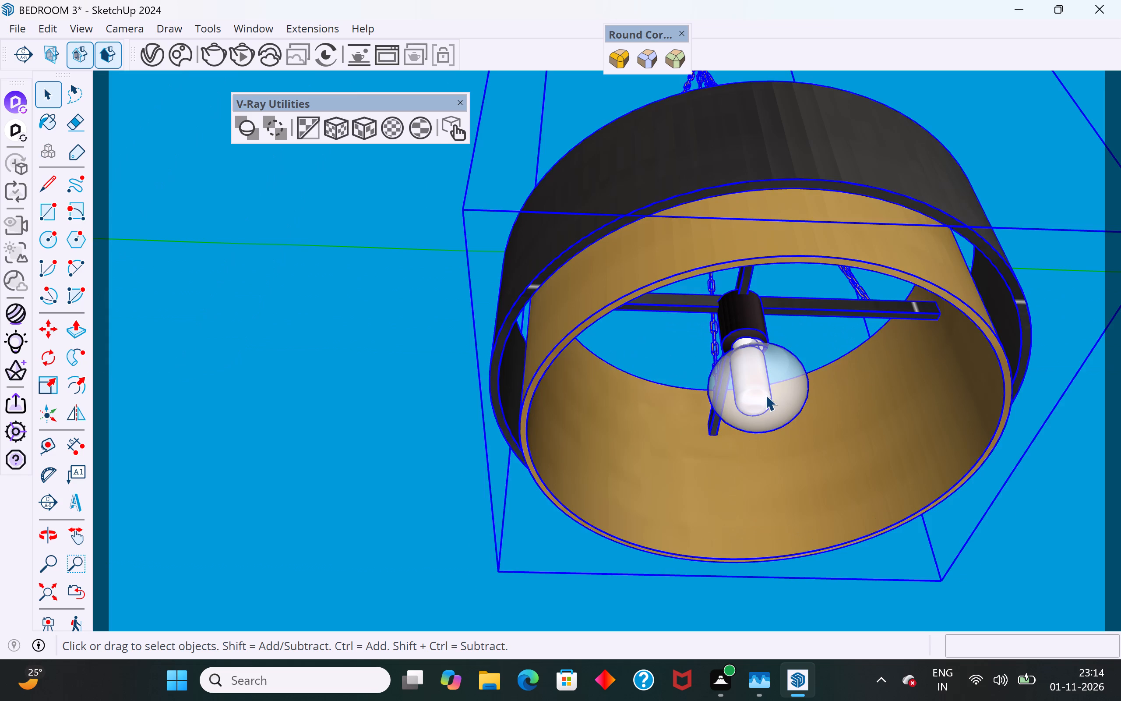
click(765, 395)
right_click(765, 395)
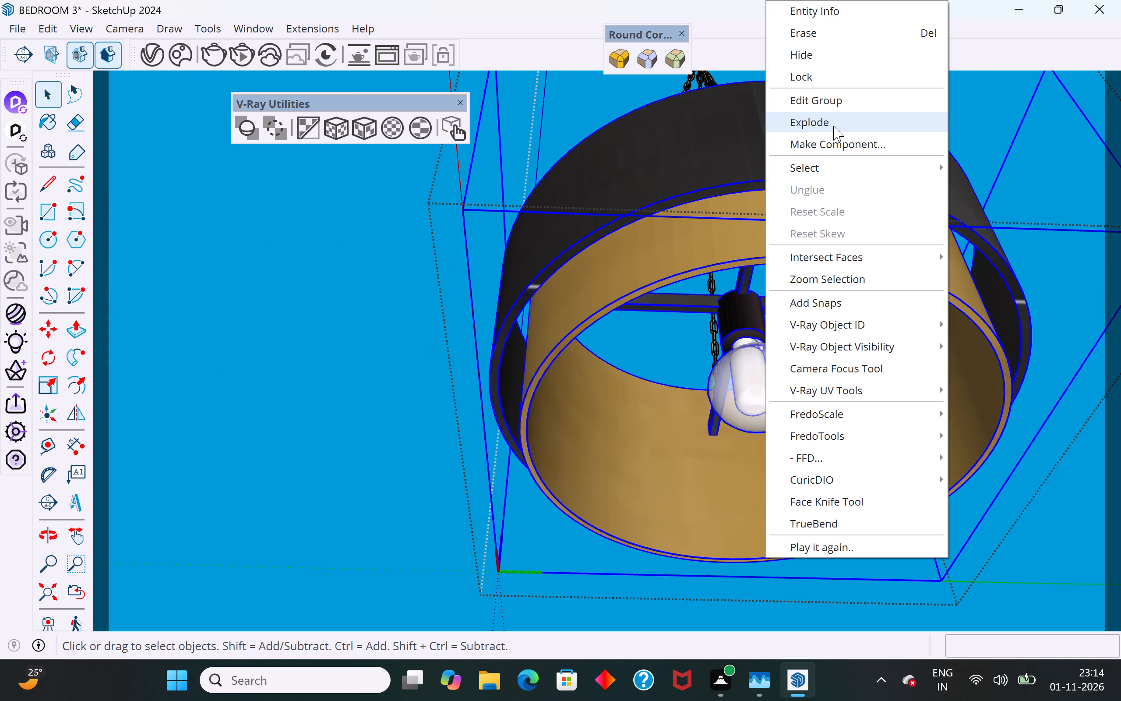
click(833, 126)
Explode the whole hanging light component, and the group inside it that holds the crossbars and bulb.
click(782, 392)
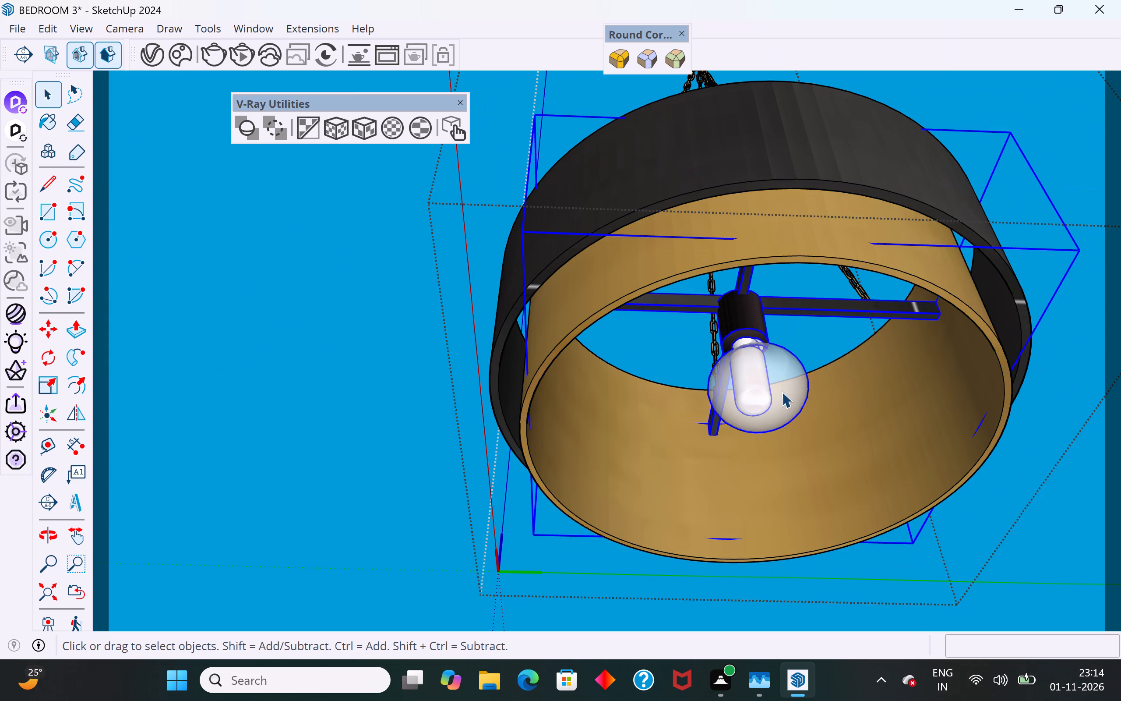
click(782, 392)
click(407, 361)
click(781, 391)
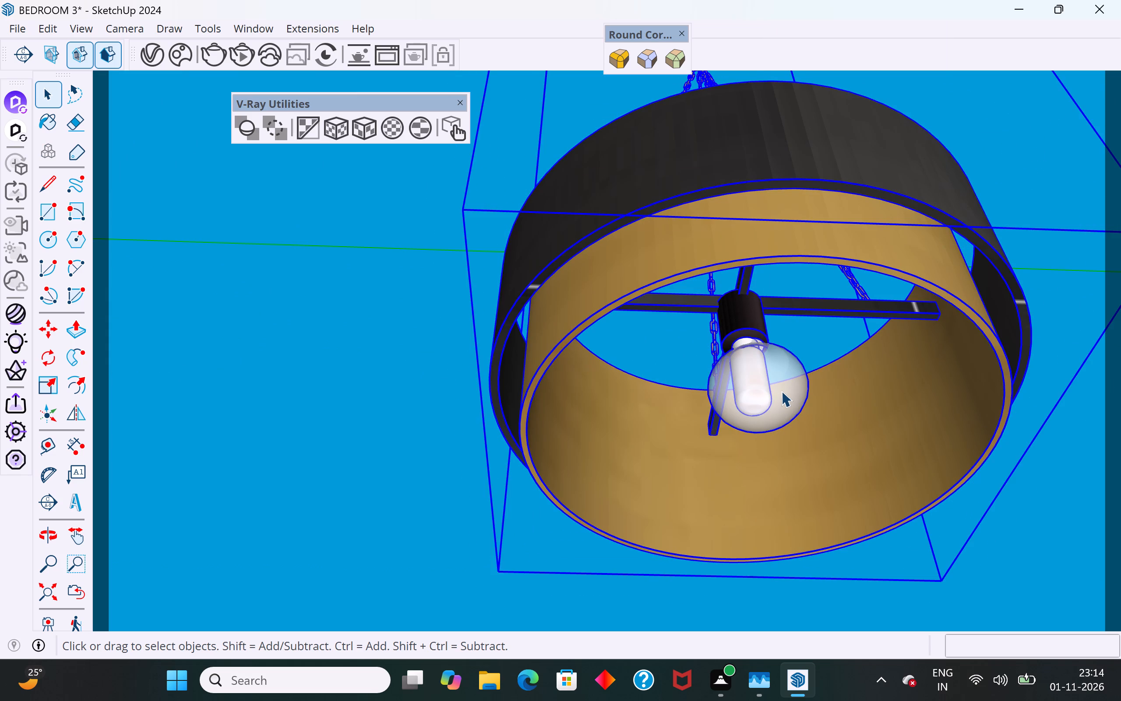
click(781, 391)
right_click(781, 391)
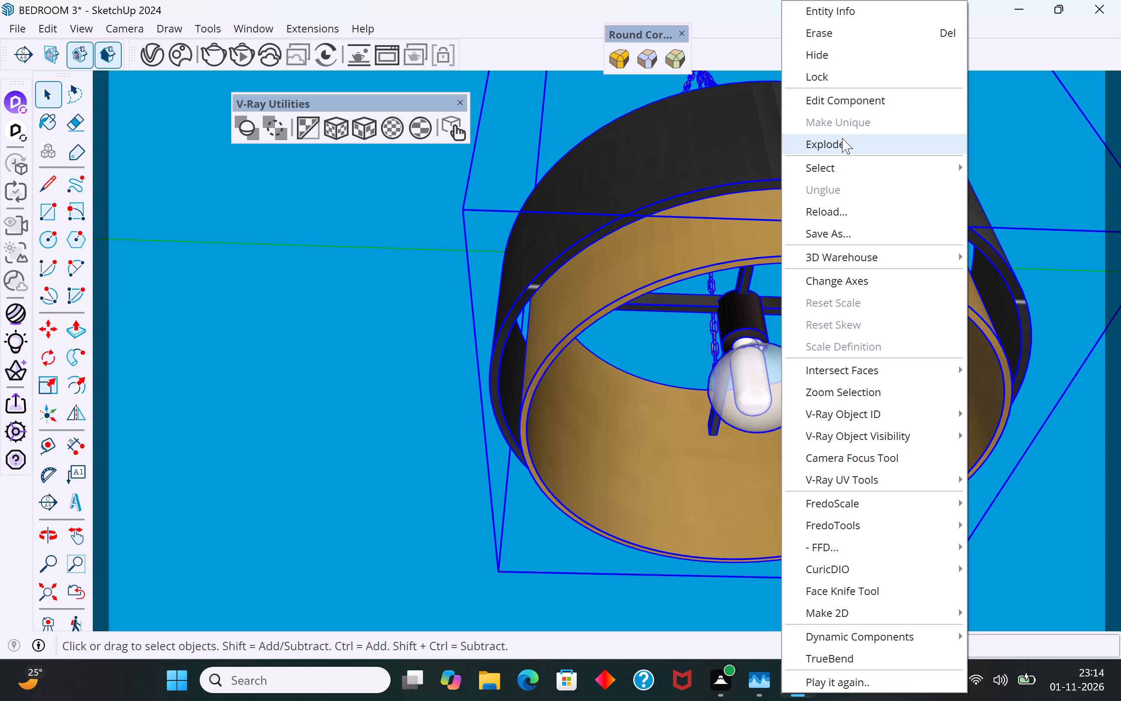
click(842, 146)
click(859, 584)
click(791, 400)
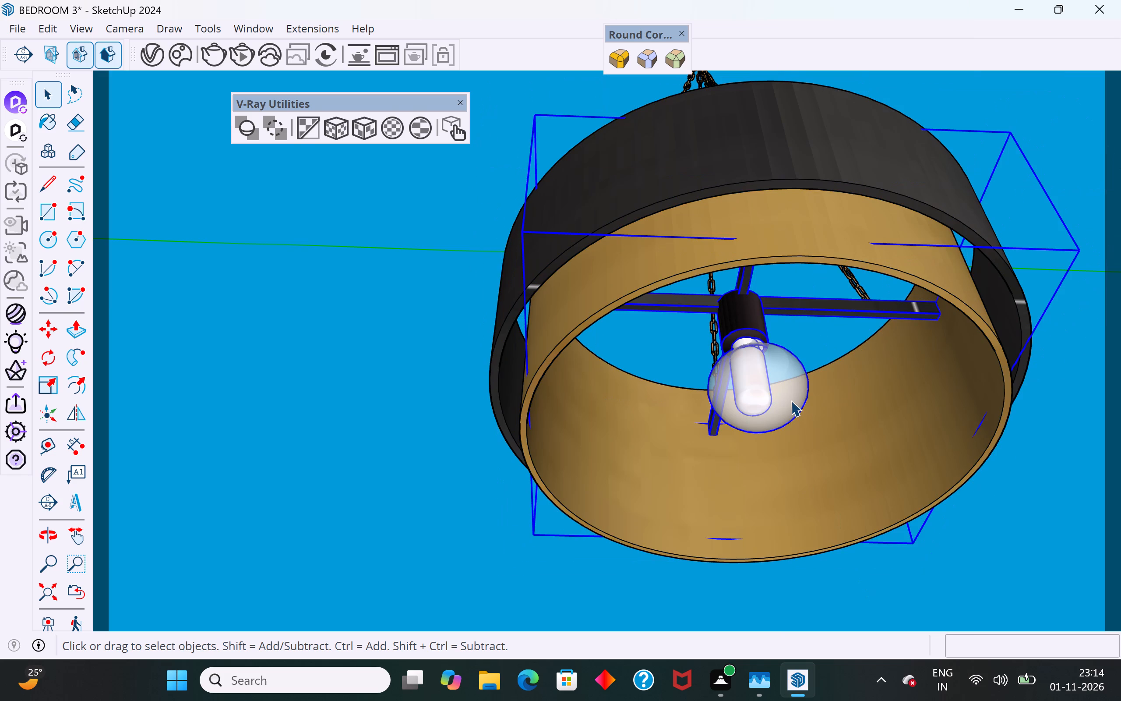
right_click(791, 400)
click(846, 119)
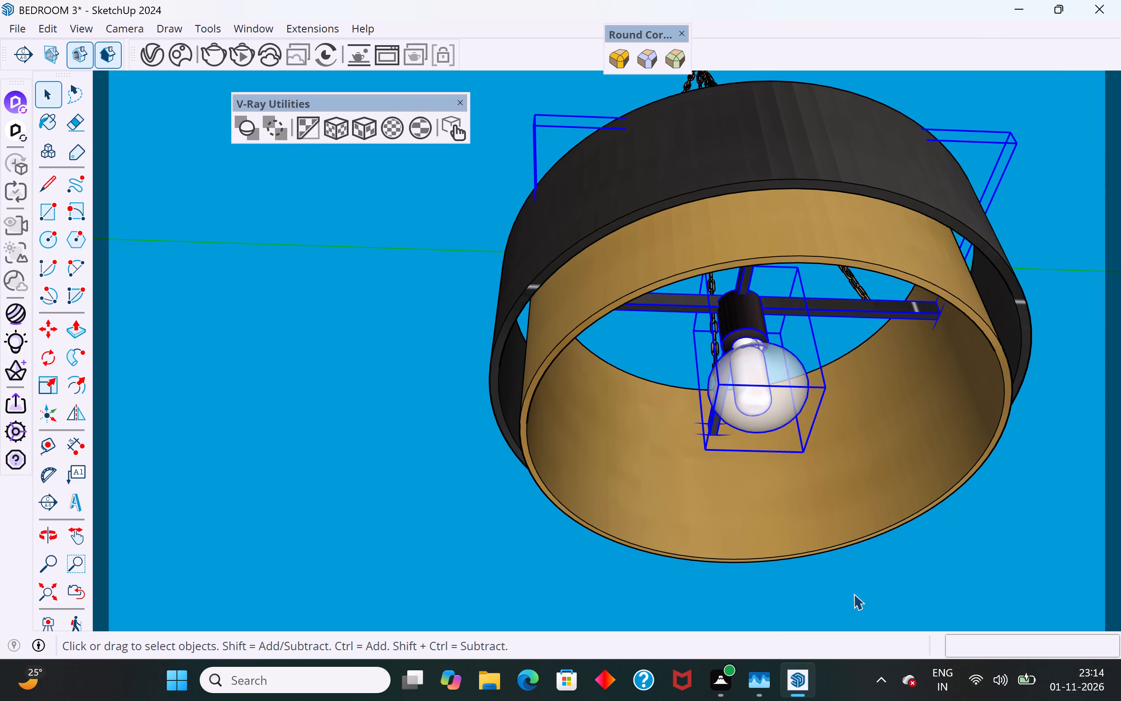
click(853, 594)
Explode the bulb fixture's two outer component levels, which wrap the socket and glass bulb.
scroll(771, 424, up, 4)
click(790, 377)
right_click(790, 377)
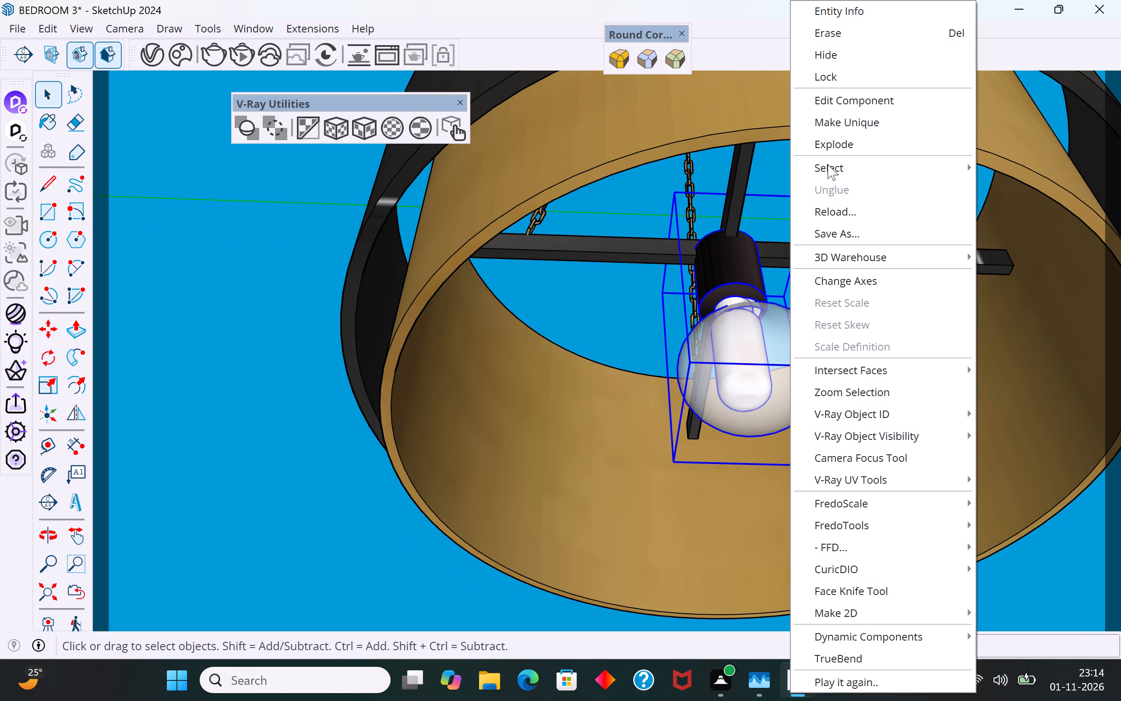
click(833, 145)
click(985, 591)
click(795, 375)
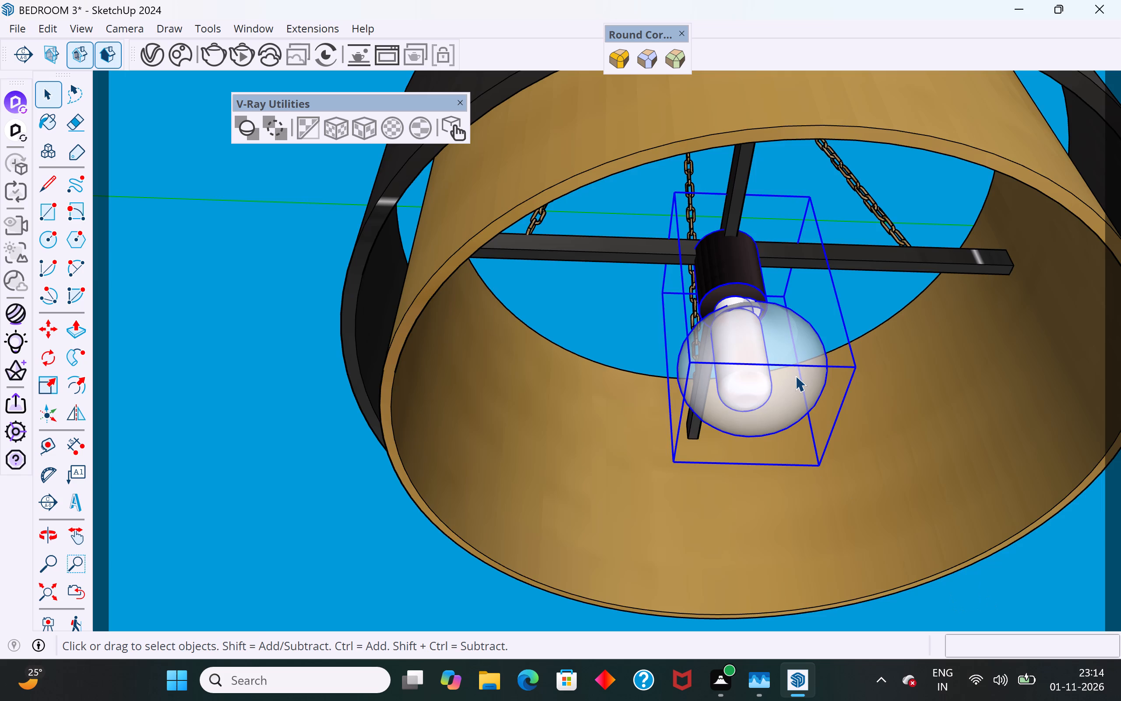
scroll(795, 375, up, 5)
right_click(795, 375)
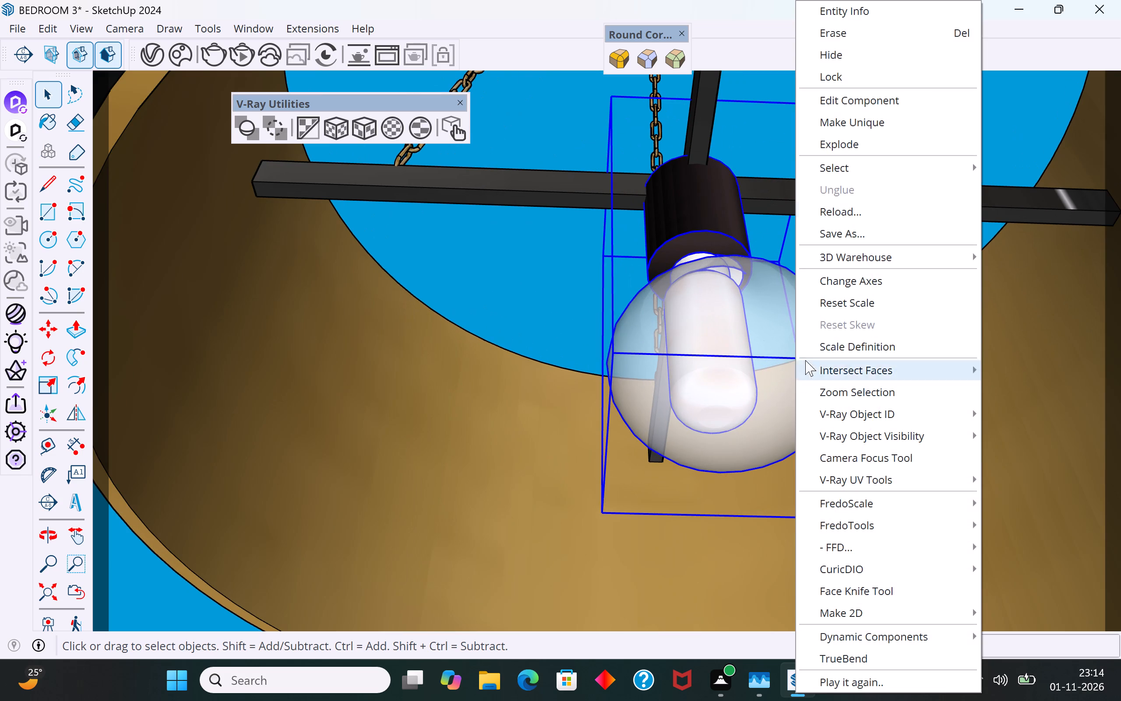
click(877, 138)
click(910, 238)
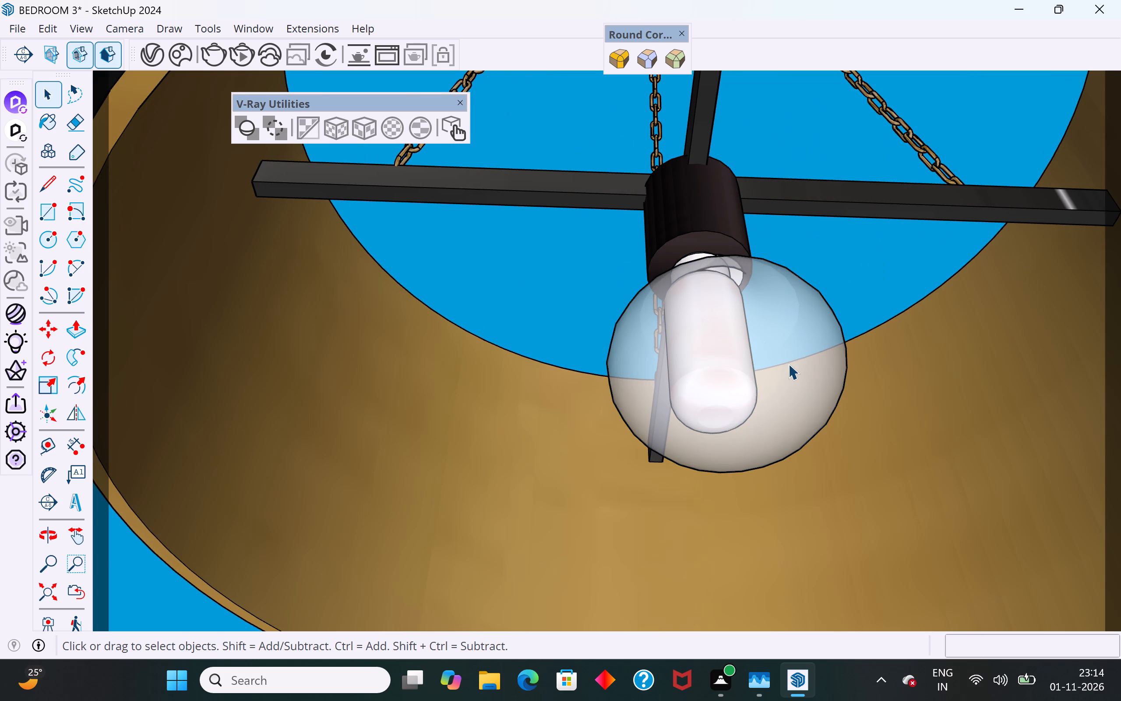
Explode the bulb fixture's remaining groups until the round glass globe is loose geometry.
click(788, 364)
right_click(788, 364)
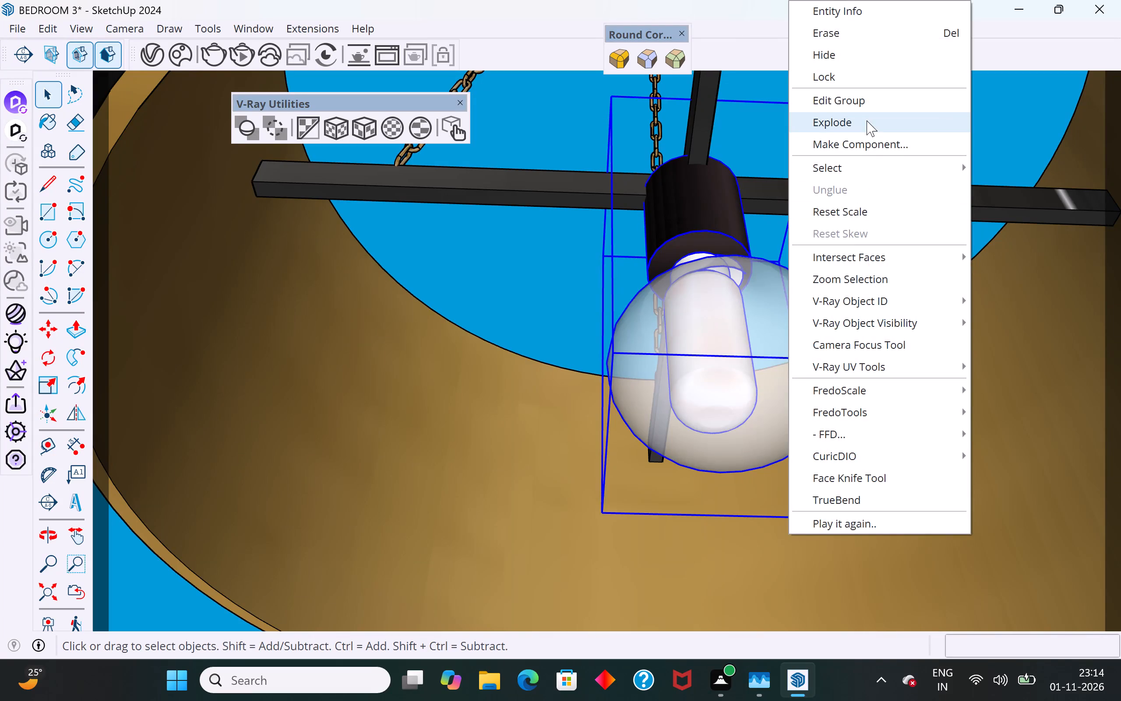
click(867, 120)
click(911, 244)
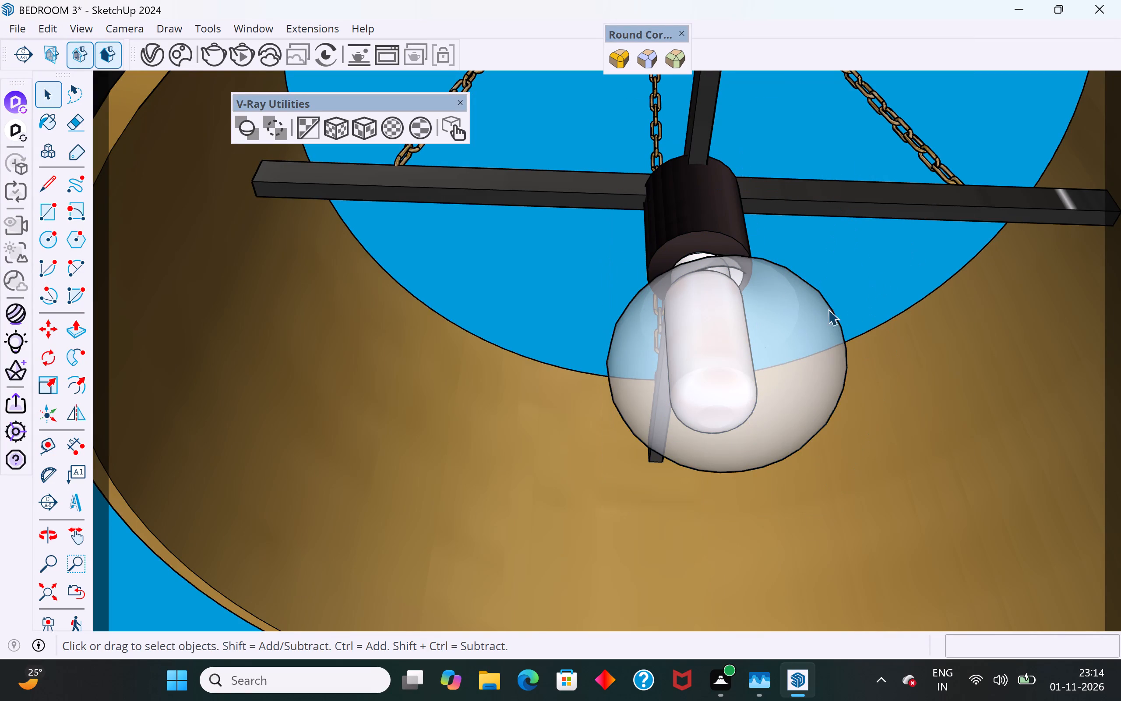
click(775, 339)
right_click(775, 339)
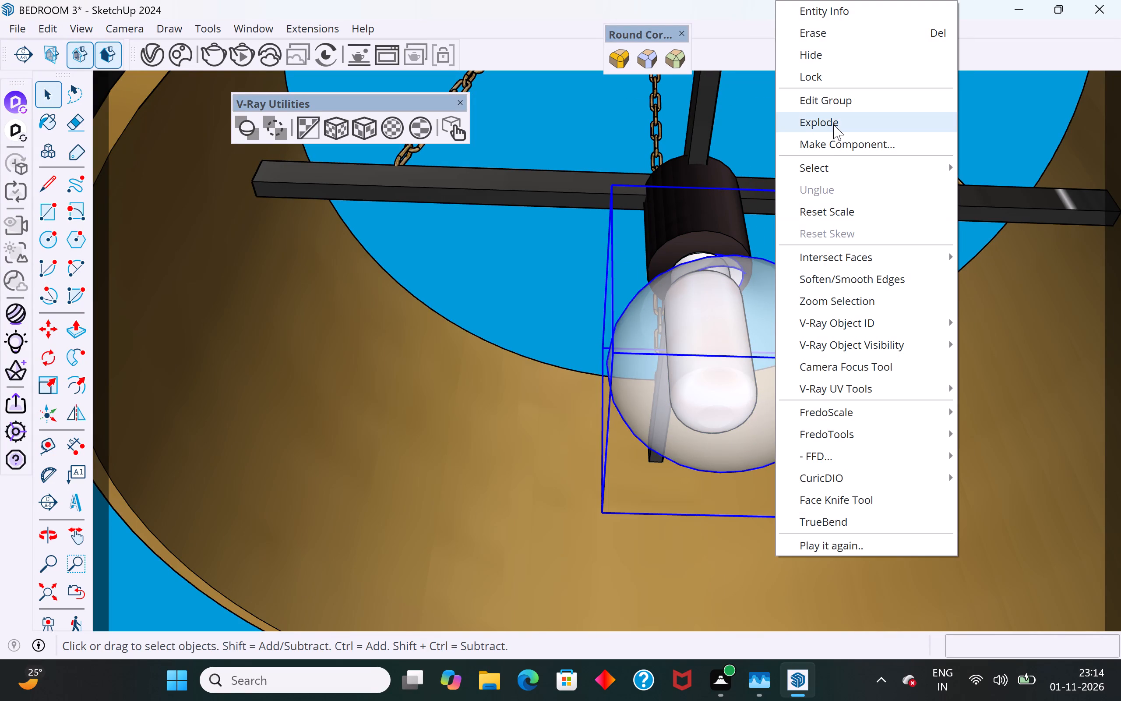
click(833, 124)
click(825, 257)
Hide the round glass globe surrounding the hanging light's inner bulb tube.
click(794, 312)
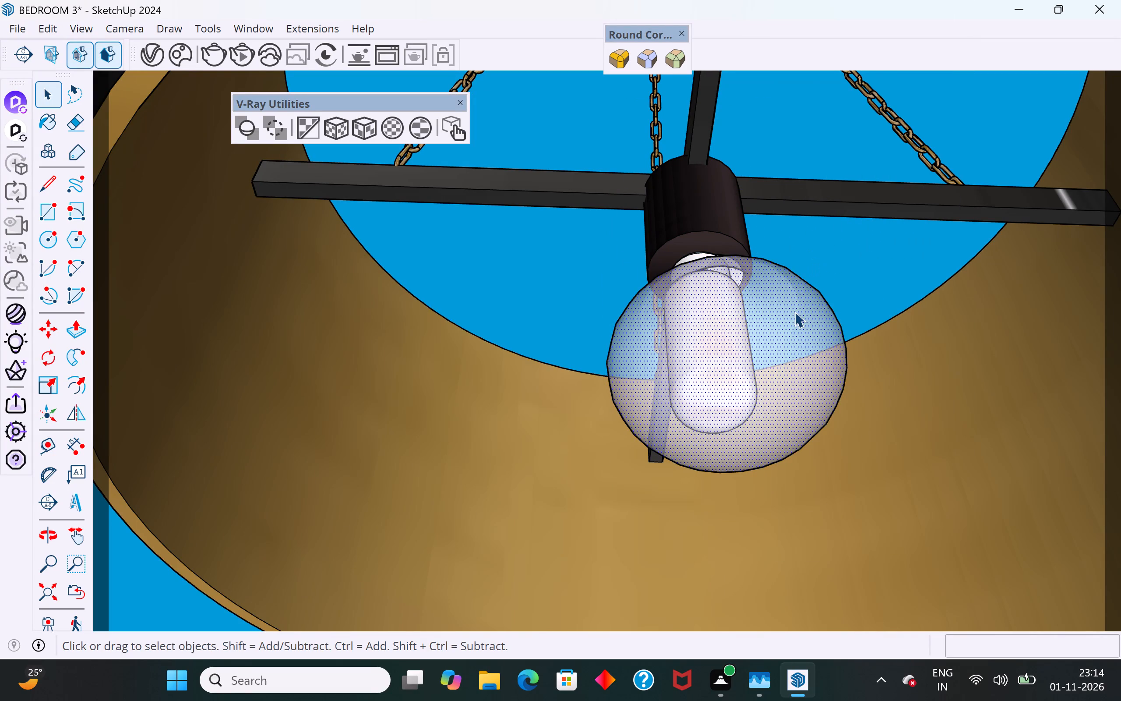
right_click(794, 312)
click(850, 60)
Create a new Emissive material in the V-Ray Asset Editor for the inner bulb tube.
click(732, 348)
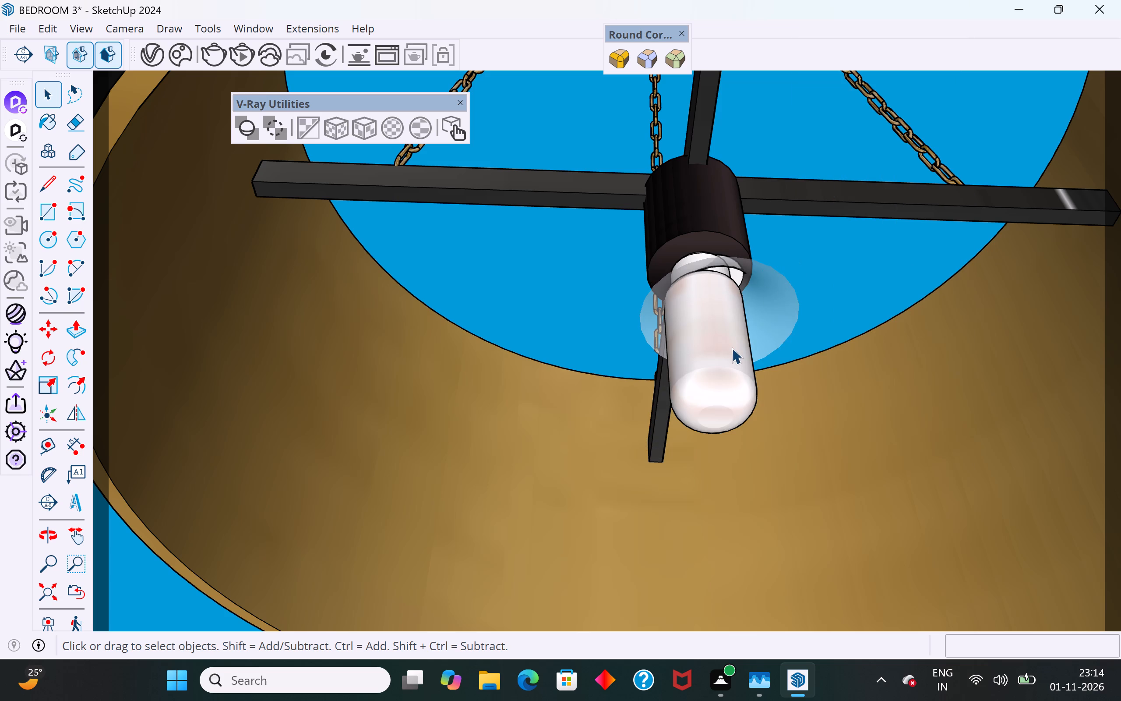
click(151, 54)
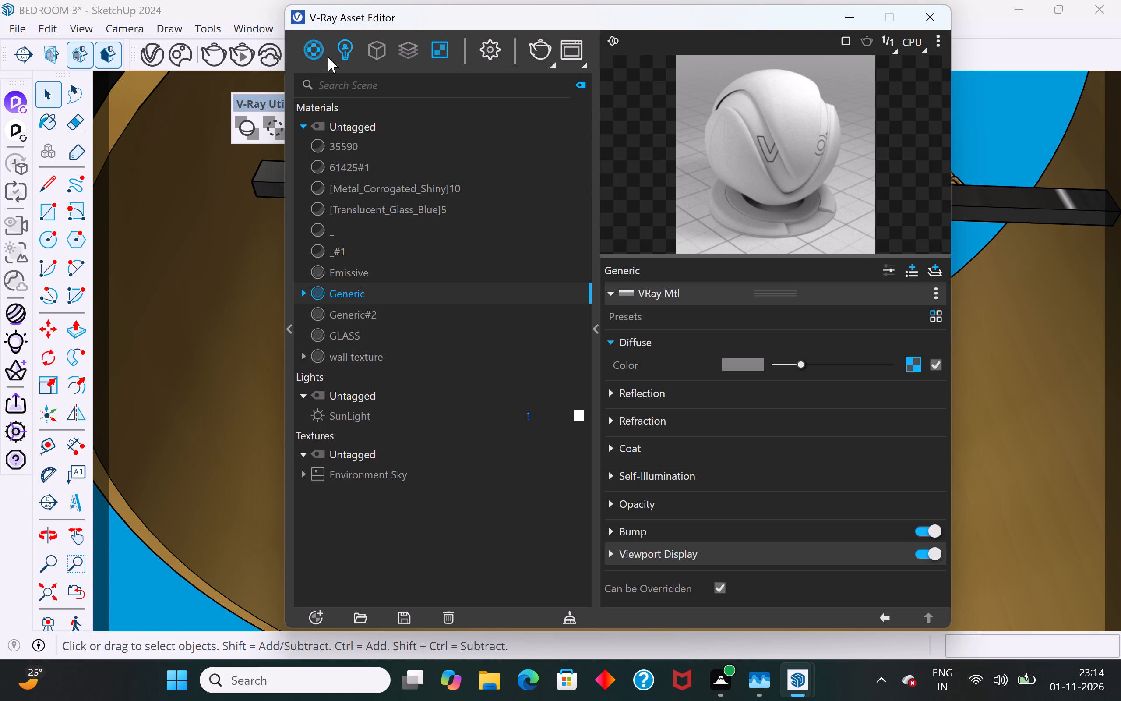
right_click(314, 50)
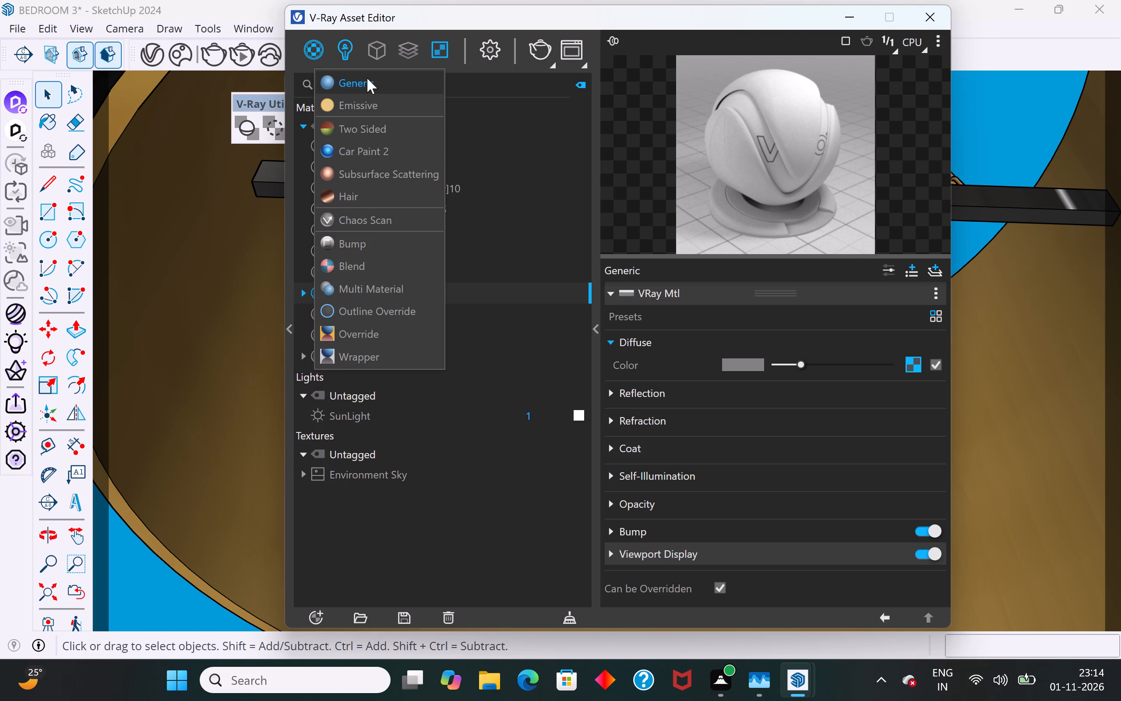
click(368, 105)
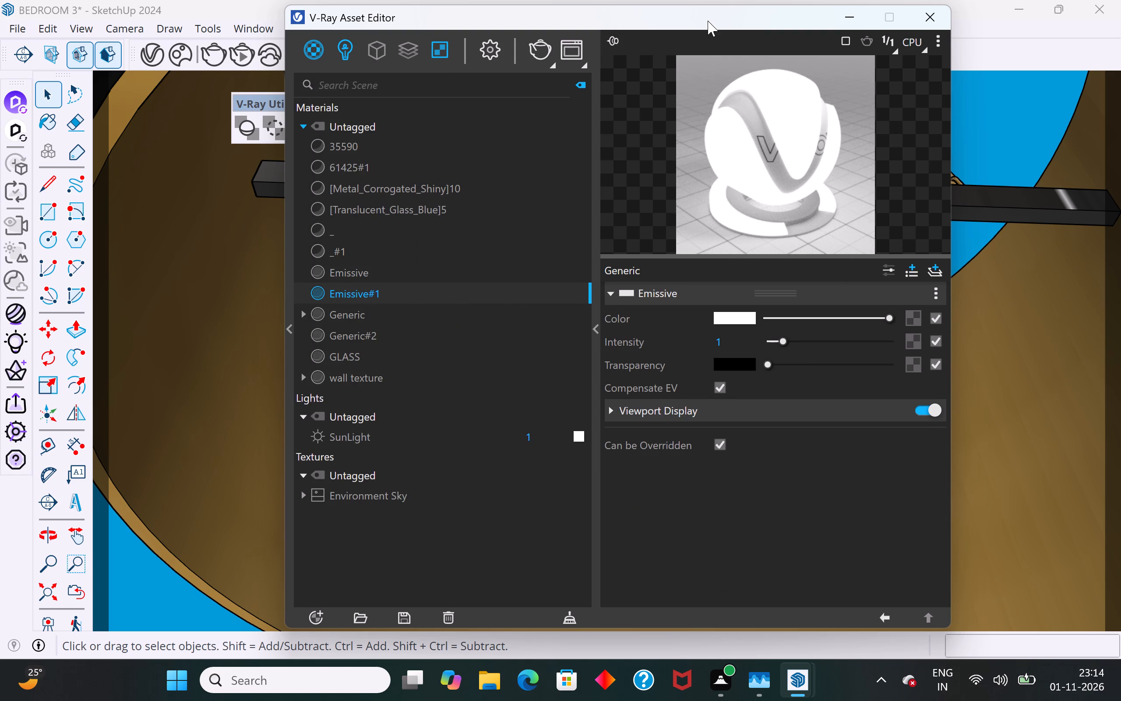
drag(708, 20, 621, 388)
Open the inner bulb tube's component for editing and explode the group nested inside it.
click(715, 316)
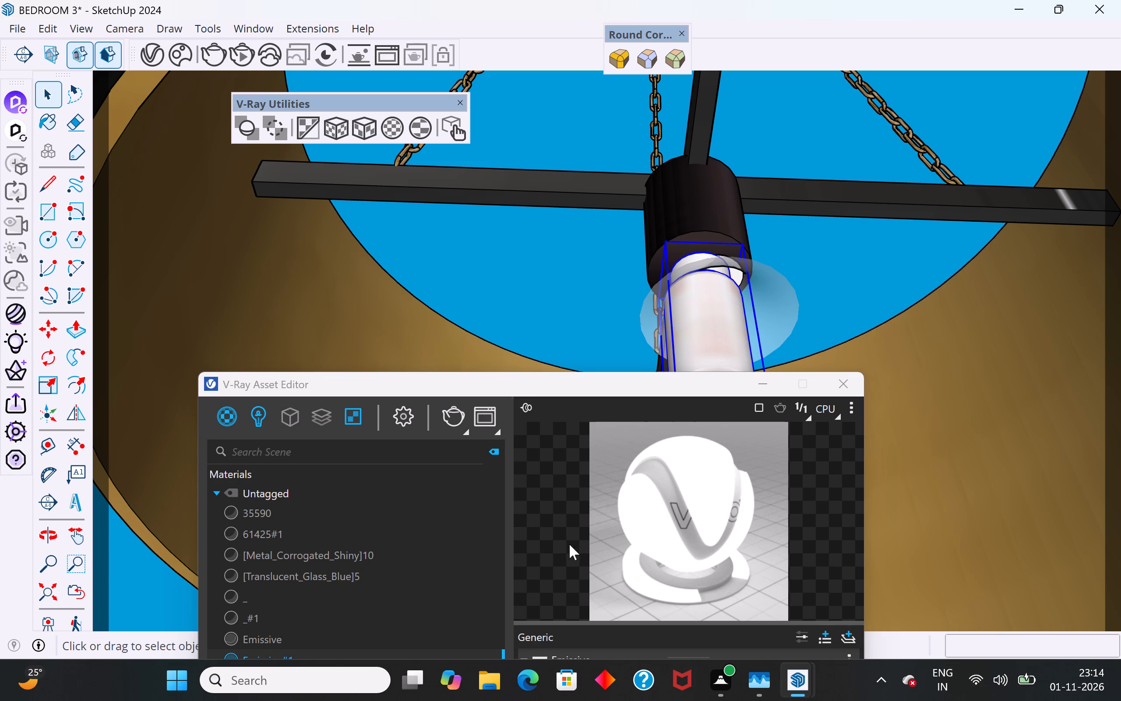
triple_click(720, 324)
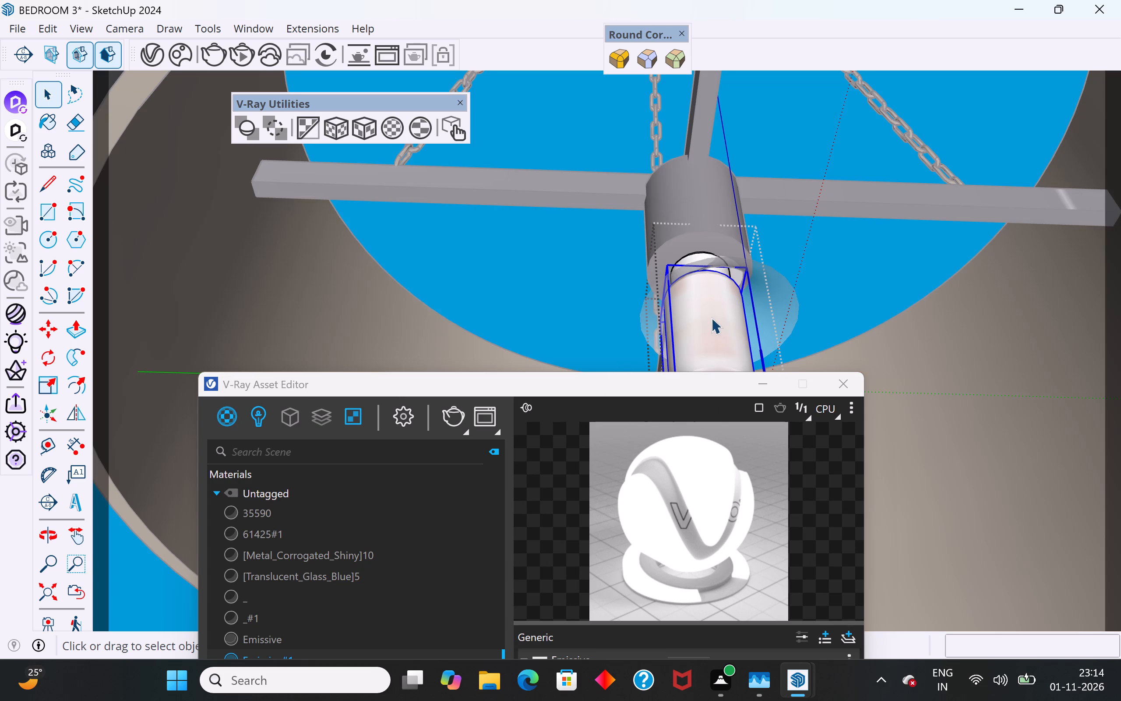
right_click(713, 318)
click(771, 120)
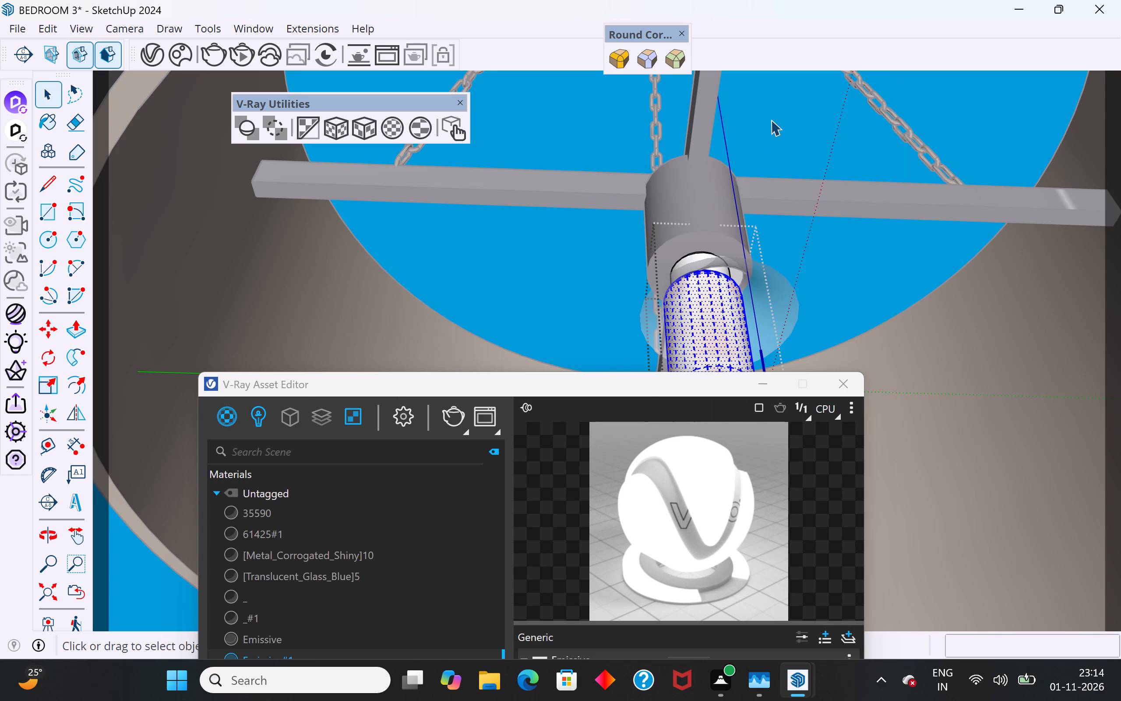
Apply the new emissive material to the selected bulb tube and set its intensity to 6.1.
drag(555, 386, 606, 165)
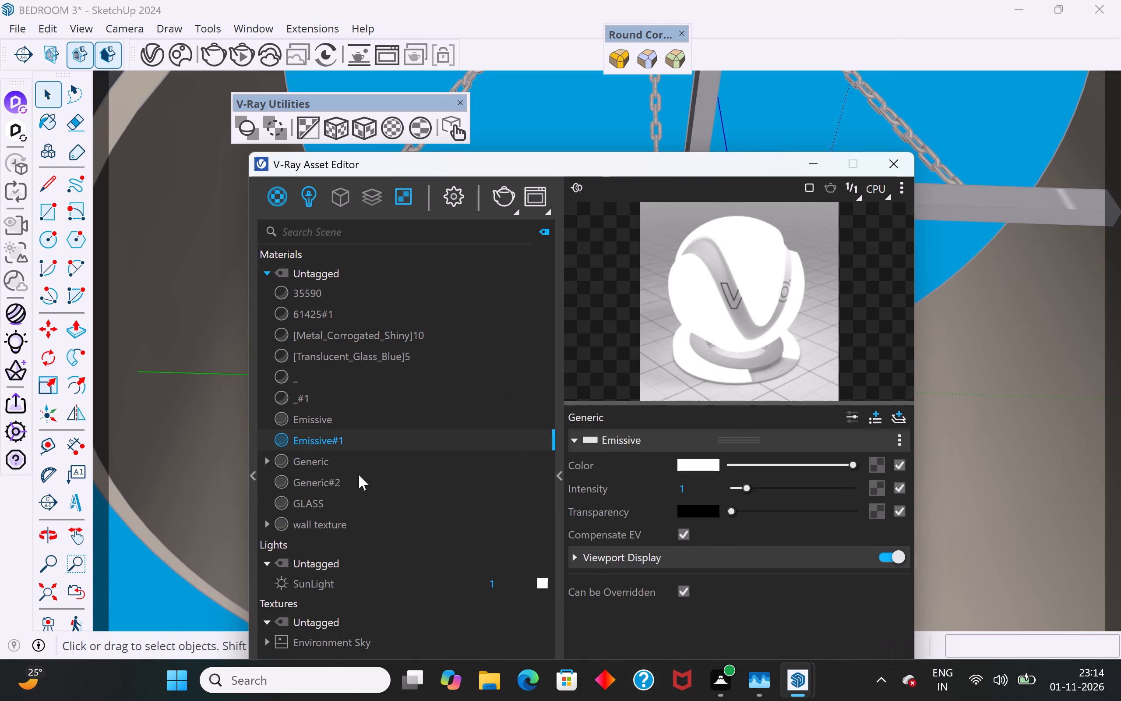
right_click(382, 436)
click(419, 473)
drag(744, 487, 807, 492)
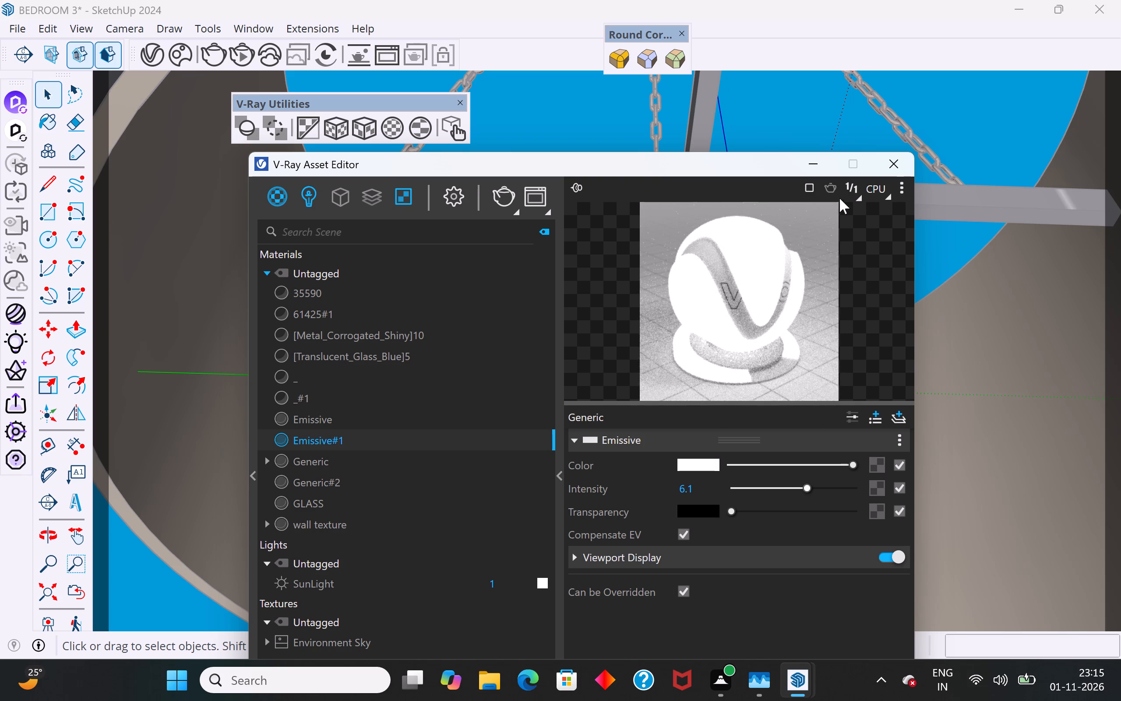
click(888, 165)
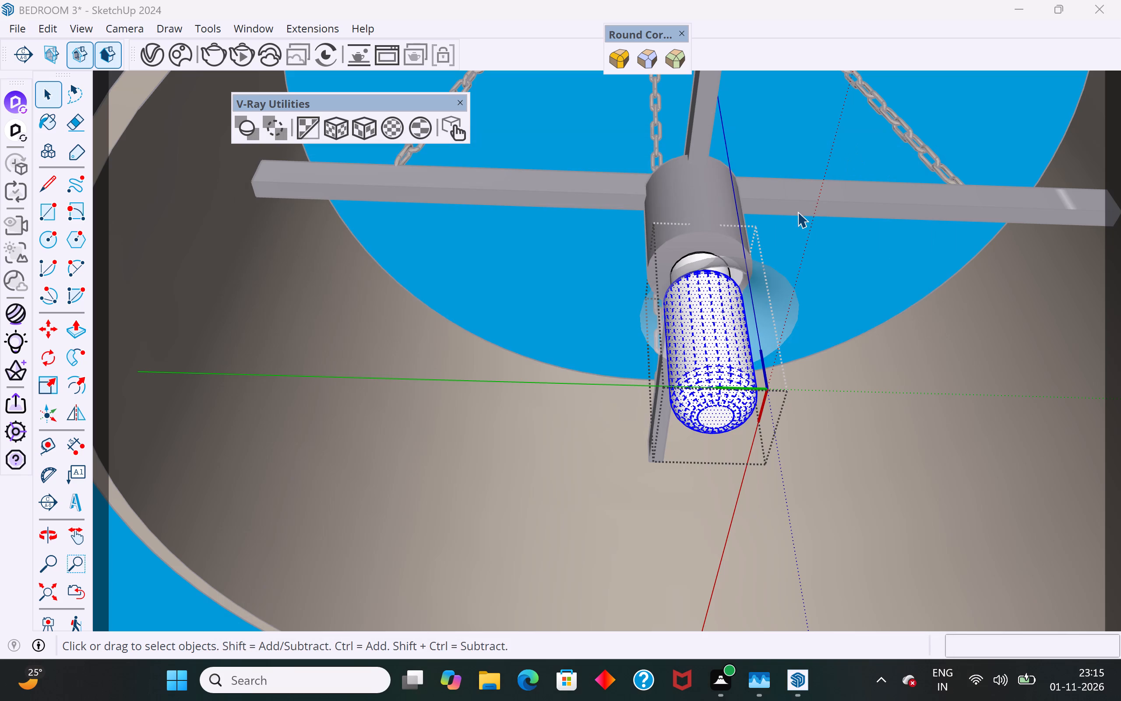
Exit the bulb tube's component and unhide all hidden geometry to restore the glass globe.
click(48, 26)
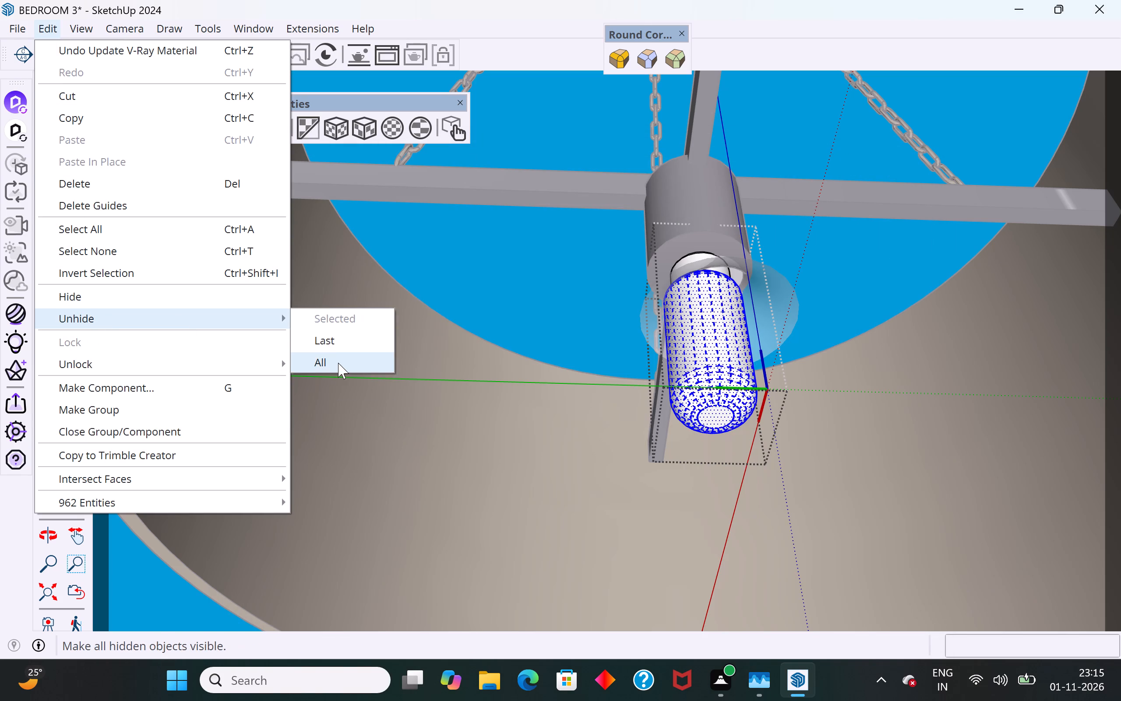
click(338, 361)
scroll(432, 446, down, 3)
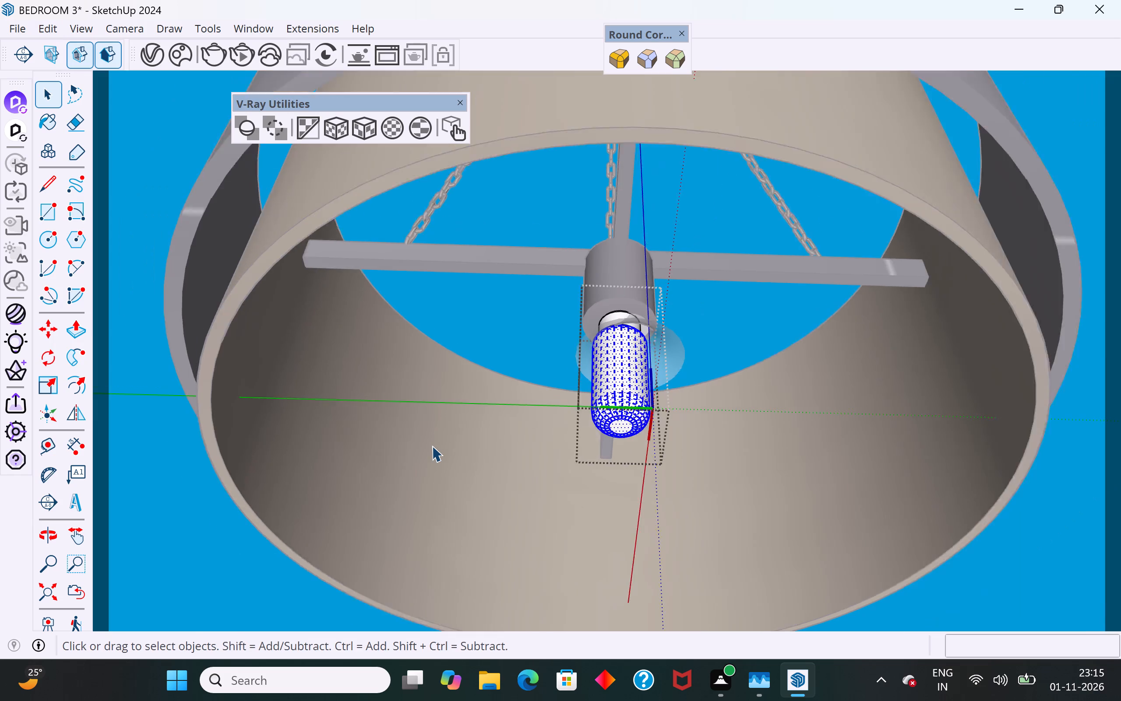
scroll(432, 446, down, 1)
scroll(705, 388, down, 4)
click(821, 510)
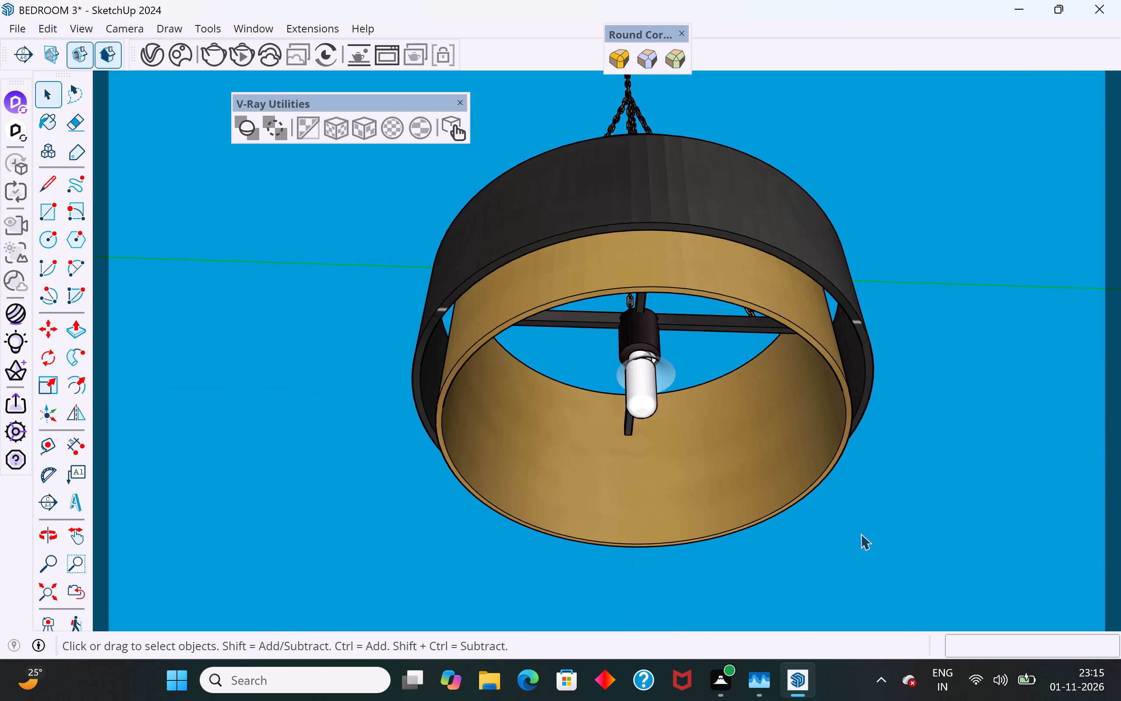
middle_drag(860, 534, 795, 585)
right_click(636, 391)
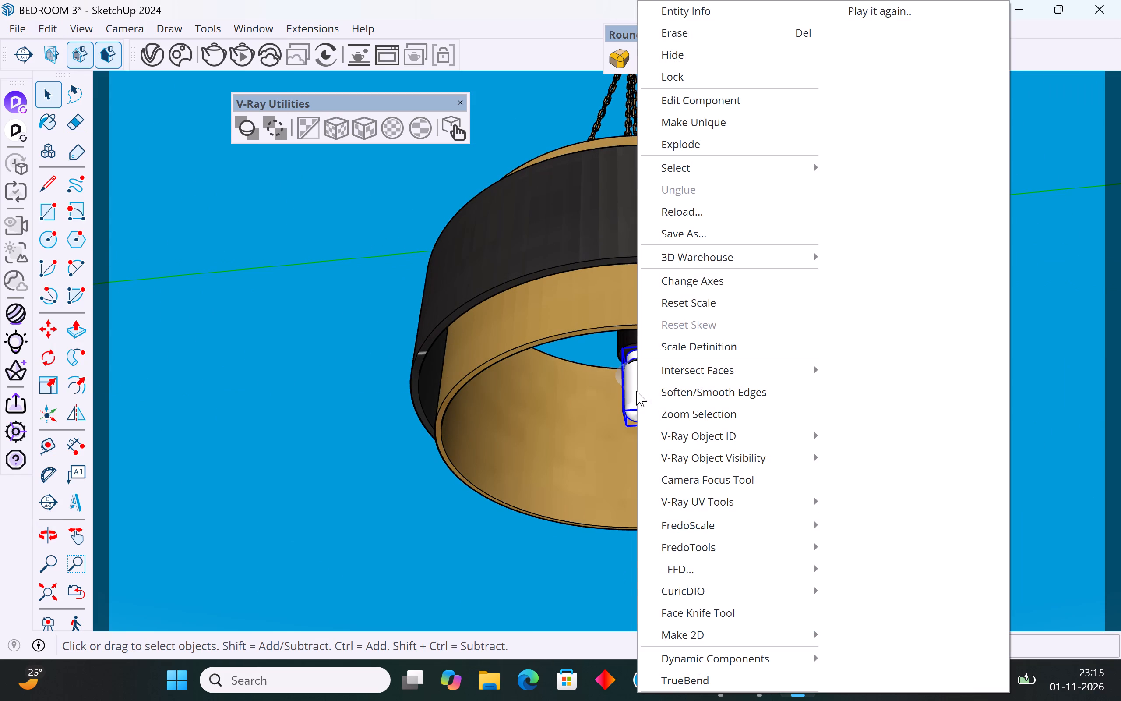
click(506, 503)
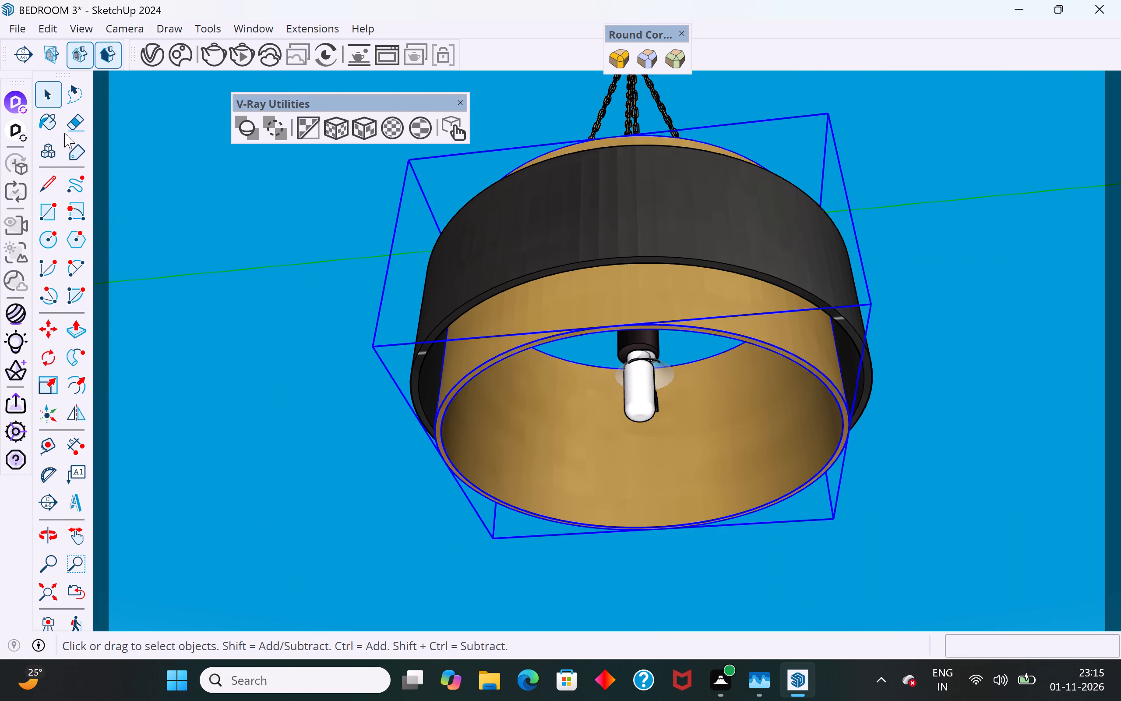
click(50, 29)
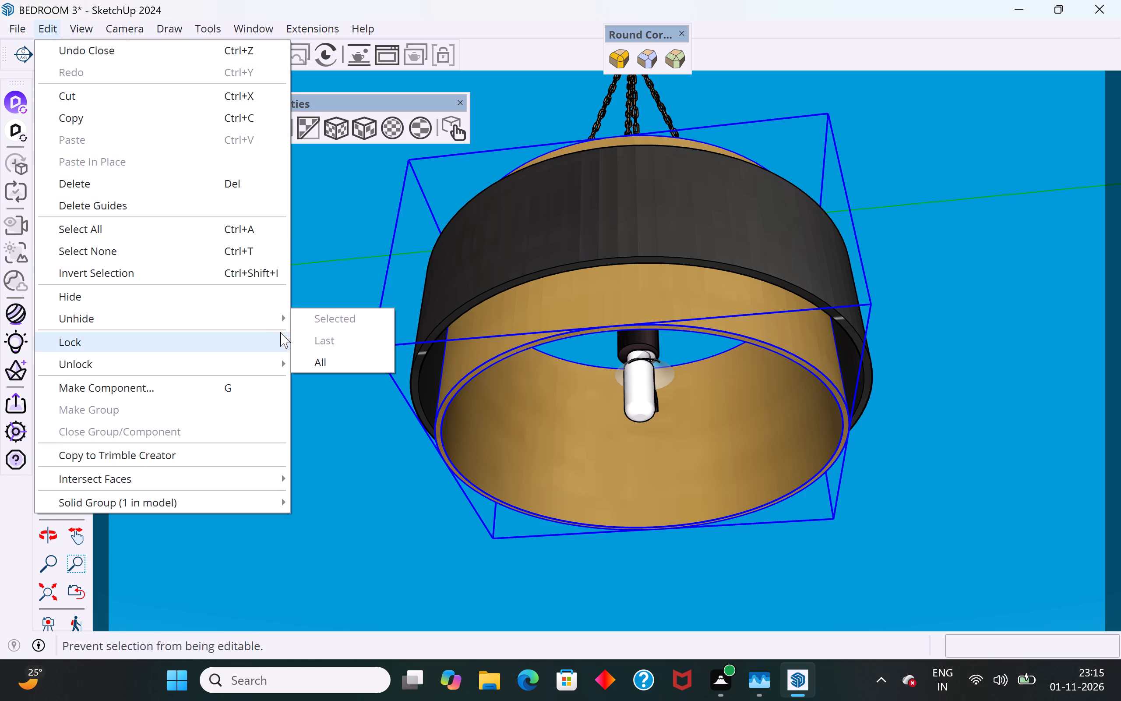
click(355, 359)
click(42, 31)
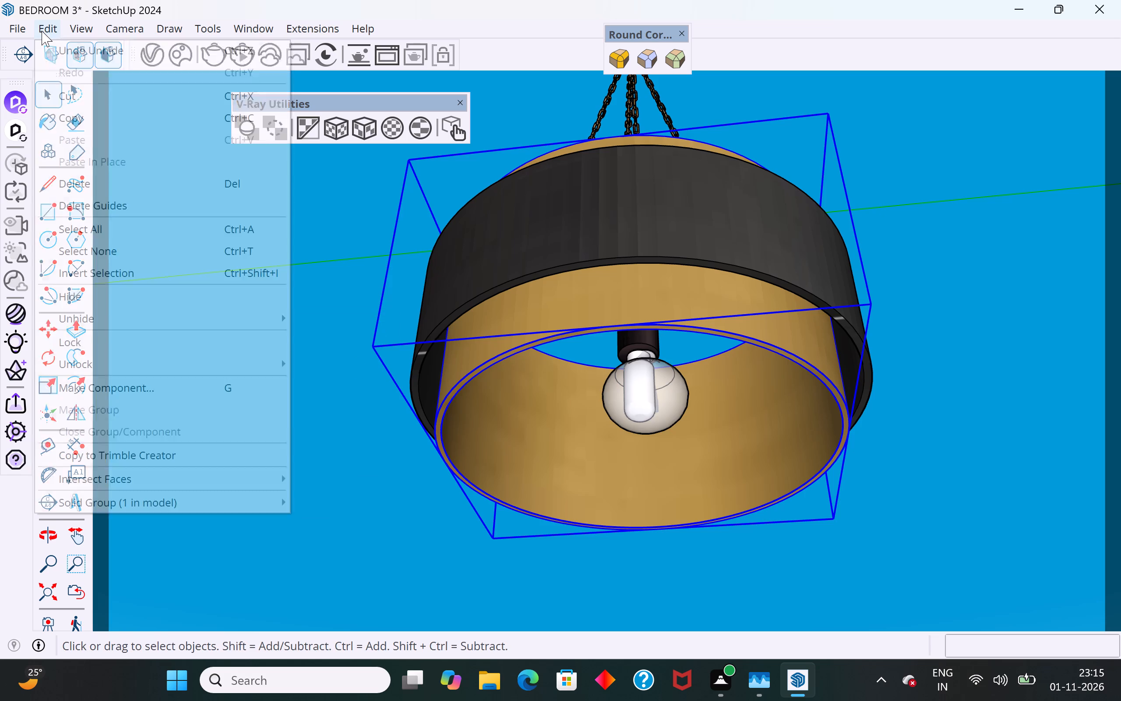
click(337, 366)
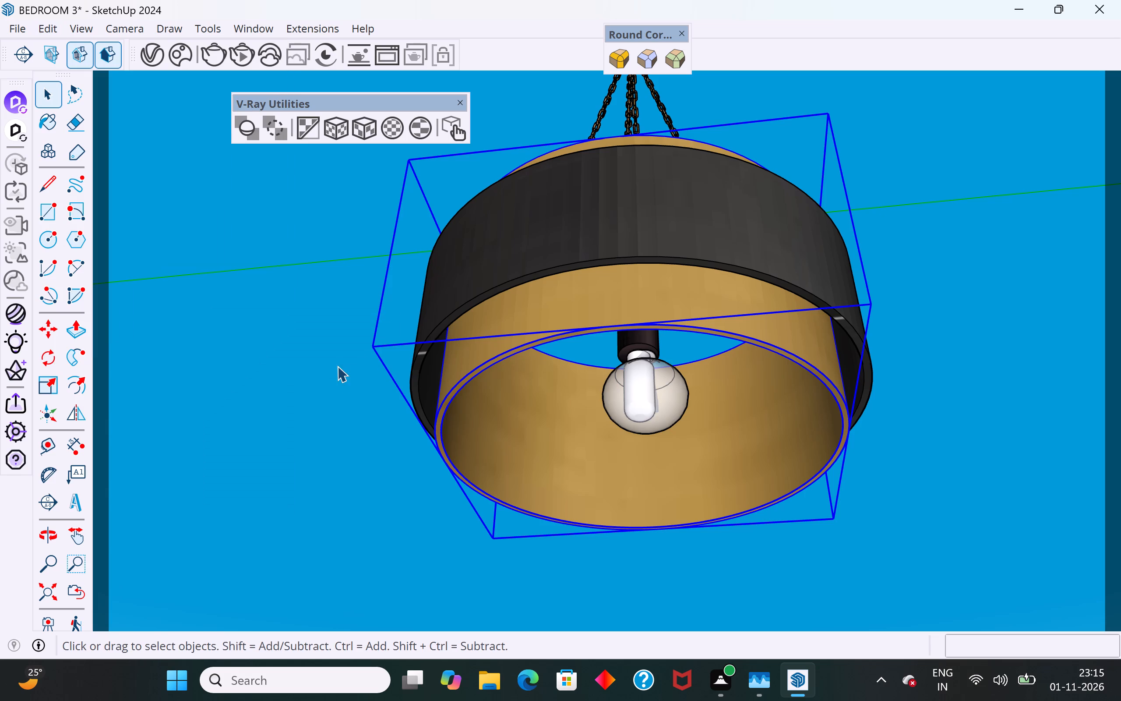
click(308, 421)
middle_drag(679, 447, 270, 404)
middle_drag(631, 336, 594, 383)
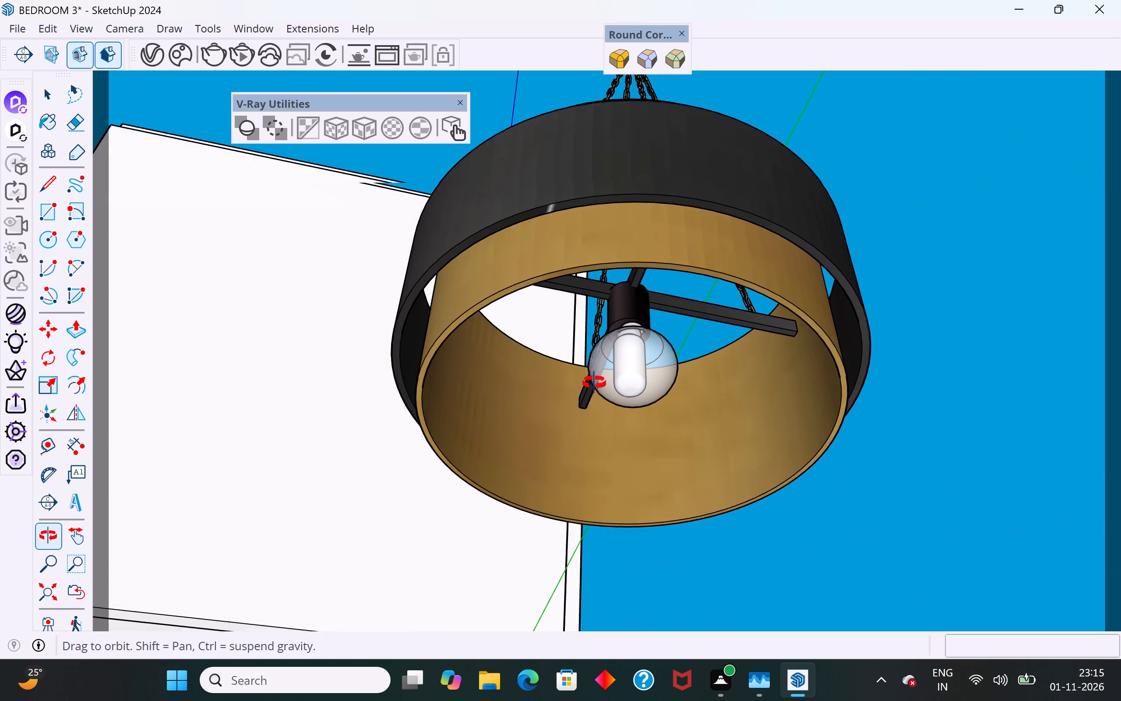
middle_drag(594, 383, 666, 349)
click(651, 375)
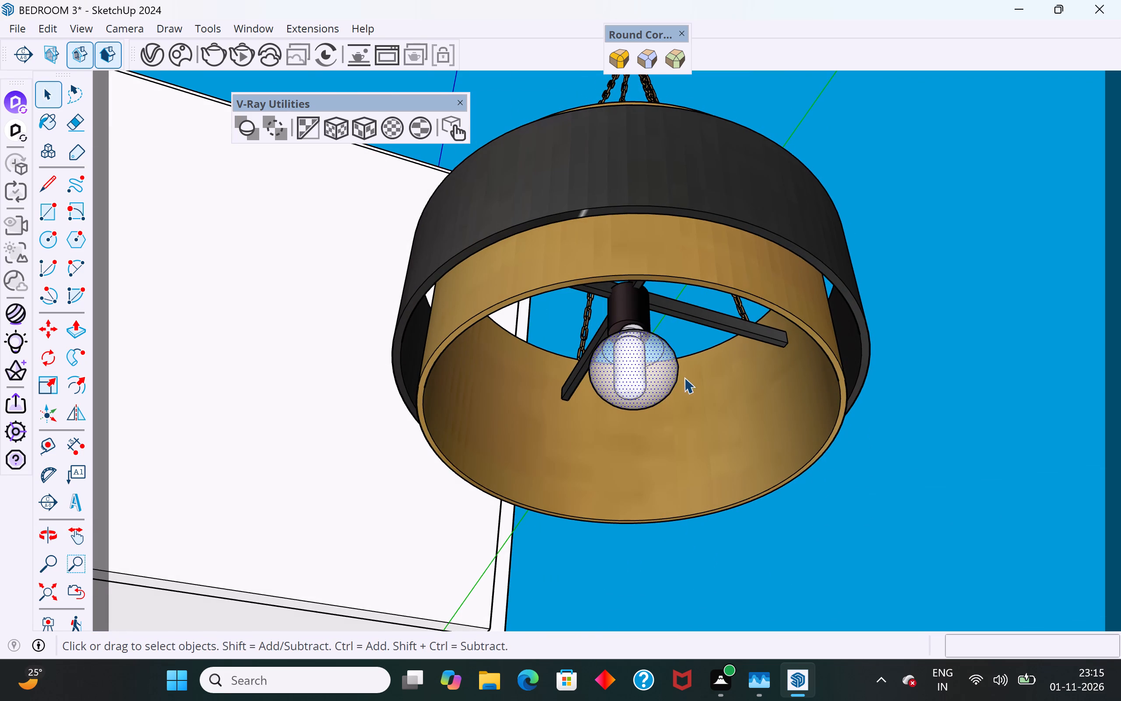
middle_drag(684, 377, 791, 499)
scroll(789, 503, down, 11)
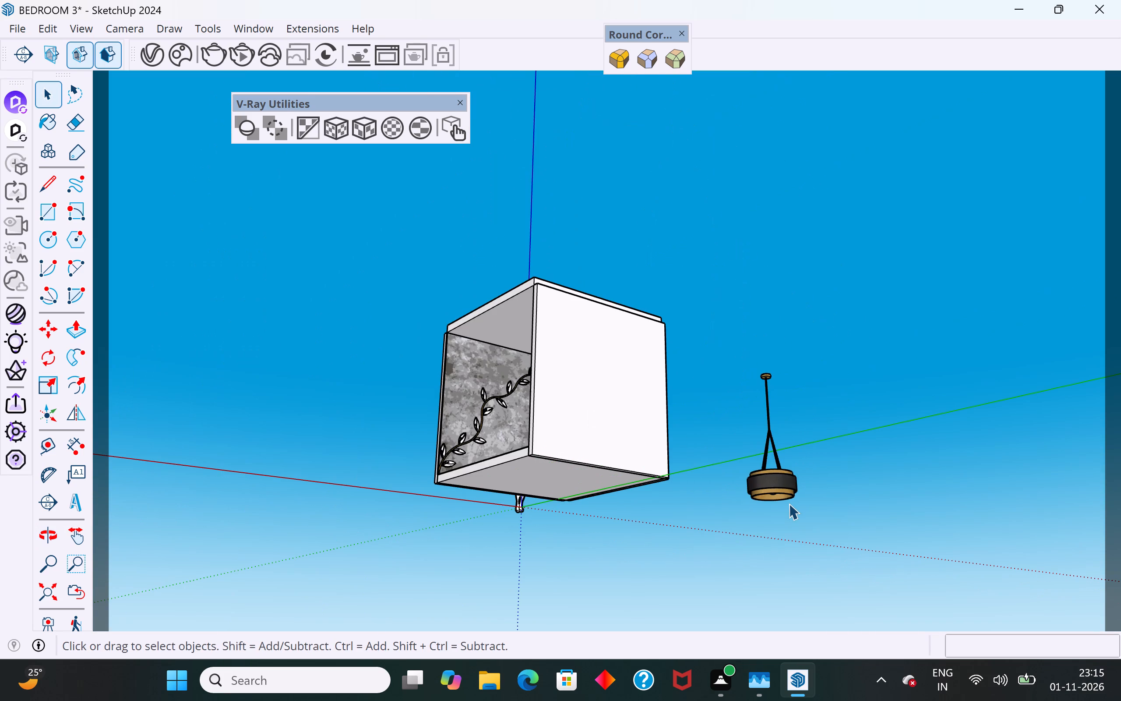
Select all parts of the hanging light and combine them into one group.
drag(853, 315, 718, 545)
middle_drag(719, 503, 922, 627)
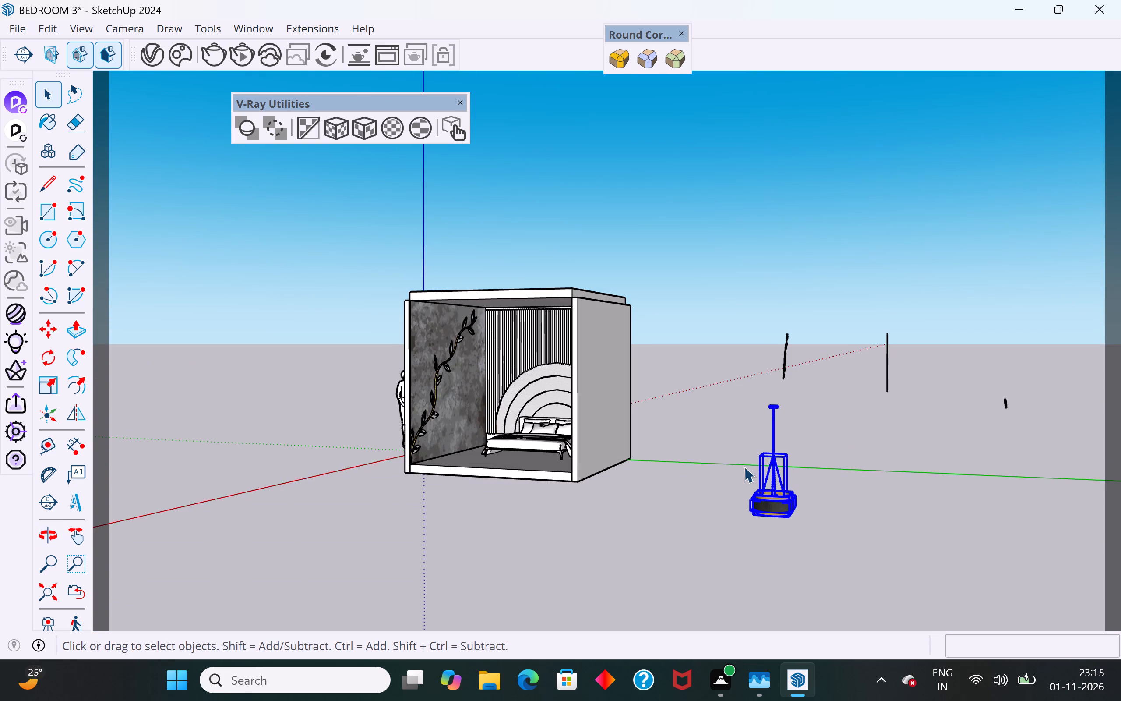
middle_drag(740, 463, 820, 474)
scroll(788, 422, up, 4)
right_click(764, 484)
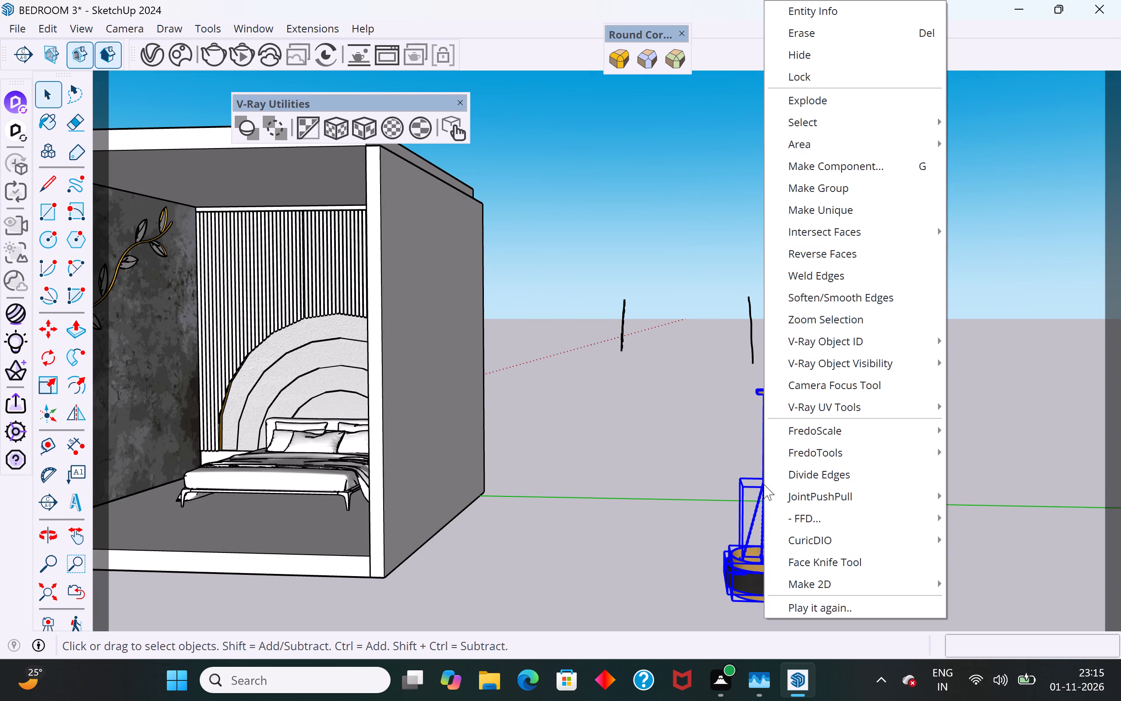
click(828, 191)
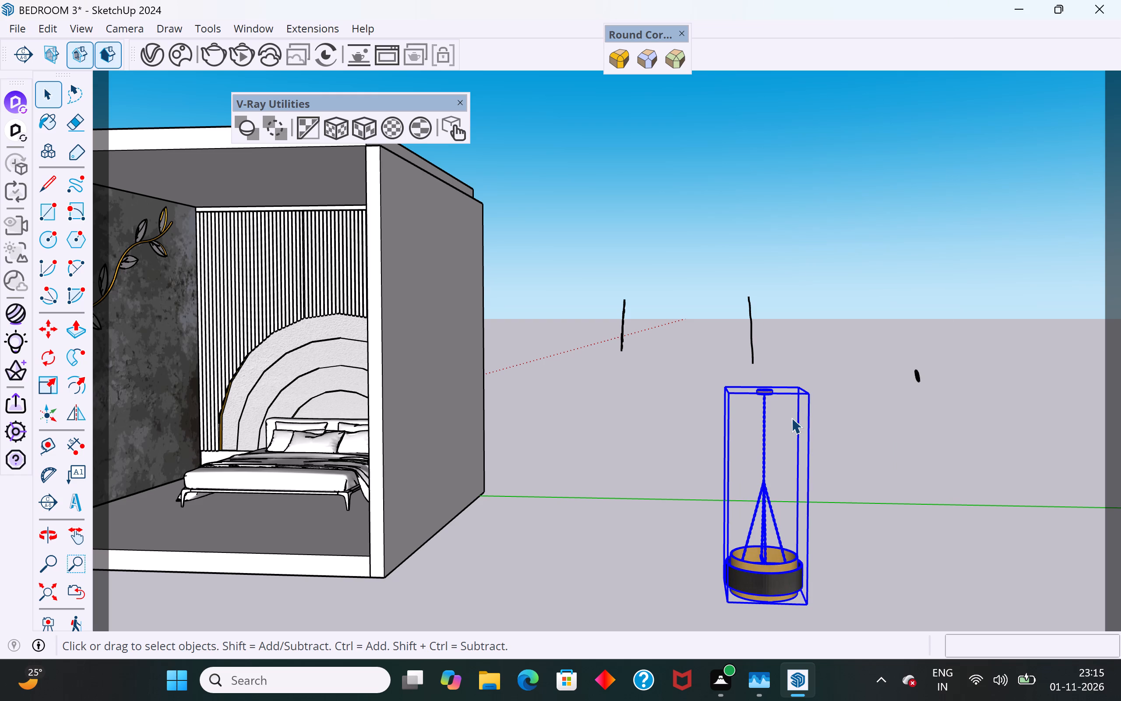
Move the hanging light group about 19' 7 13/16" into the bedroom, near the corner of the slatted and vine walls.
key(m)
scroll(756, 384, up, 5)
scroll(756, 382, down, 3)
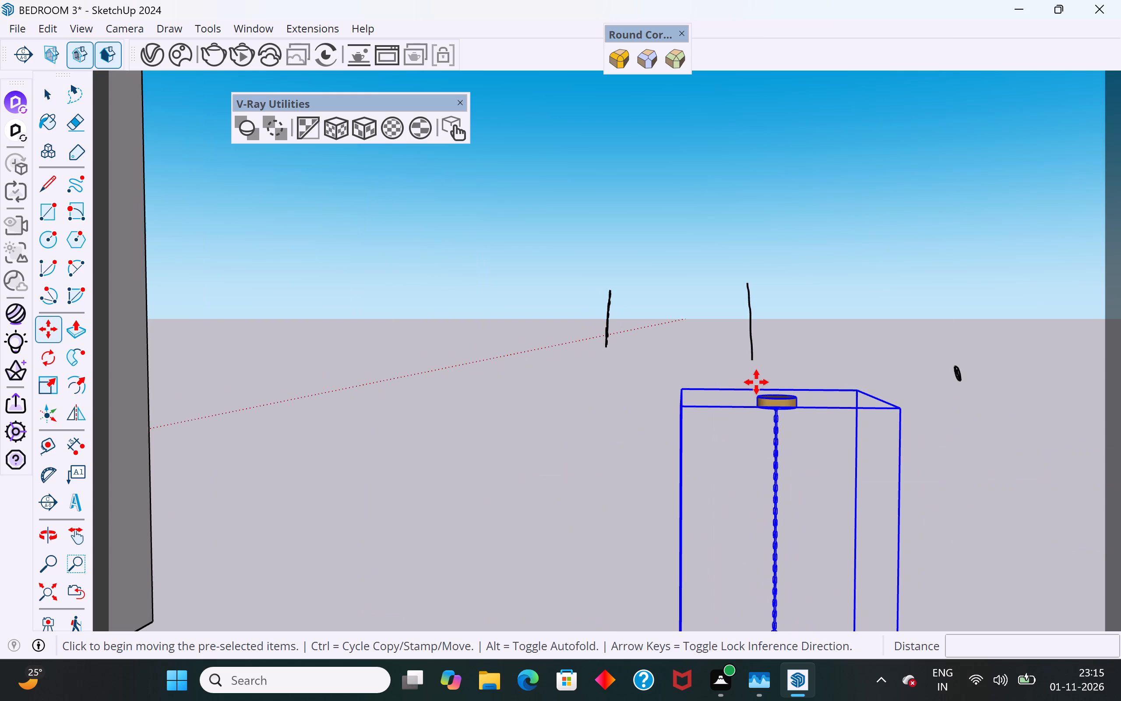
scroll(774, 398, up, 4)
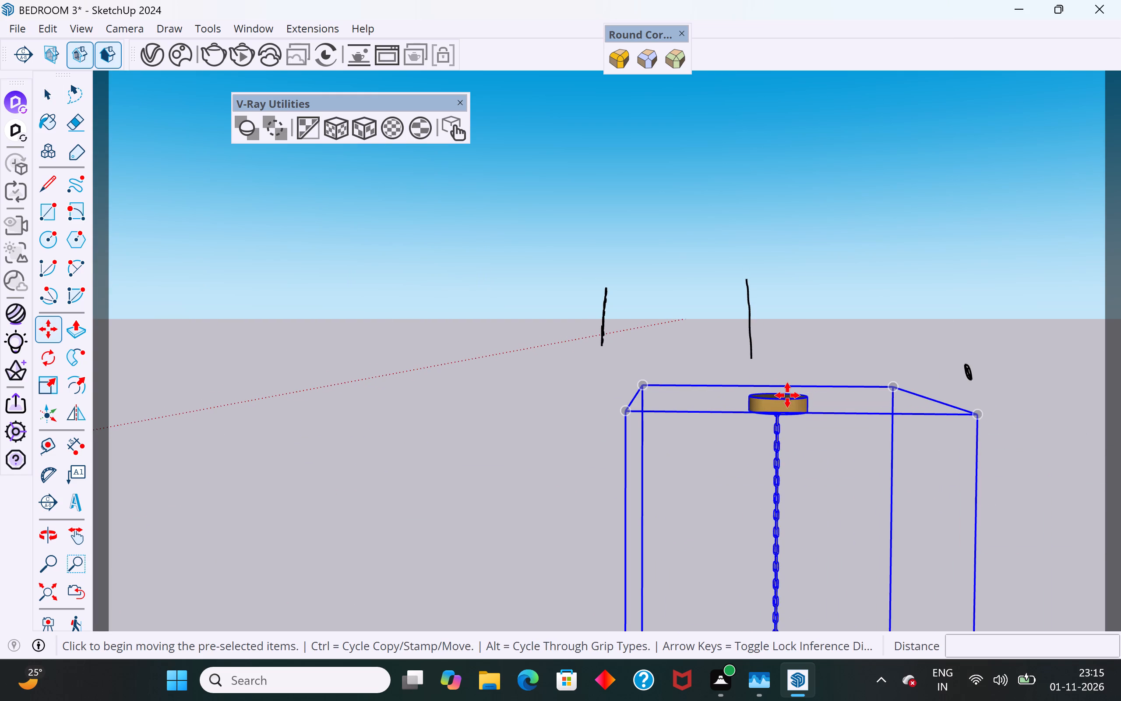
click(787, 395)
scroll(899, 370, down, 18)
scroll(396, 250, up, 4)
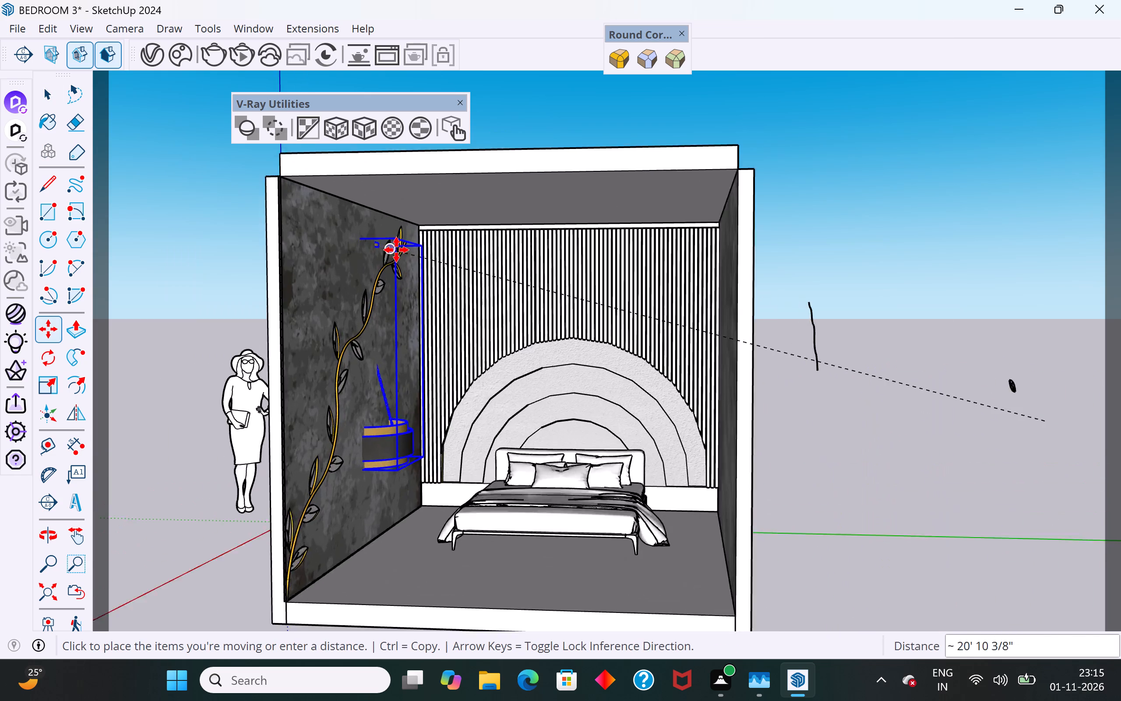
scroll(450, 230, up, 4)
click(467, 226)
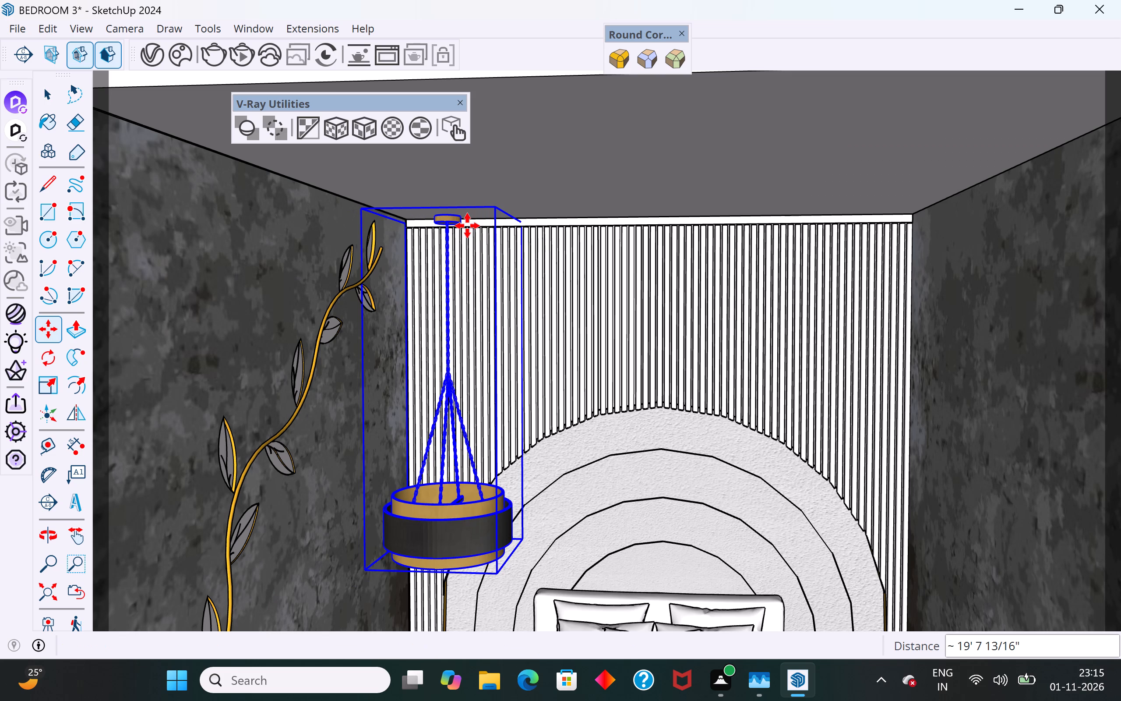
Scale the hanging light group down uniformly to about 0.53.
key(s)
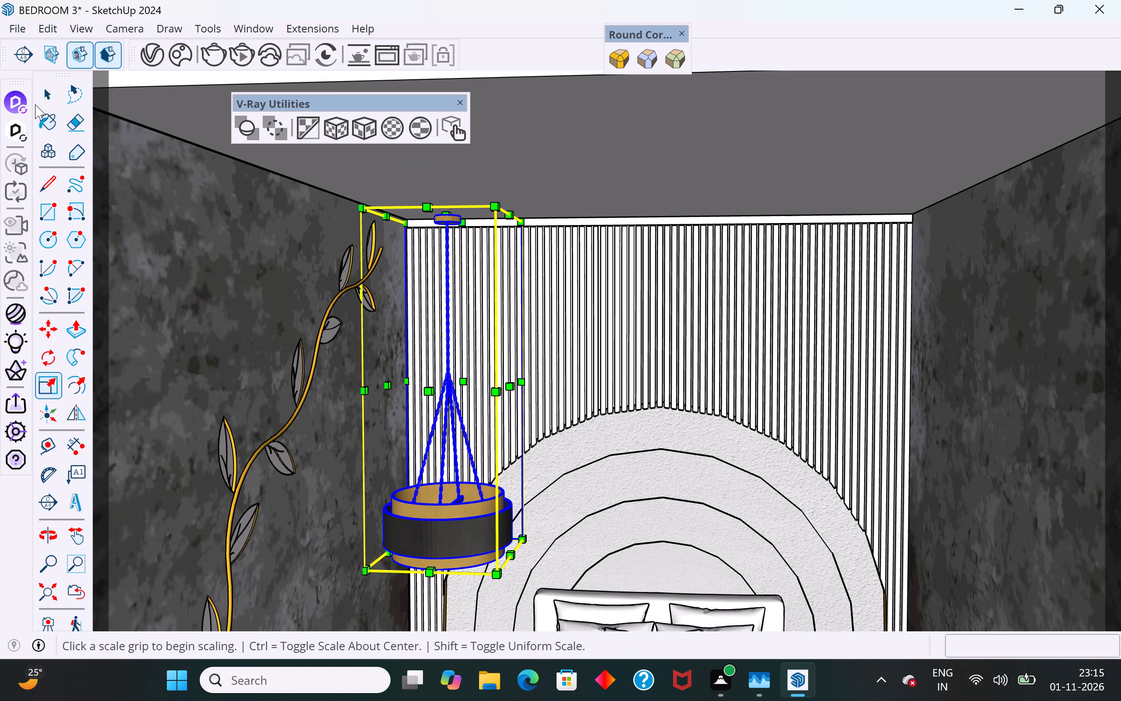
click(46, 90)
scroll(441, 372, down, 5)
click(458, 469)
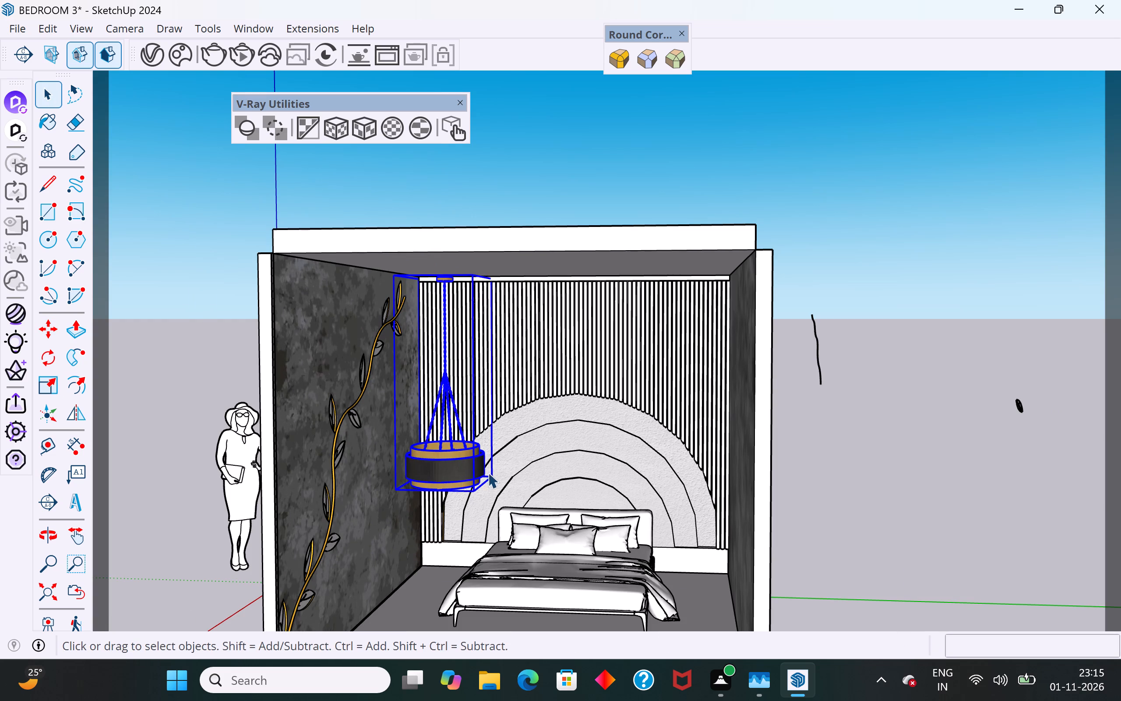
key(s)
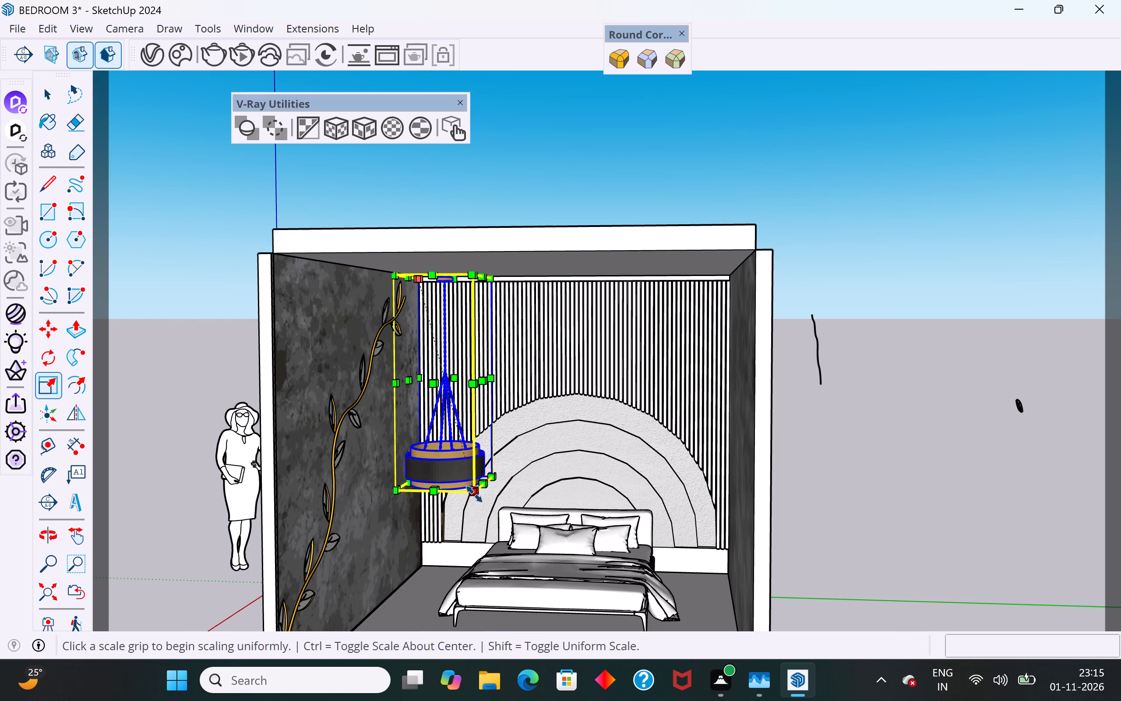
ctrl+drag(474, 494, 456, 439)
click(50, 97)
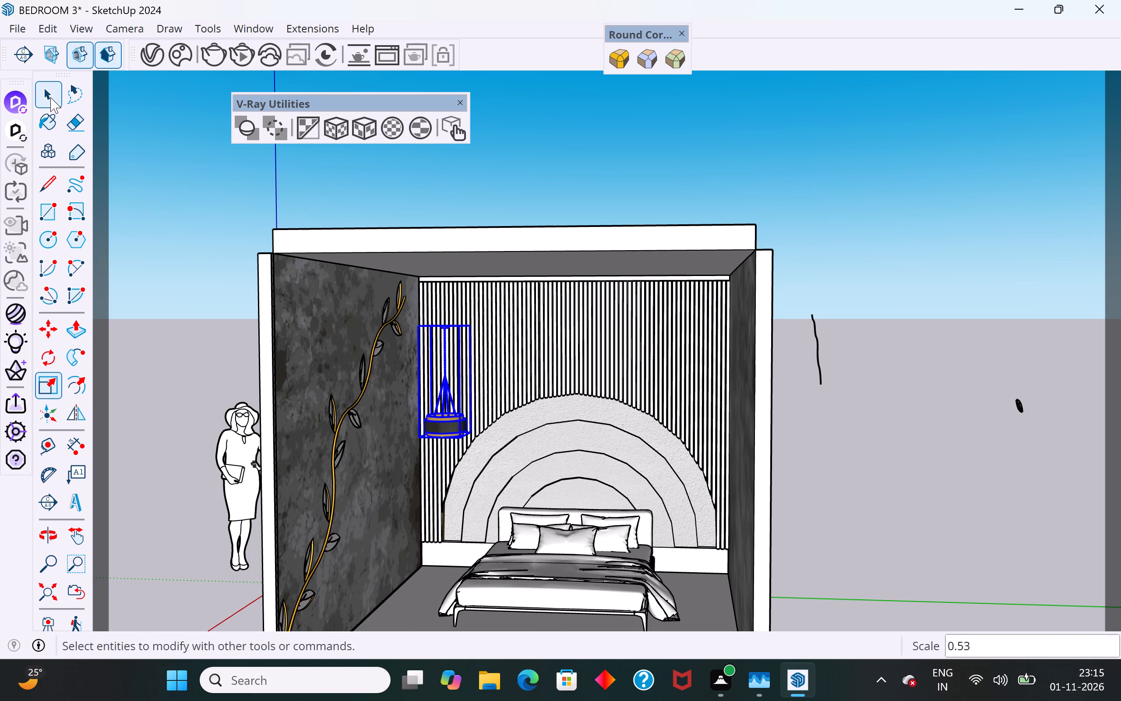
click(188, 190)
Examine the scaled hanging light's position relative to the slatted wall, vine wall and ceiling.
scroll(471, 407, up, 4)
middle_drag(470, 408, 563, 368)
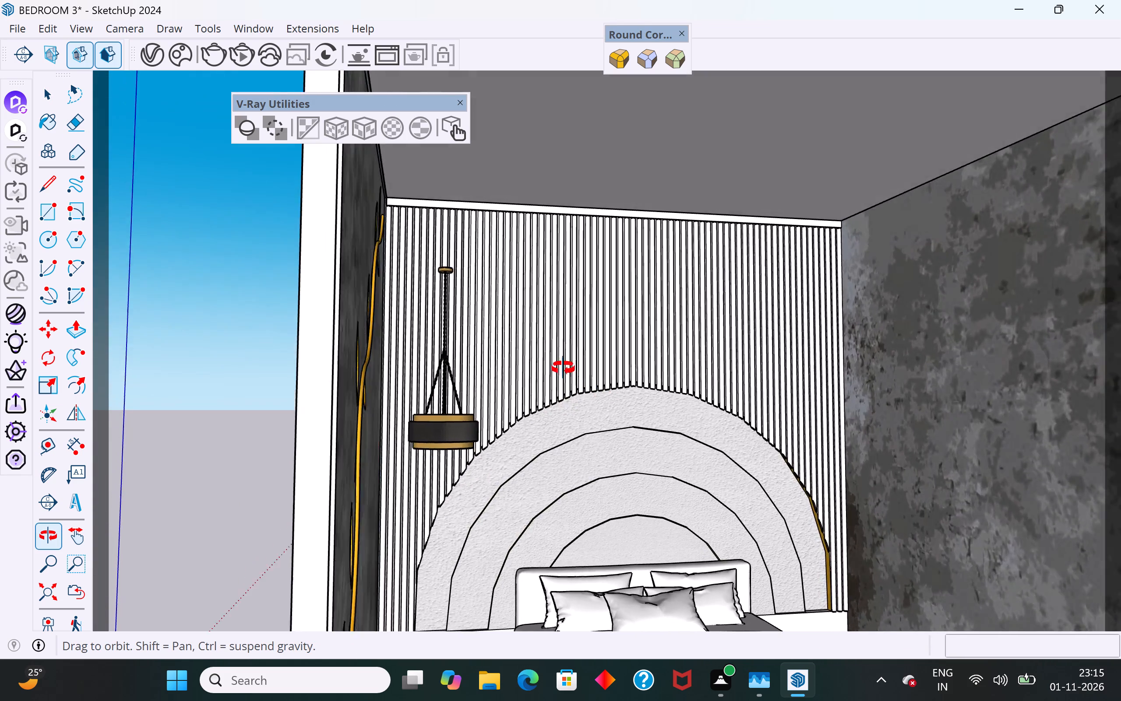
middle_drag(563, 368, 482, 365)
scroll(497, 347, down, 2)
middle_drag(498, 354, 458, 455)
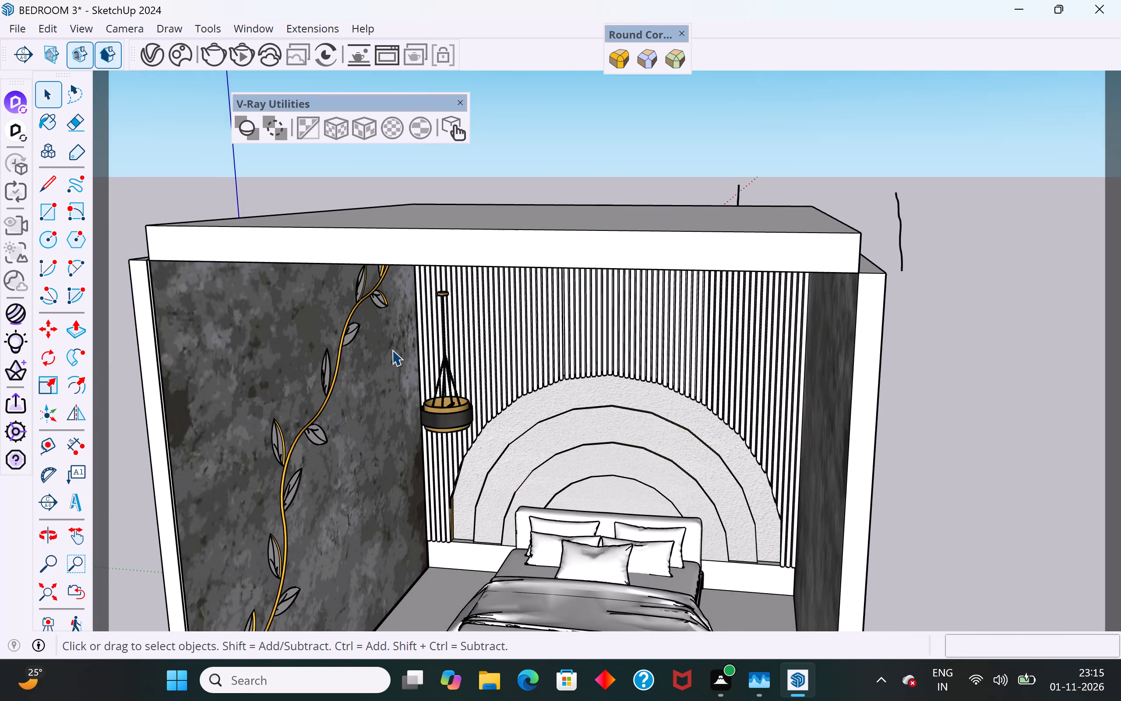
scroll(392, 347, up, 1)
middle_drag(464, 304, 426, 253)
scroll(427, 269, up, 6)
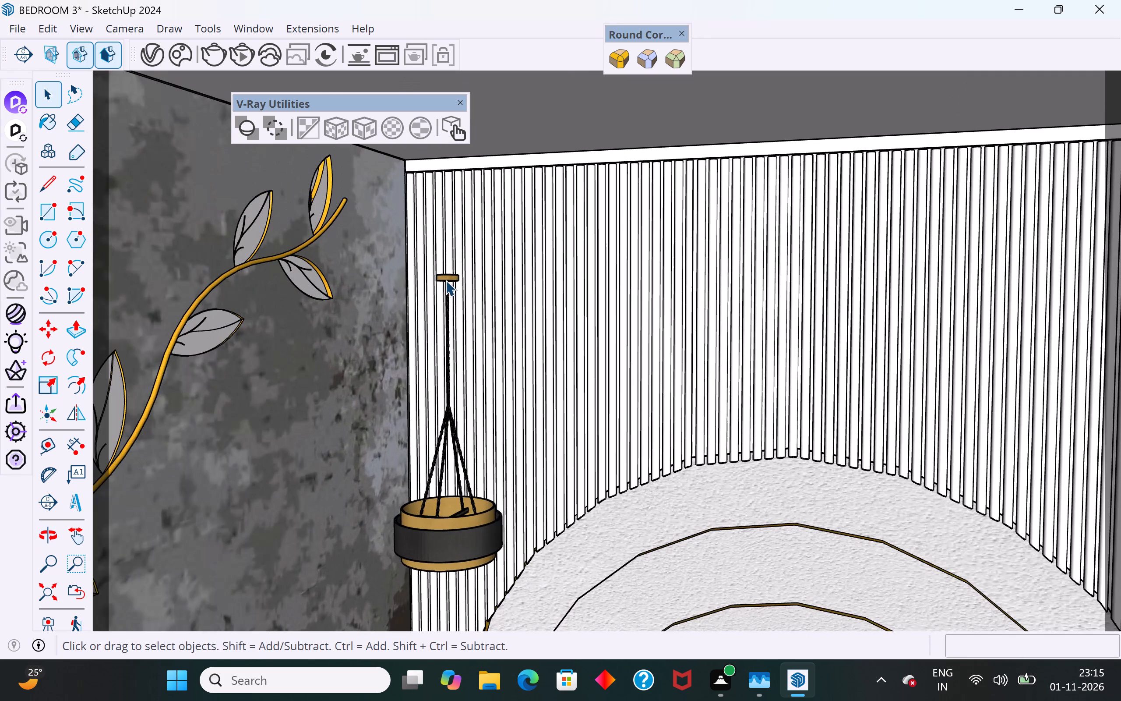
scroll(445, 280, up, 2)
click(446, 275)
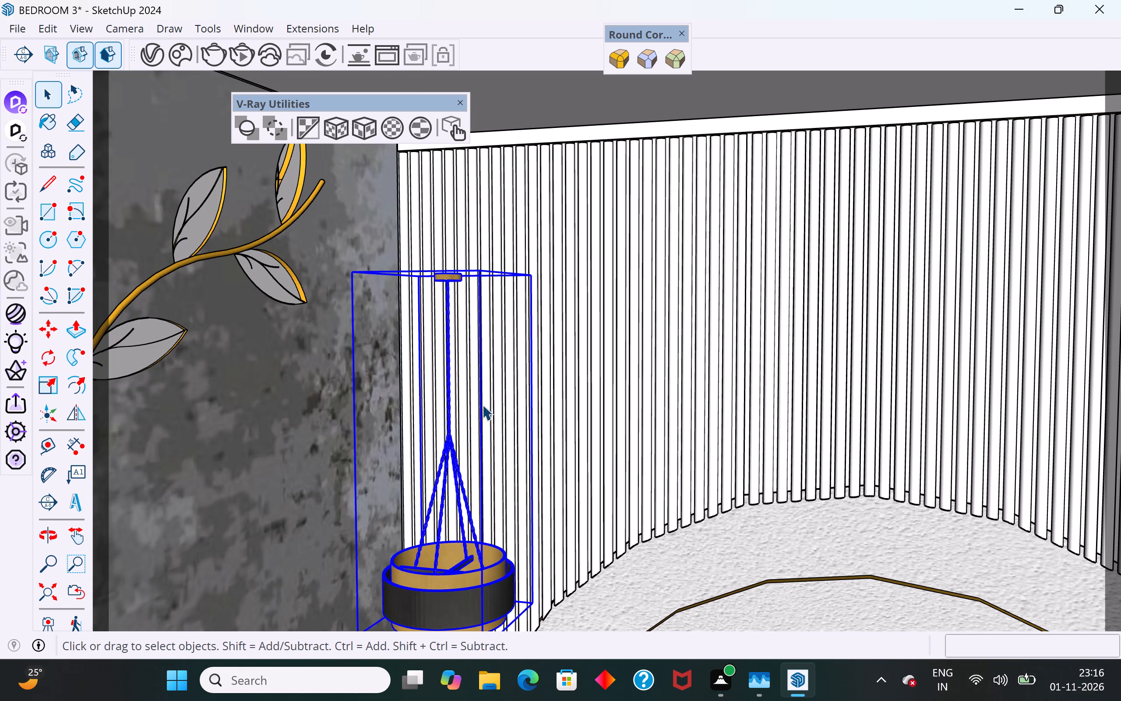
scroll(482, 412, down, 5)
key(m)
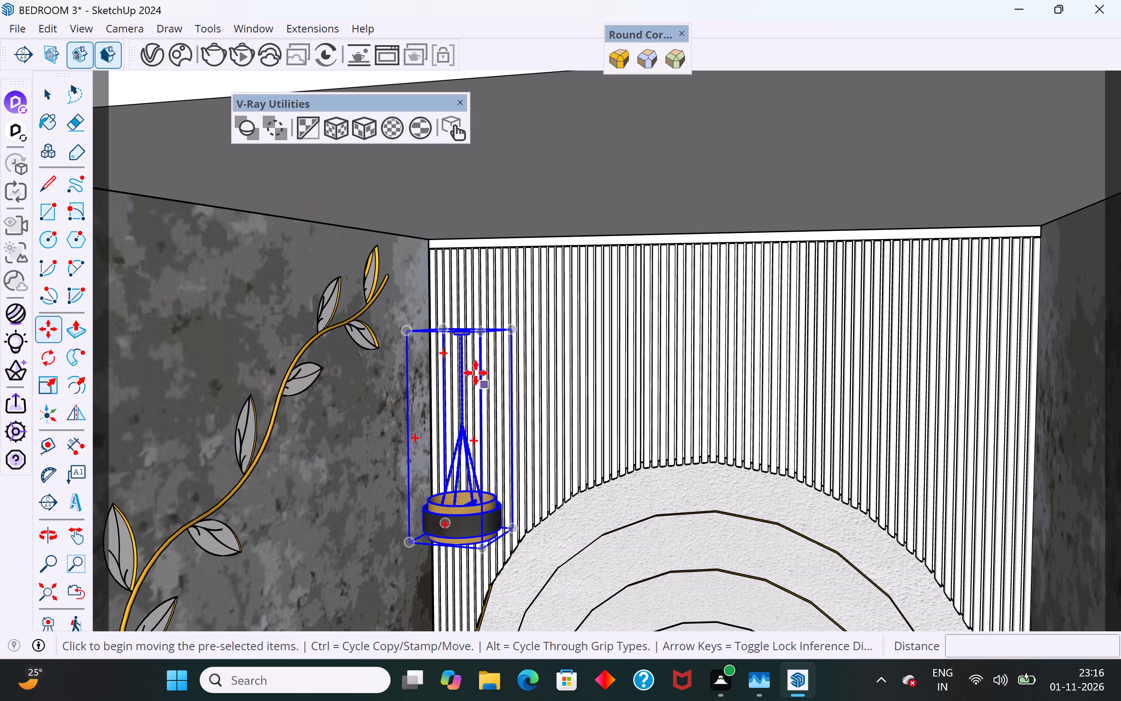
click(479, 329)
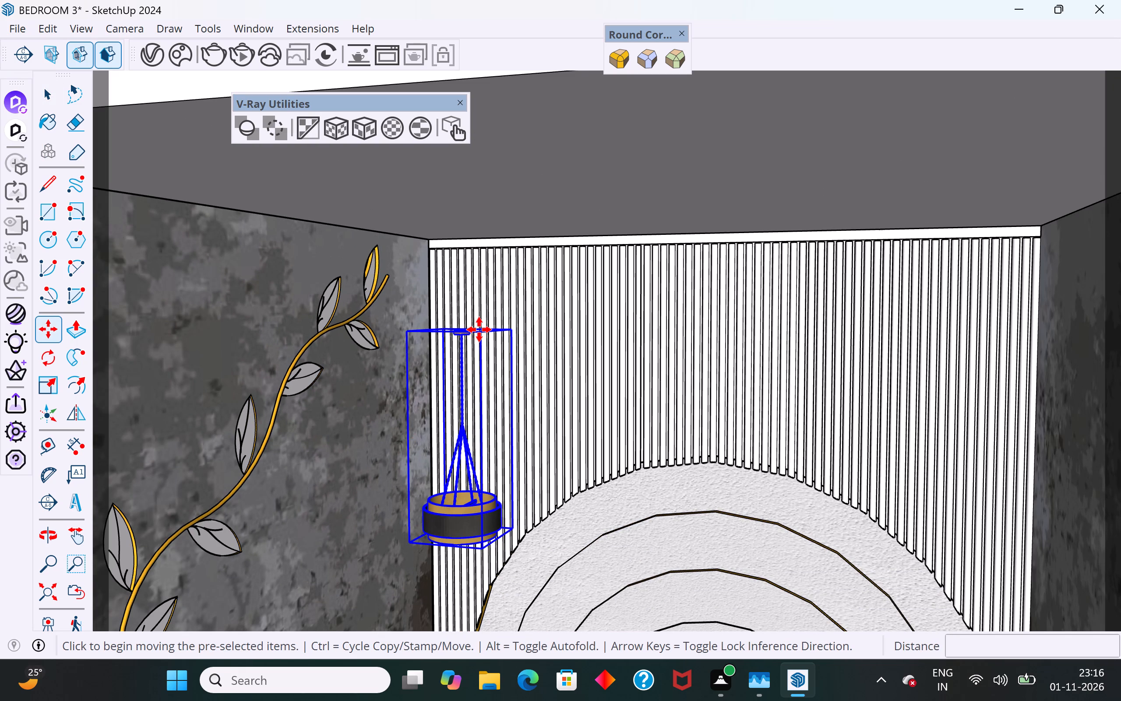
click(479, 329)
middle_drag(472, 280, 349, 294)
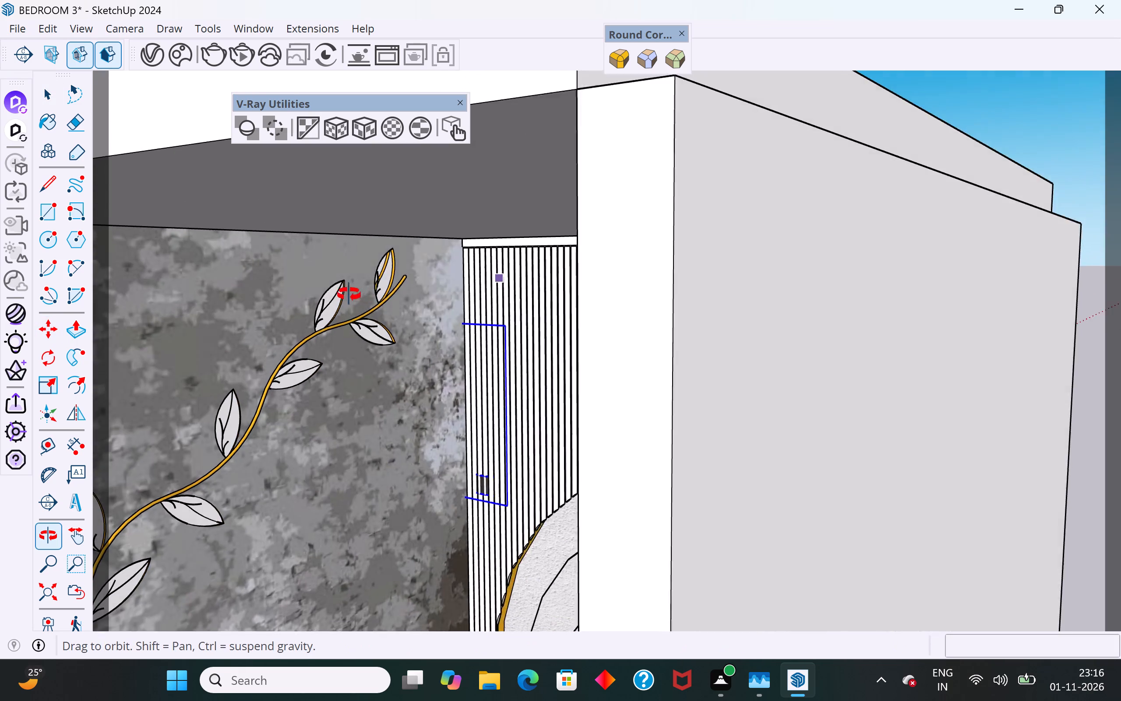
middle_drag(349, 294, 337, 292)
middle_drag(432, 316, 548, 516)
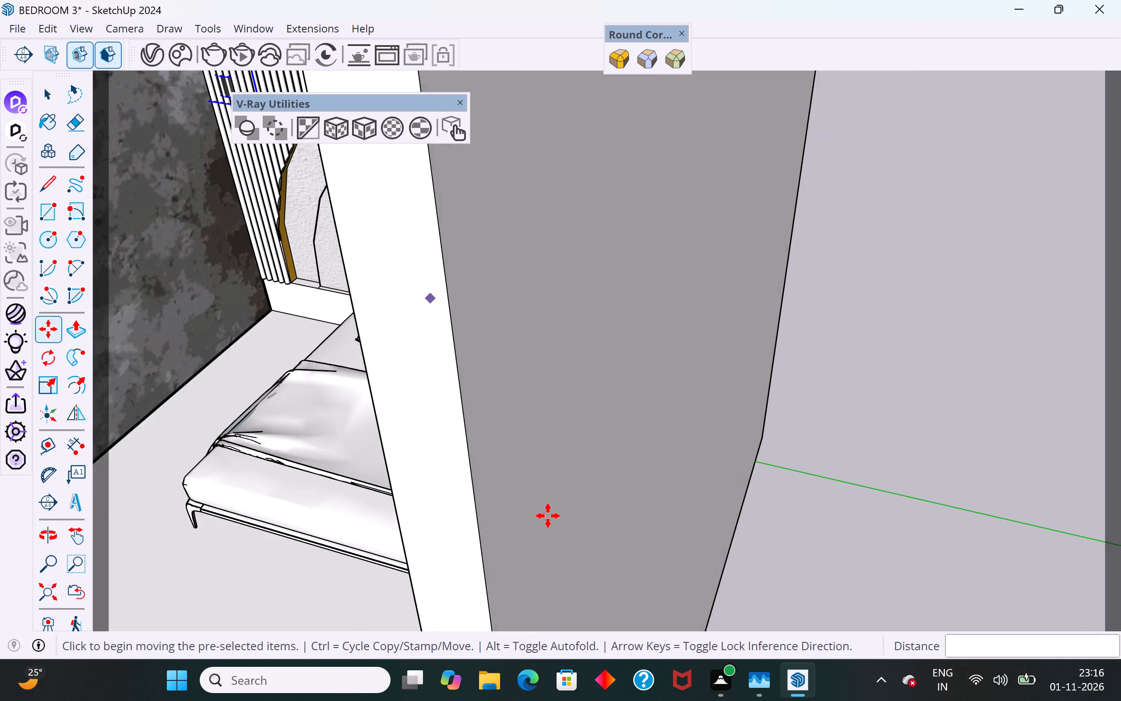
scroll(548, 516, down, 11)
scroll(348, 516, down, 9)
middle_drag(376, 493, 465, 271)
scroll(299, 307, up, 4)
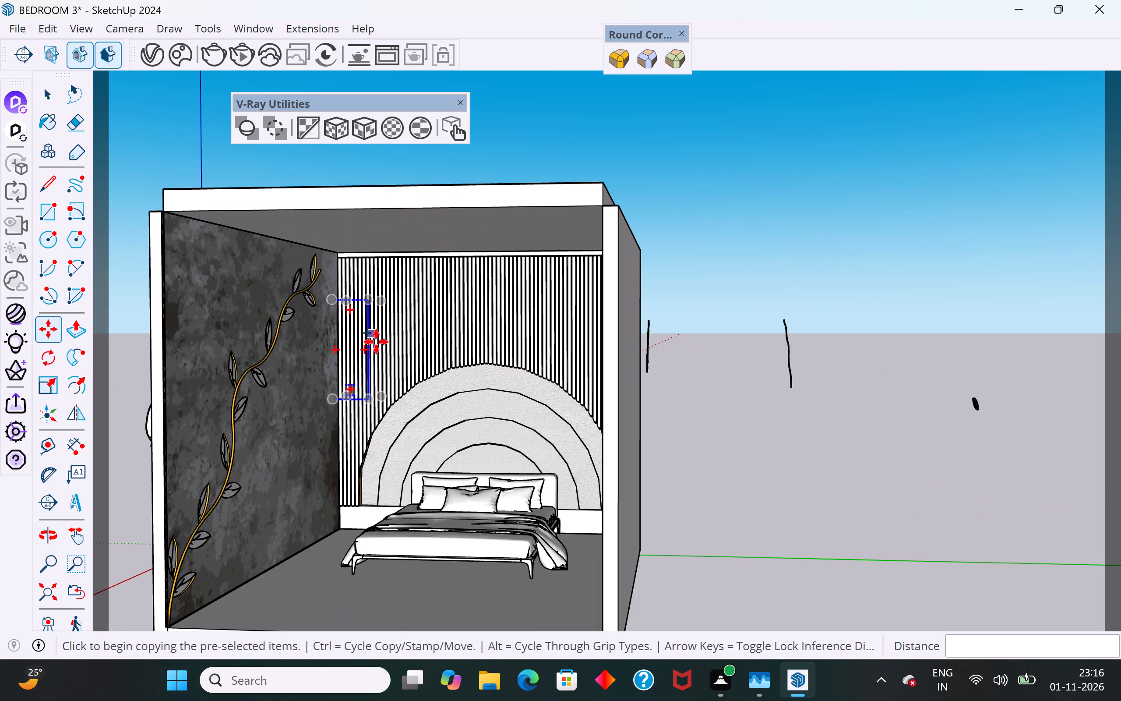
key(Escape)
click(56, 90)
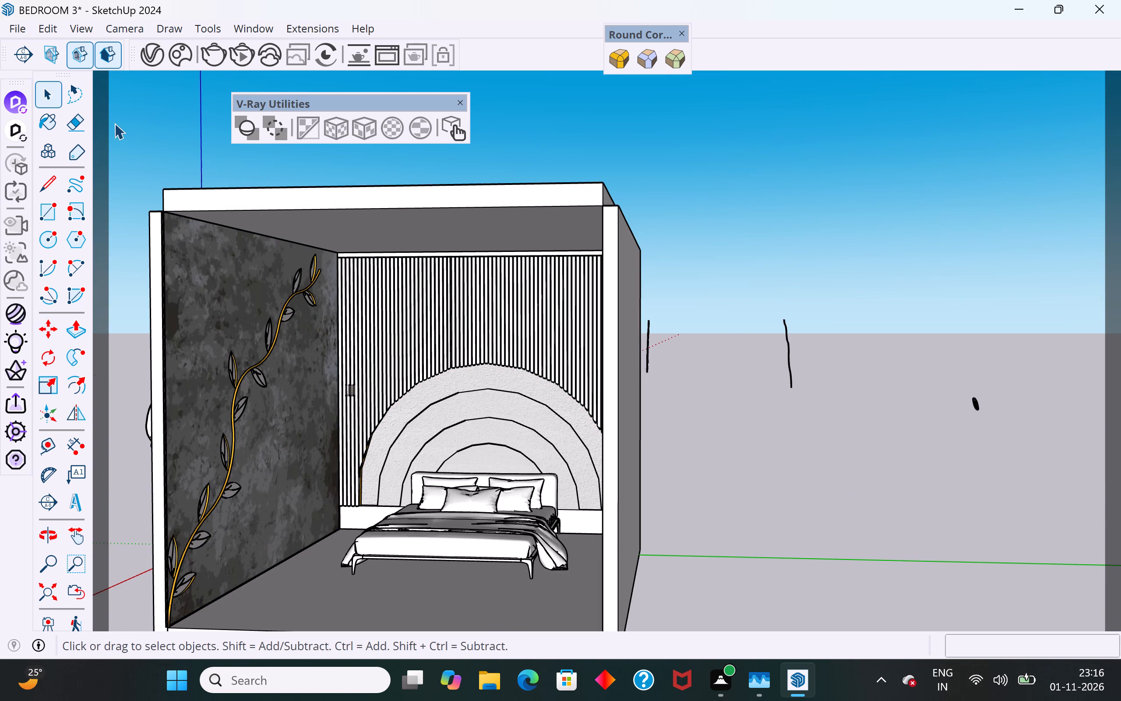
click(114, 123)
Move the hanging light about 2' 1/16" from outside the vine wall toward the room's interior.
scroll(326, 376, up, 7)
middle_drag(360, 396, 896, 537)
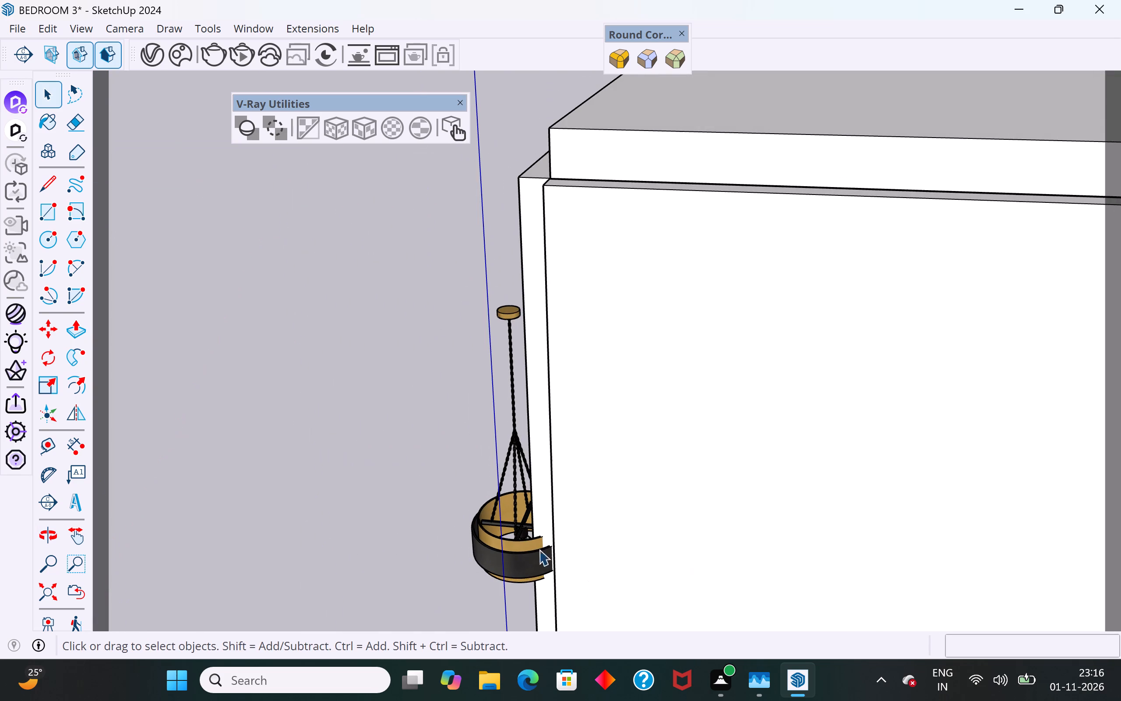
click(501, 543)
key(m)
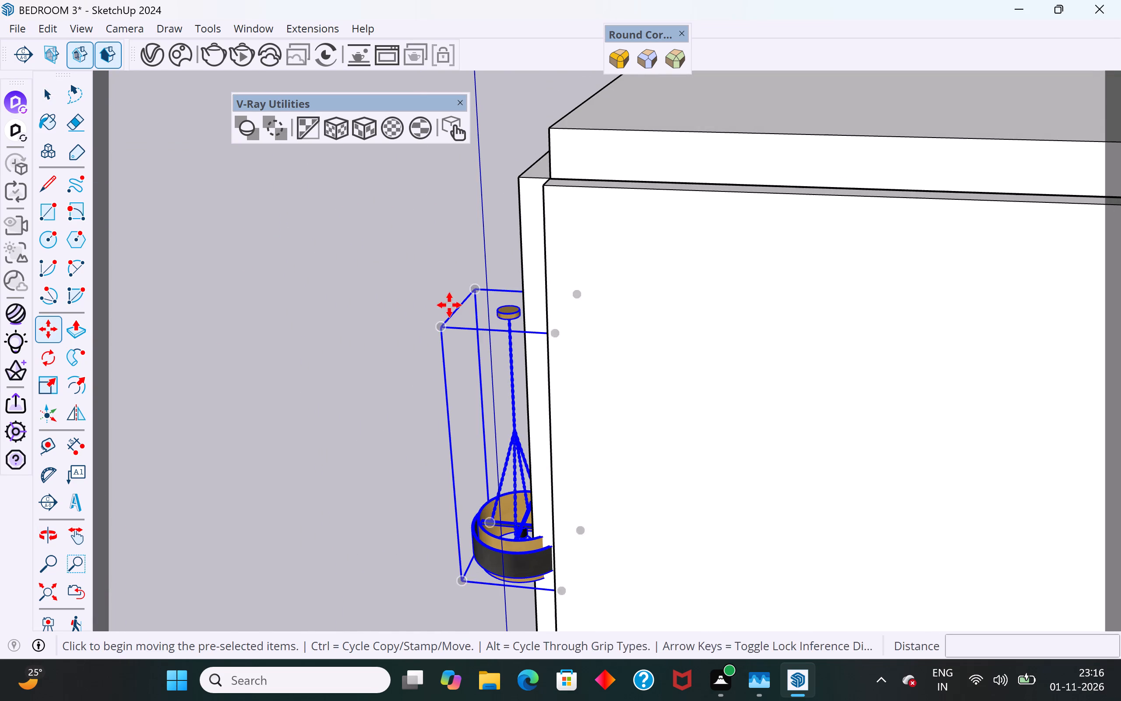
click(441, 326)
click(616, 296)
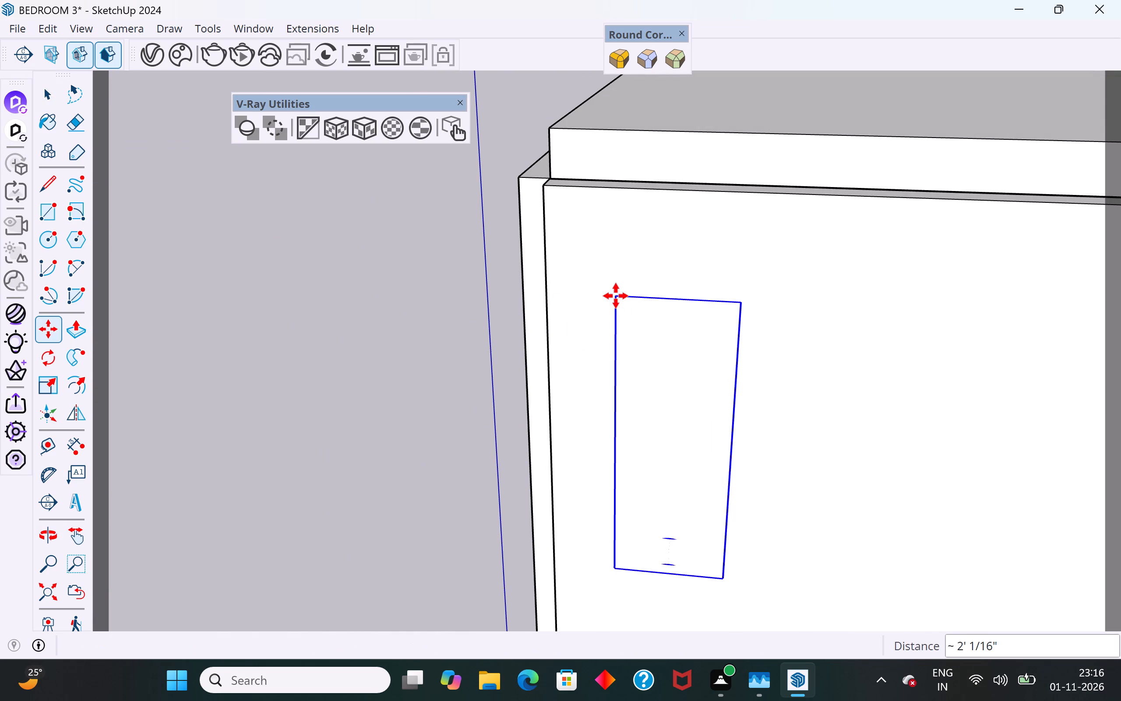
Move the hanging light about 10 7/8" along the slatted wall, away from the vine wall.
scroll(616, 296, down, 10)
middle_drag(769, 356, 241, 219)
scroll(394, 202, up, 2)
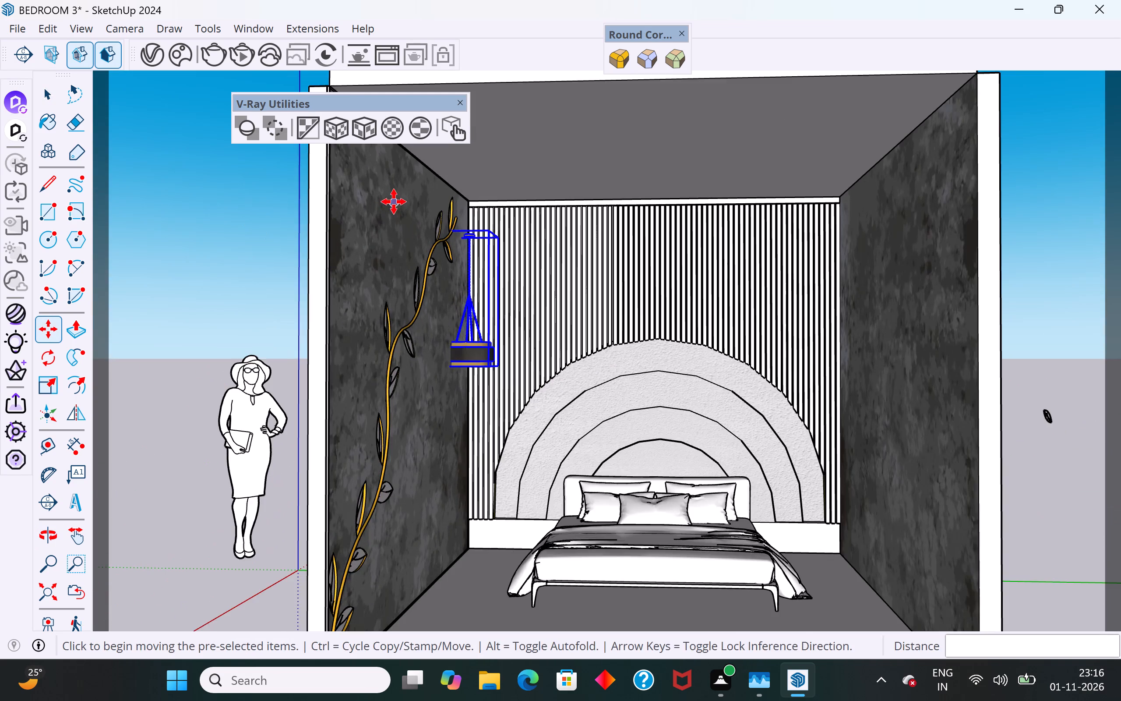
scroll(394, 202, up, 6)
middle_drag(499, 260, 550, 302)
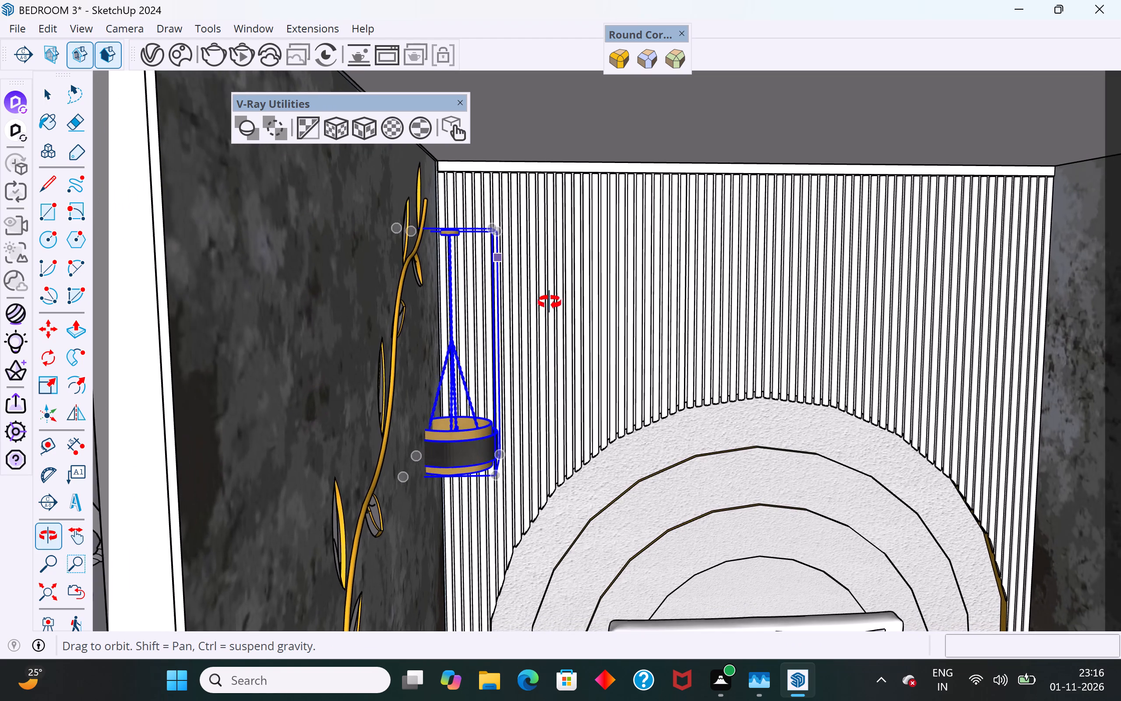
middle_drag(550, 302, 545, 310)
scroll(501, 184, up, 3)
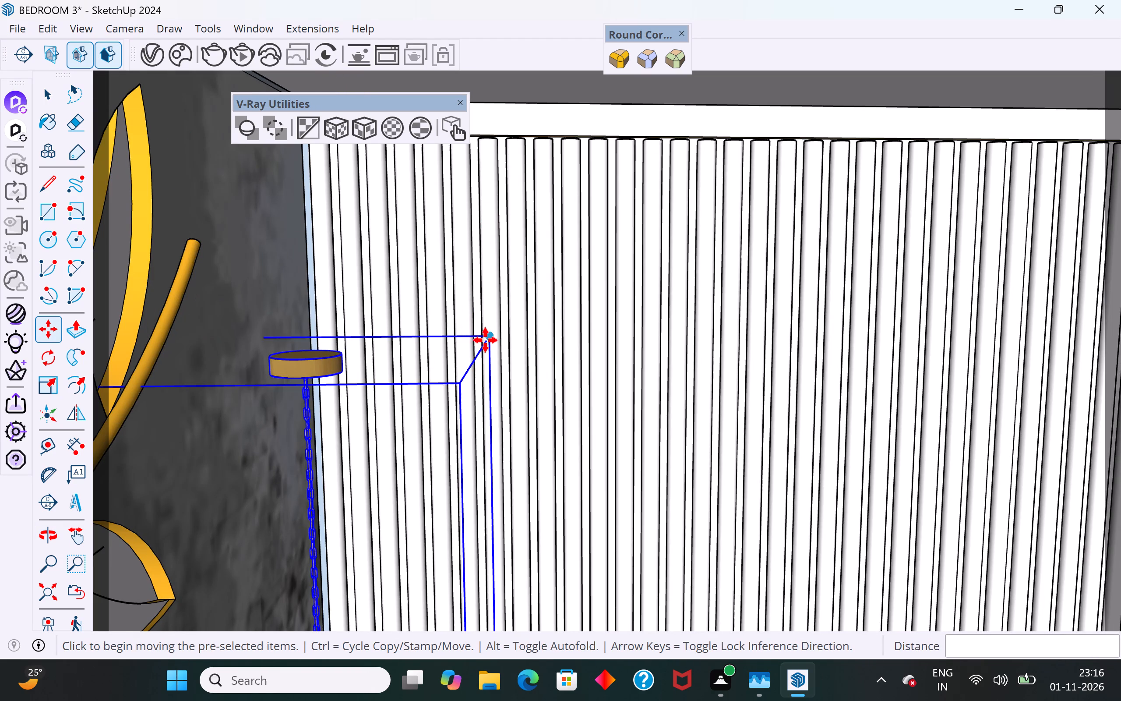
click(487, 337)
click(611, 334)
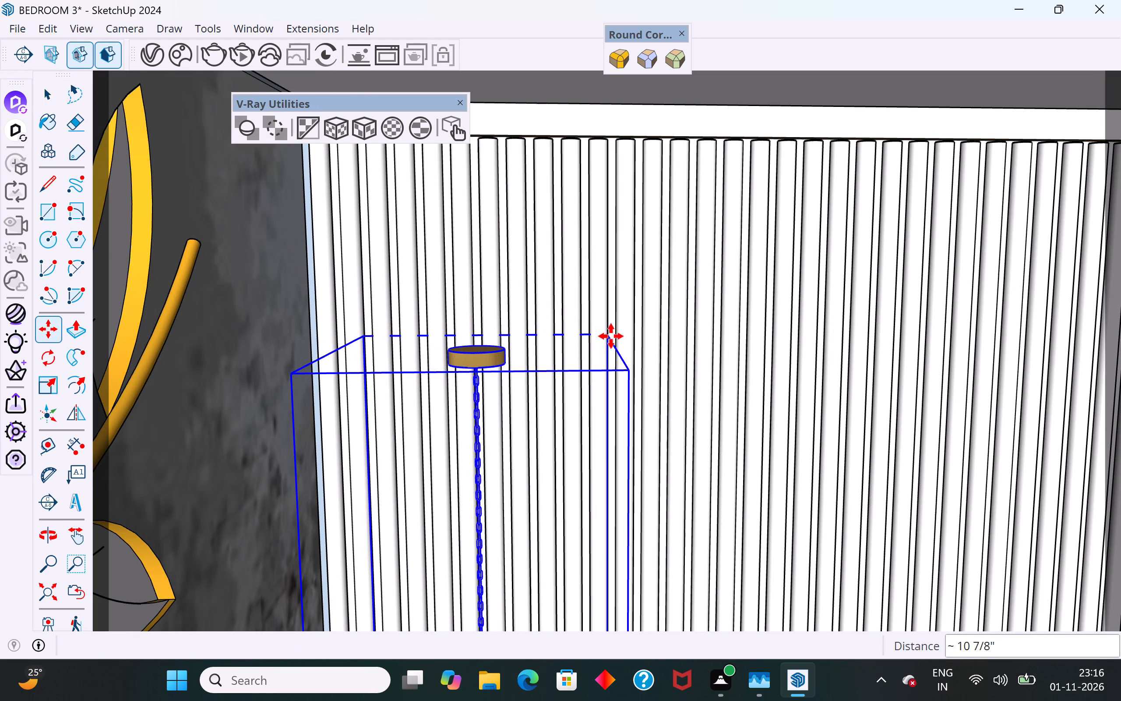
Pull the hanging light away from the slatted wall in two short moves, the second about 5 1/16" along the red axis.
middle_drag(605, 406, 292, 468)
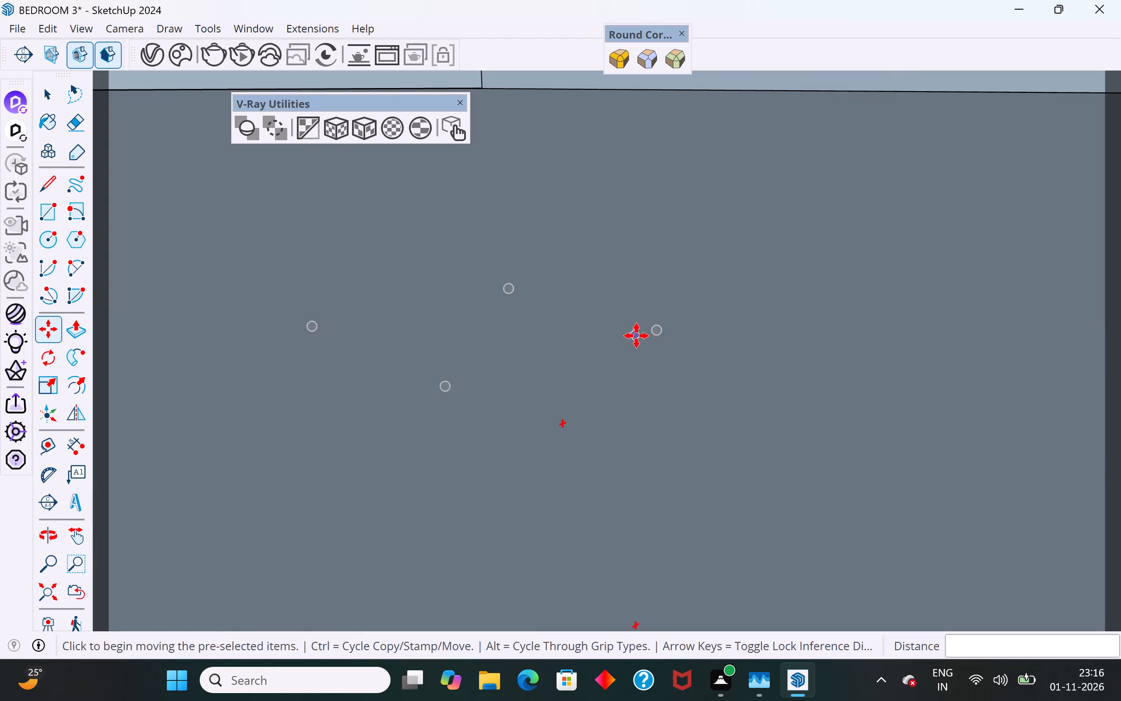
middle_drag(636, 336, 656, 260)
scroll(612, 394, down, 4)
scroll(740, 281, down, 3)
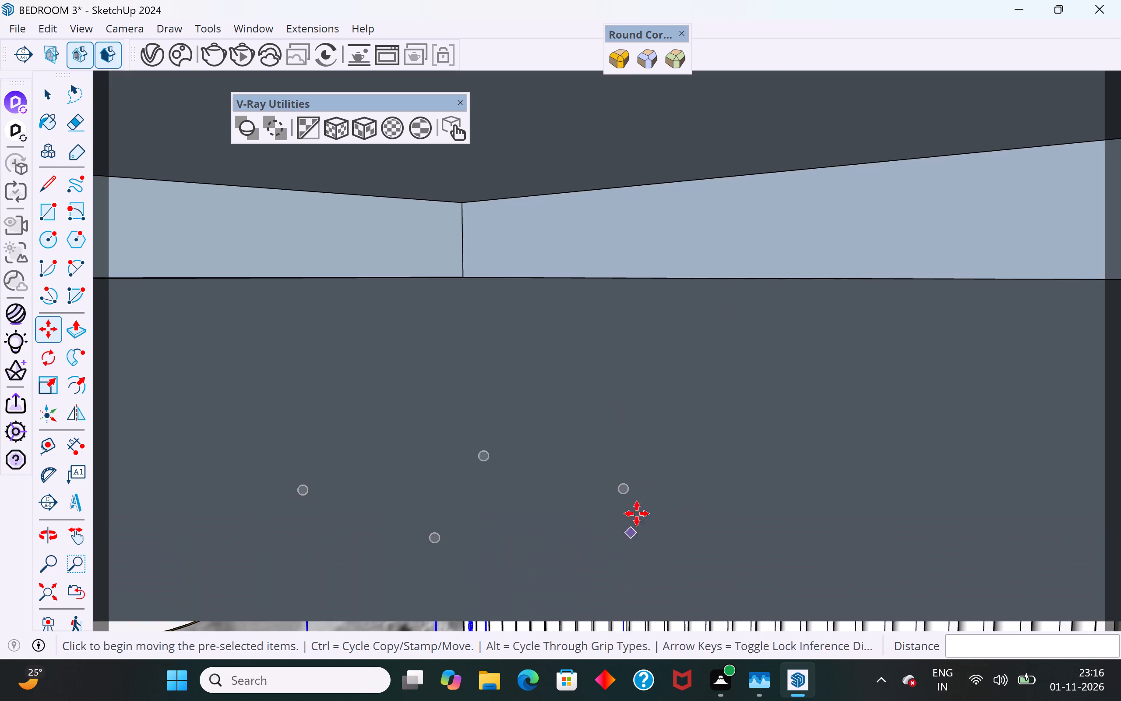
scroll(741, 145, down, 5)
scroll(613, 486, up, 4)
click(638, 454)
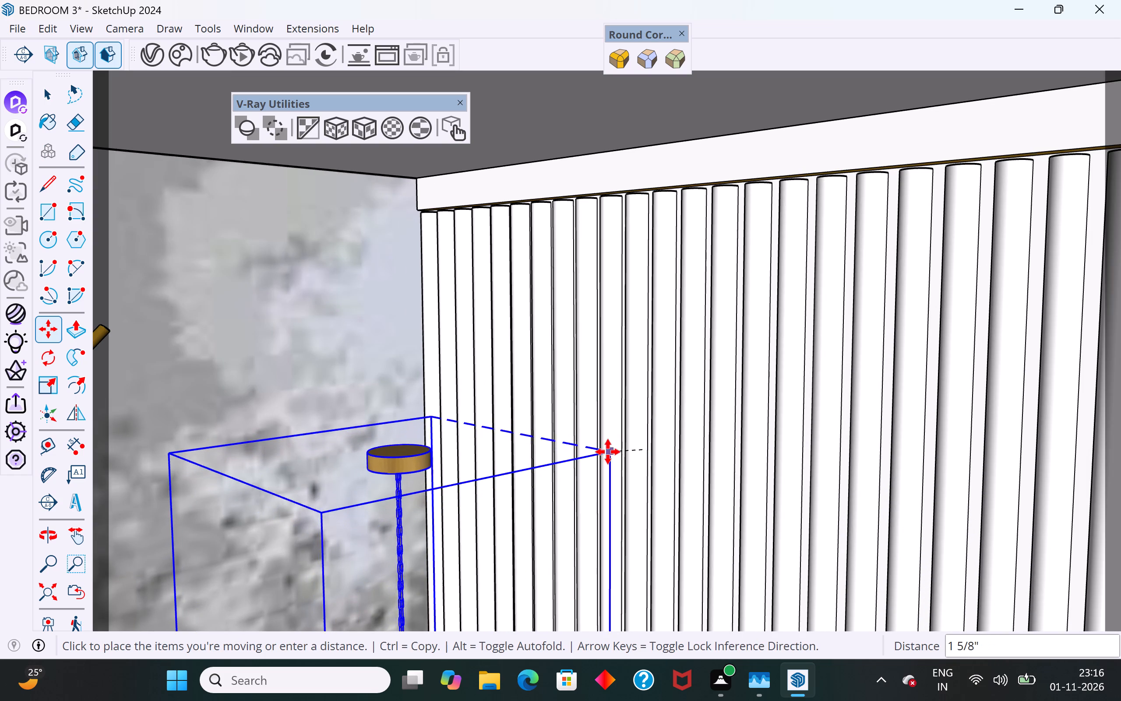
click(610, 449)
scroll(705, 419, down, 5)
scroll(766, 314, down, 5)
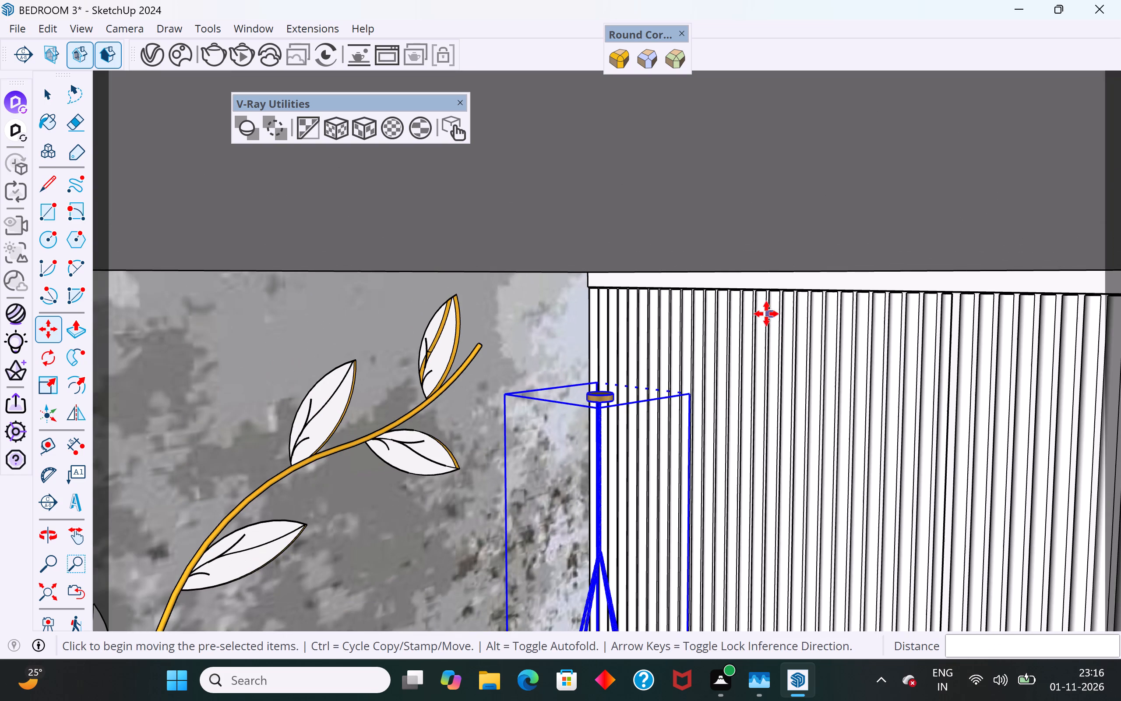
click(499, 400)
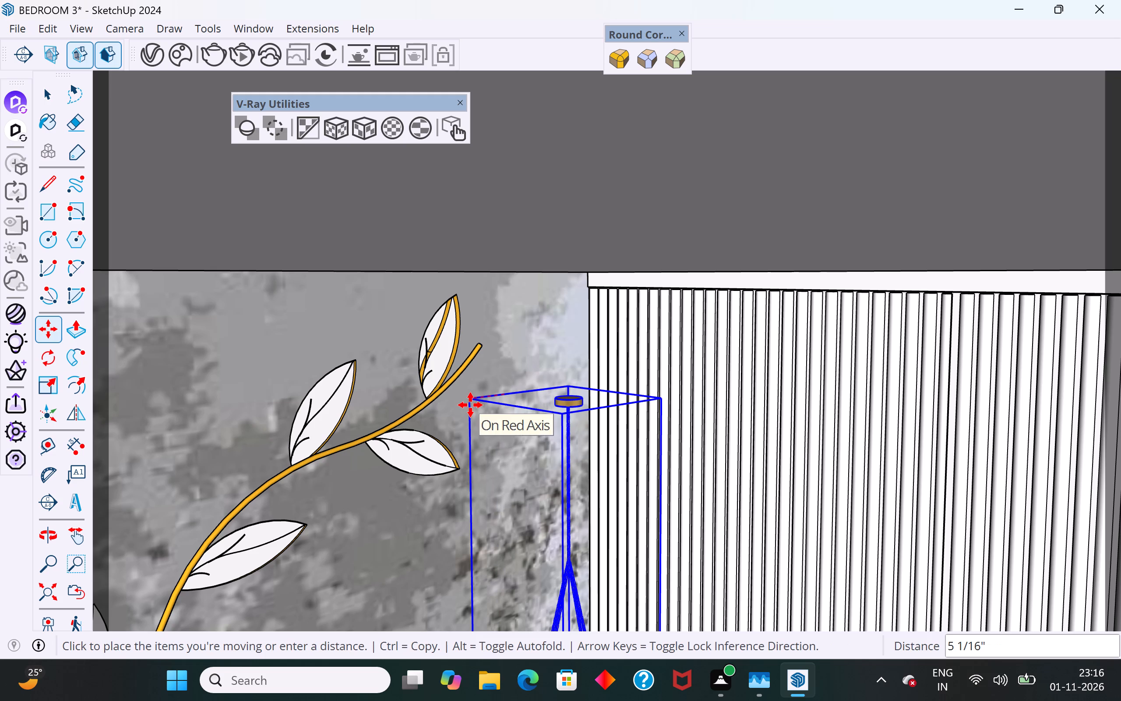
click(470, 405)
Raise the hanging light about 1' 2 3/16" to bring its canopy up to the ceiling.
middle_drag(534, 450, 661, 375)
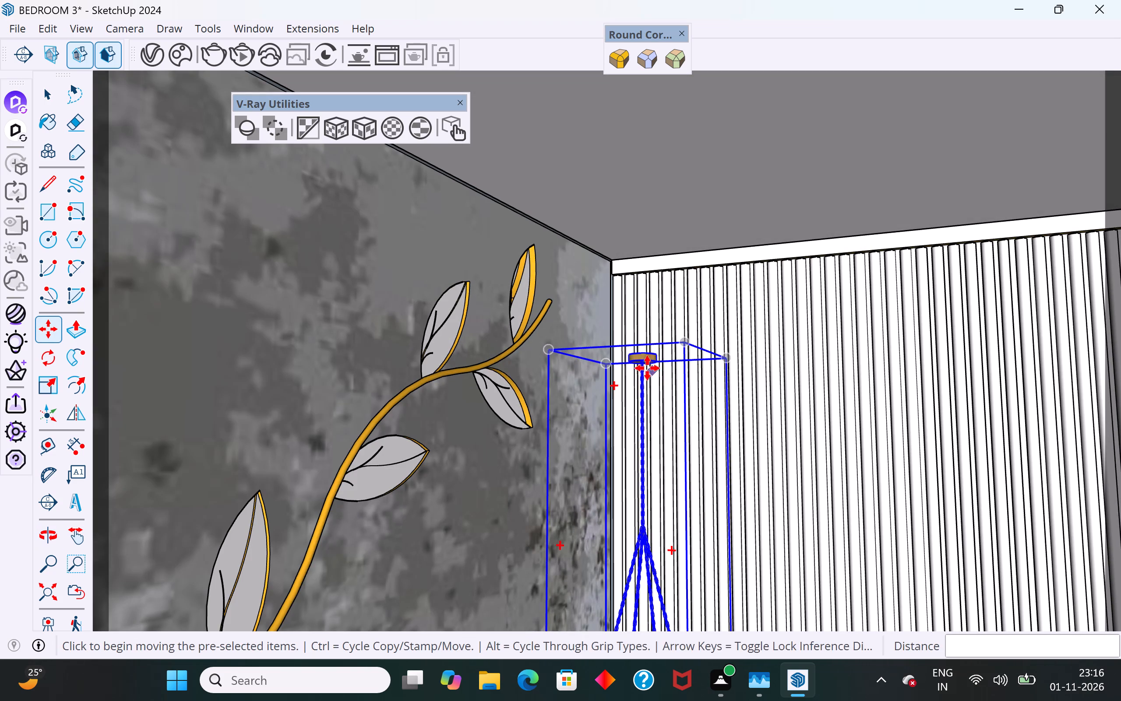
click(607, 374)
click(614, 250)
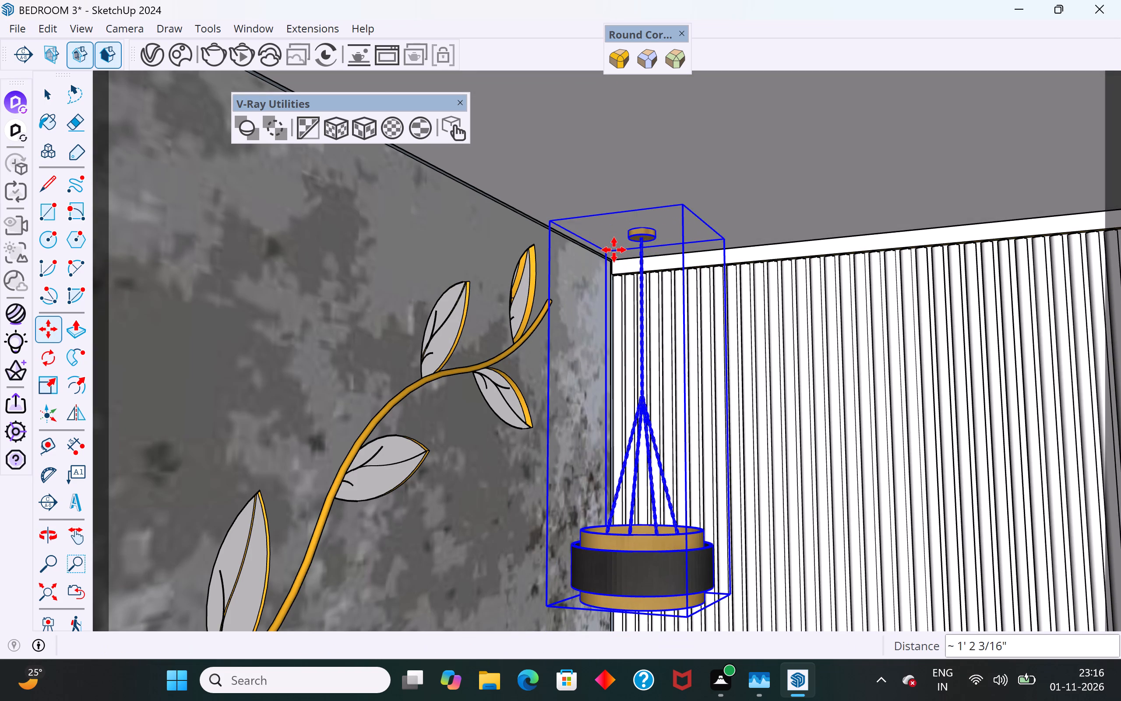
Copy the hanging light 8' 4 15/16" along the green axis to the opposite end of the slatted wall.
scroll(603, 323, down, 12)
middle_drag(616, 327, 694, 364)
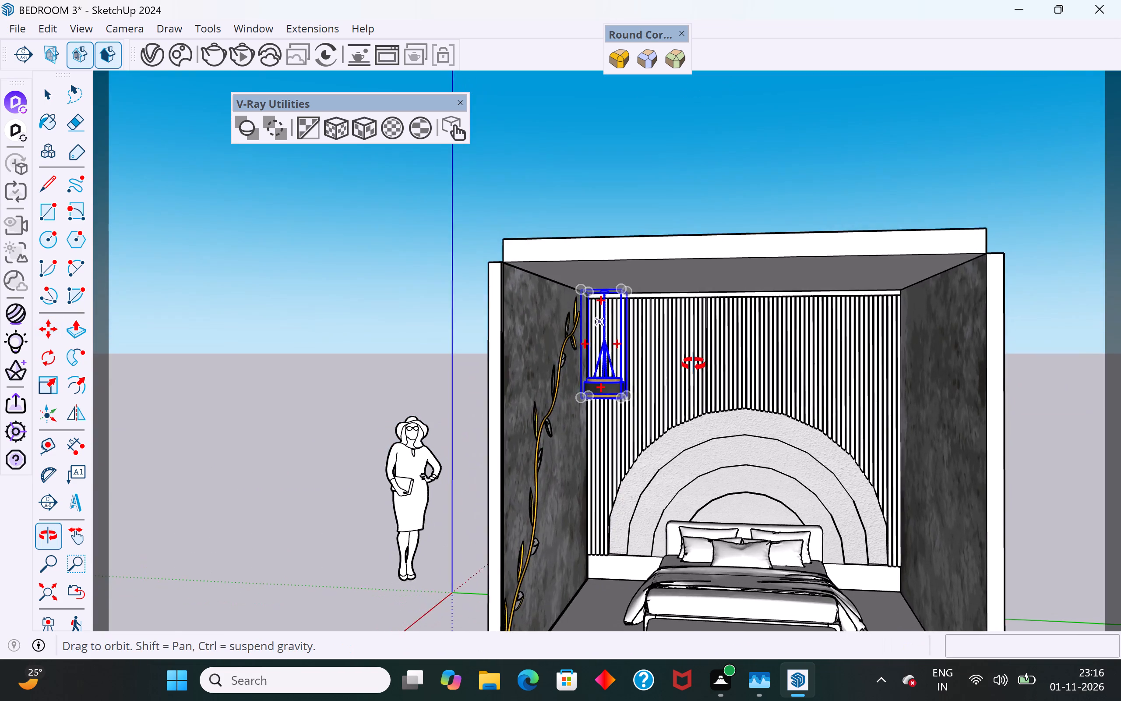
middle_drag(694, 364, 717, 358)
key(m)
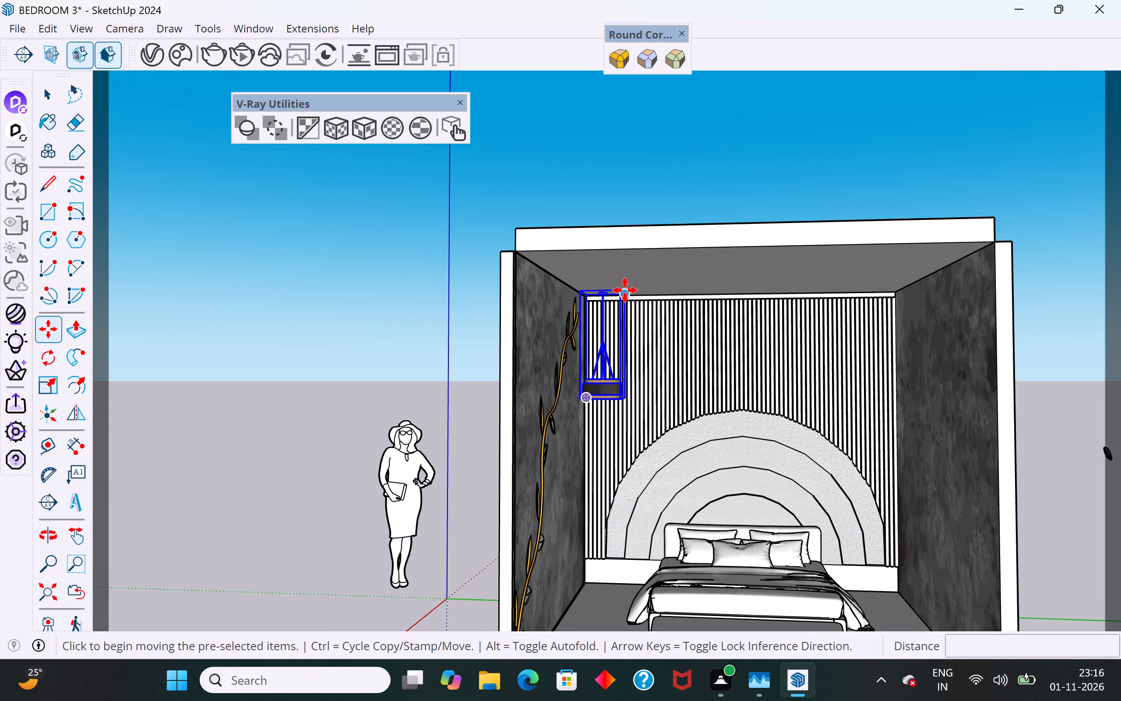
scroll(618, 293, up, 7)
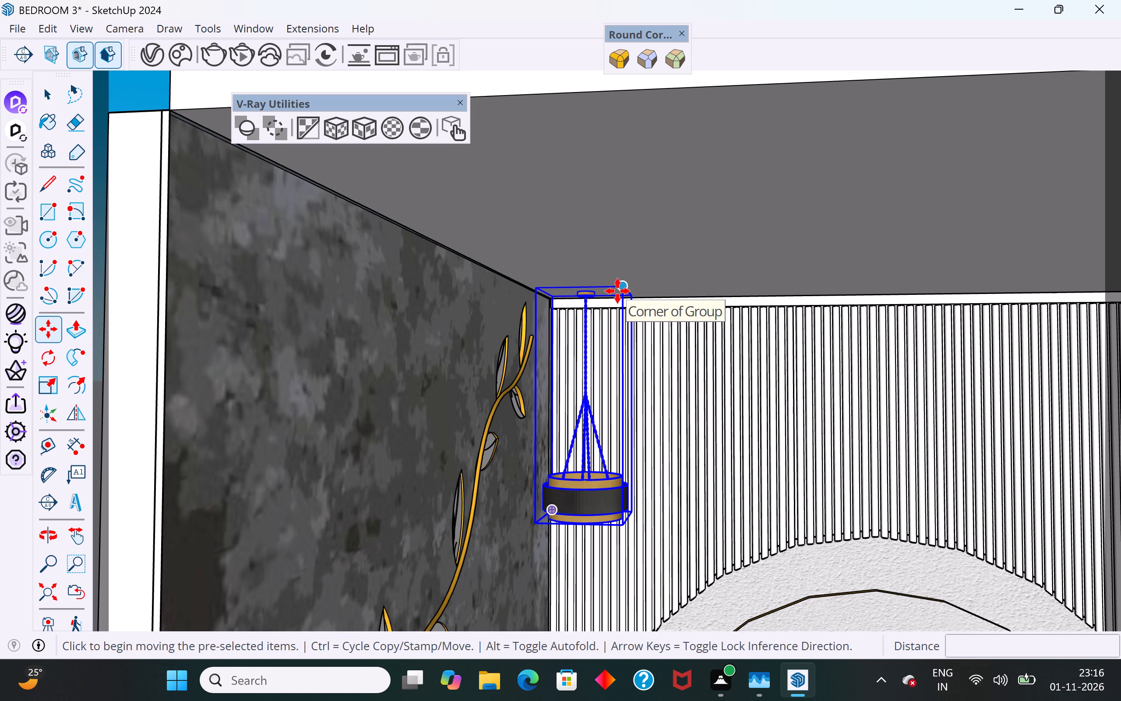
ctrl+click(617, 291)
scroll(617, 291, down, 4)
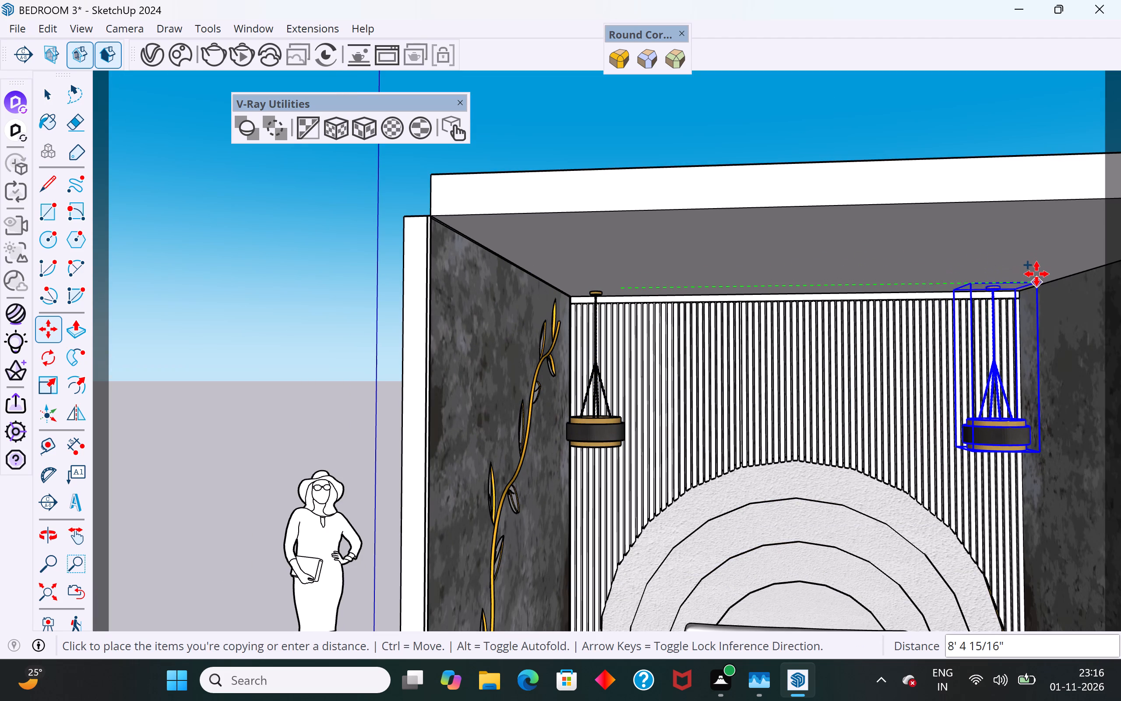
click(1036, 274)
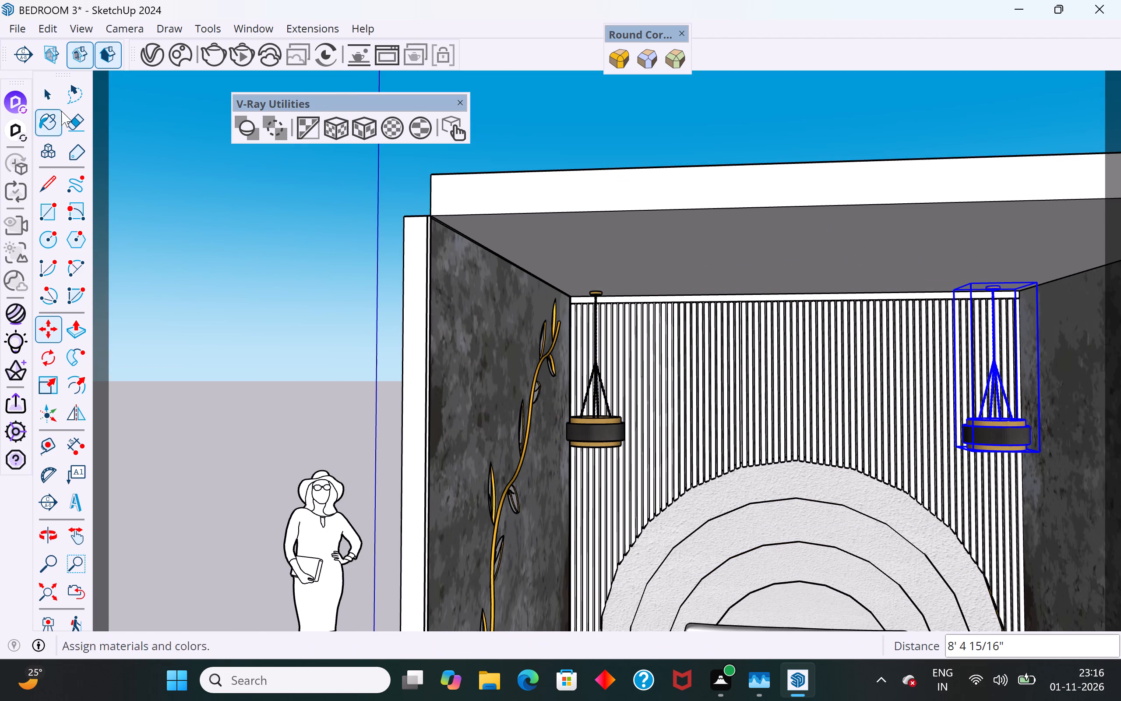
click(45, 97)
click(286, 255)
Open the slatted wall group for editing and select the end slat beside the copied pendant.
scroll(313, 236, down, 5)
middle_drag(441, 331, 551, 353)
scroll(523, 309, up, 5)
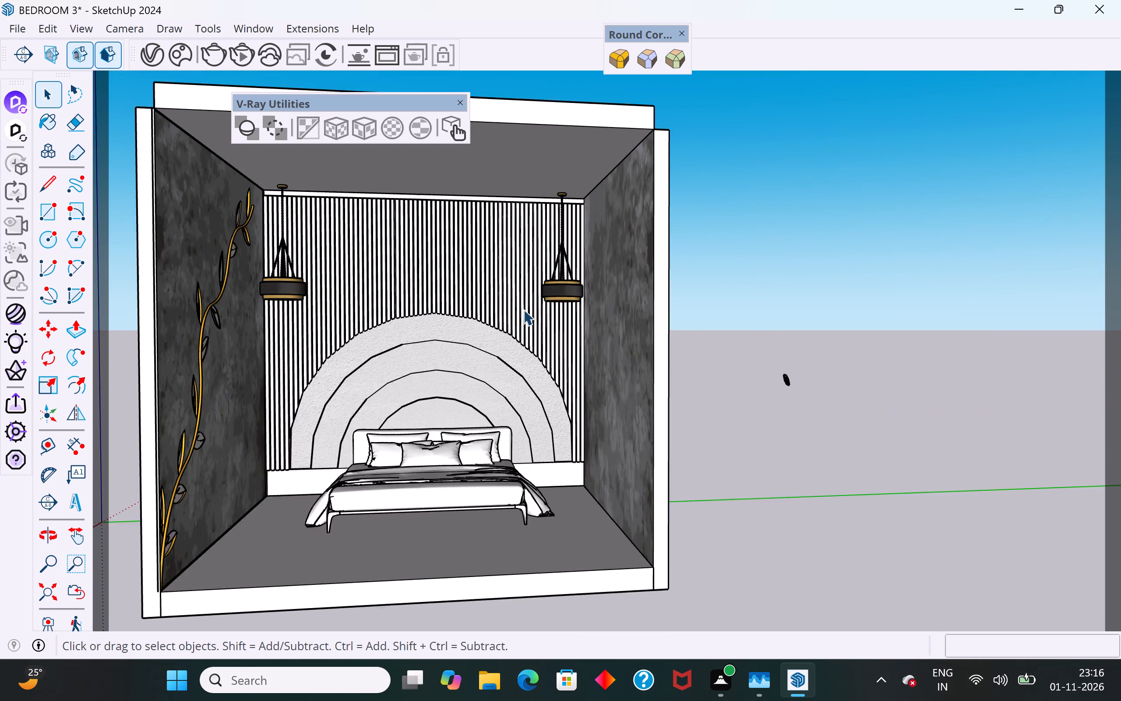
scroll(523, 309, up, 4)
scroll(588, 417, up, 13)
double_click(652, 432)
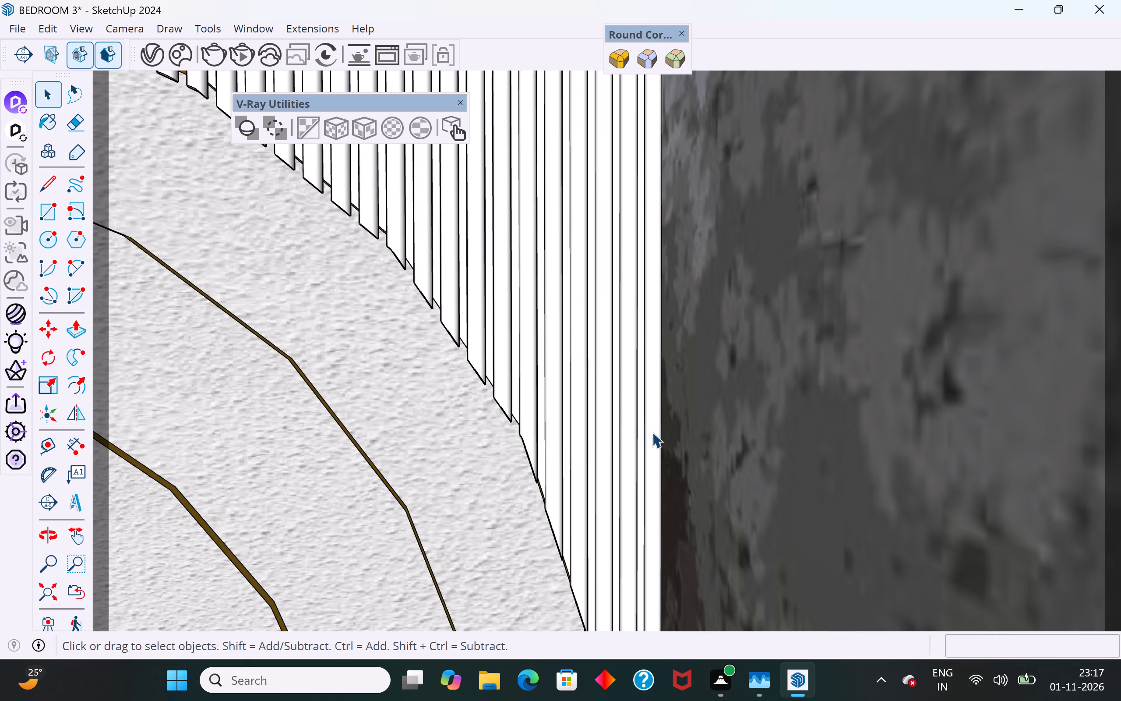
click(652, 432)
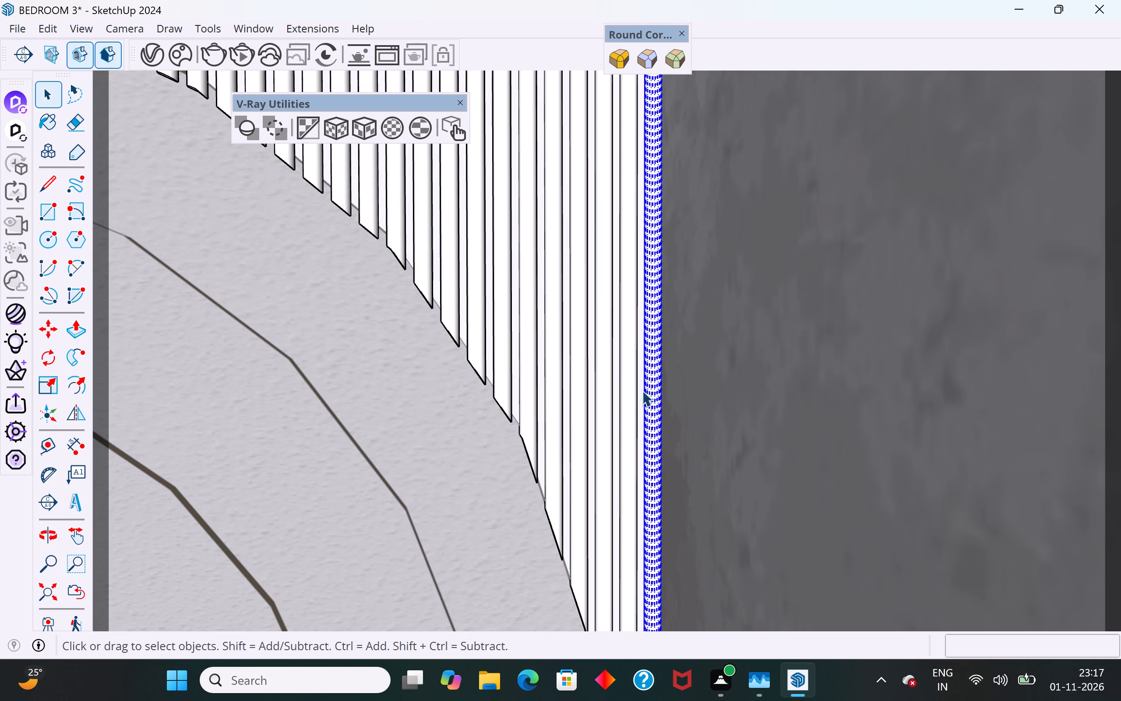
scroll(642, 390, down, 17)
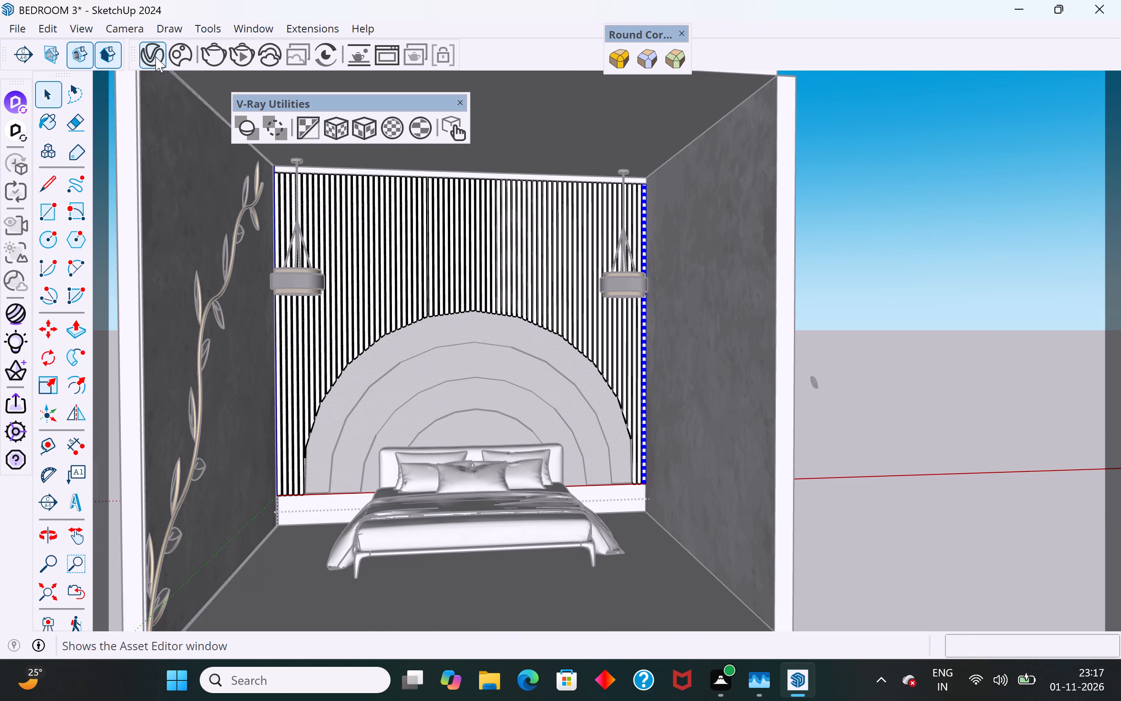
Show the Default Tray with its Materials section expanded.
click(155, 57)
click(891, 168)
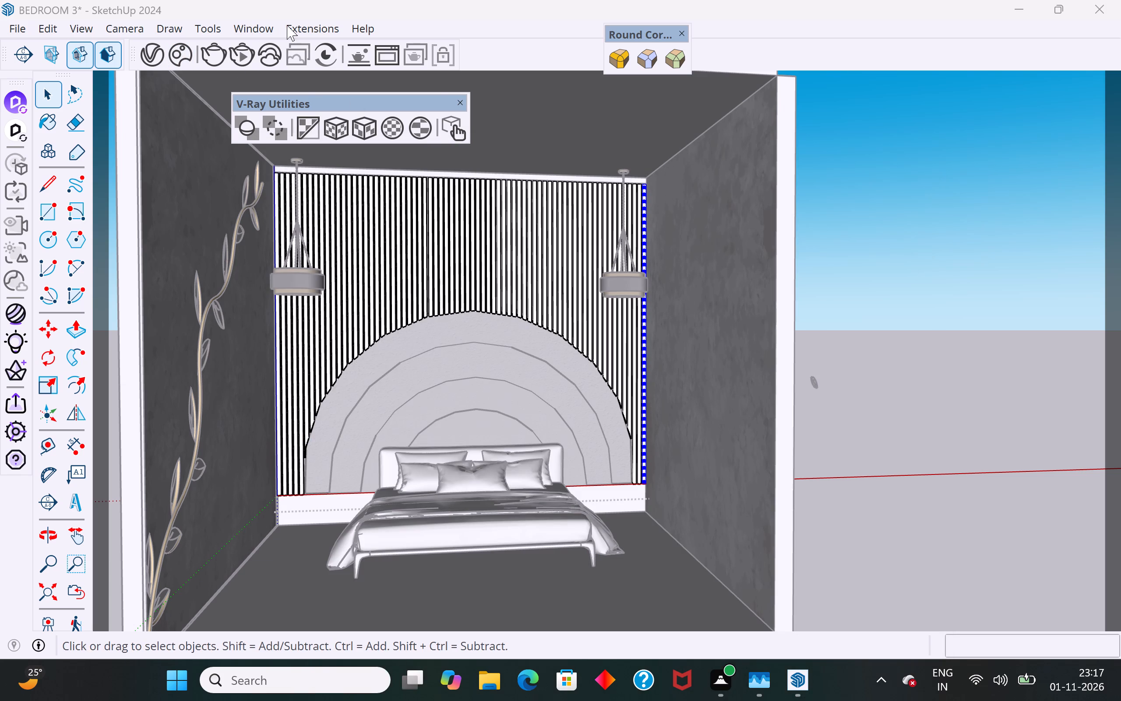
click(326, 31)
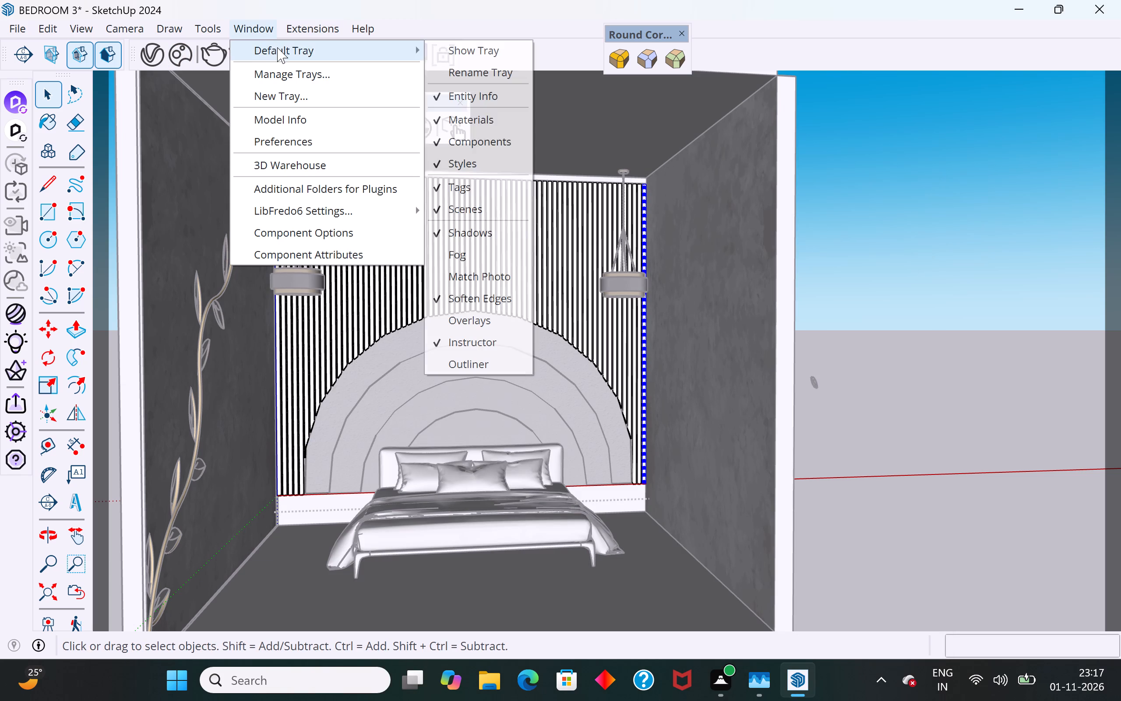
click(277, 47)
click(492, 48)
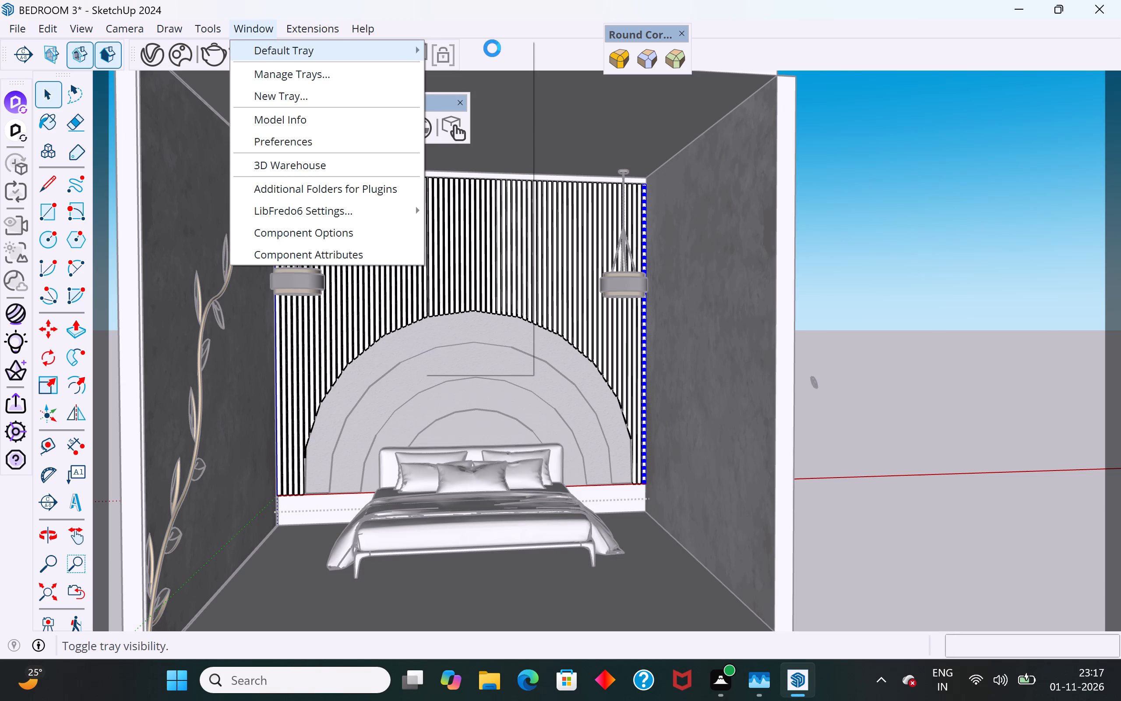
scroll(639, 296, up, 3)
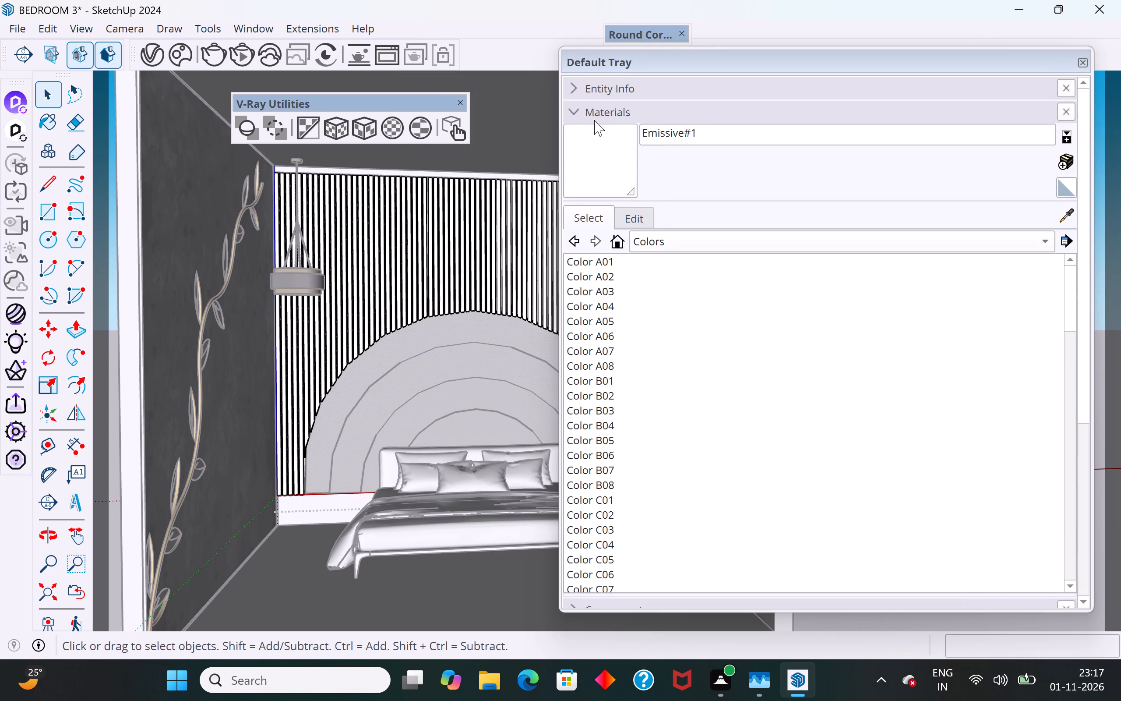
click(580, 111)
click(576, 110)
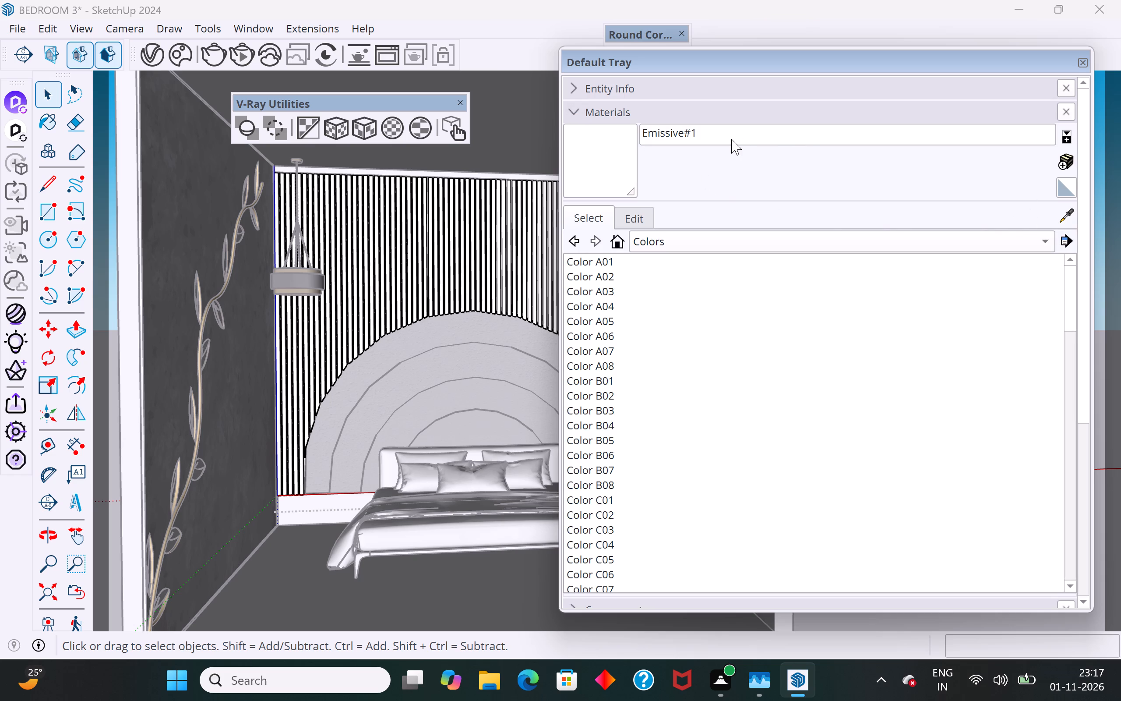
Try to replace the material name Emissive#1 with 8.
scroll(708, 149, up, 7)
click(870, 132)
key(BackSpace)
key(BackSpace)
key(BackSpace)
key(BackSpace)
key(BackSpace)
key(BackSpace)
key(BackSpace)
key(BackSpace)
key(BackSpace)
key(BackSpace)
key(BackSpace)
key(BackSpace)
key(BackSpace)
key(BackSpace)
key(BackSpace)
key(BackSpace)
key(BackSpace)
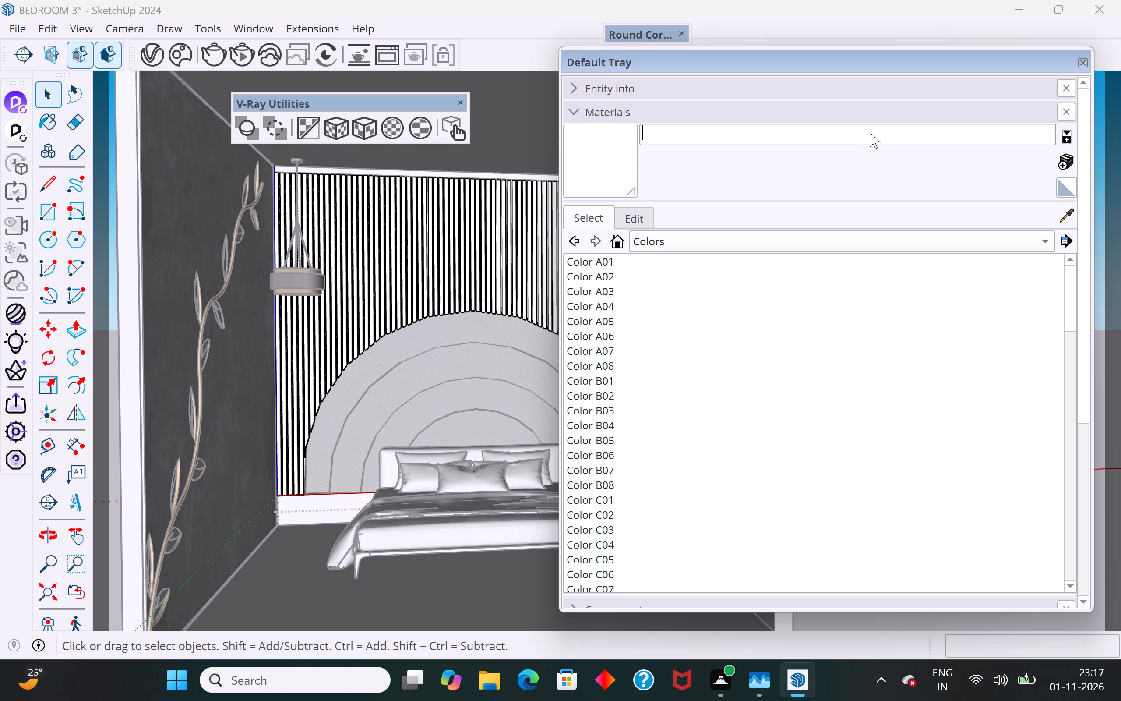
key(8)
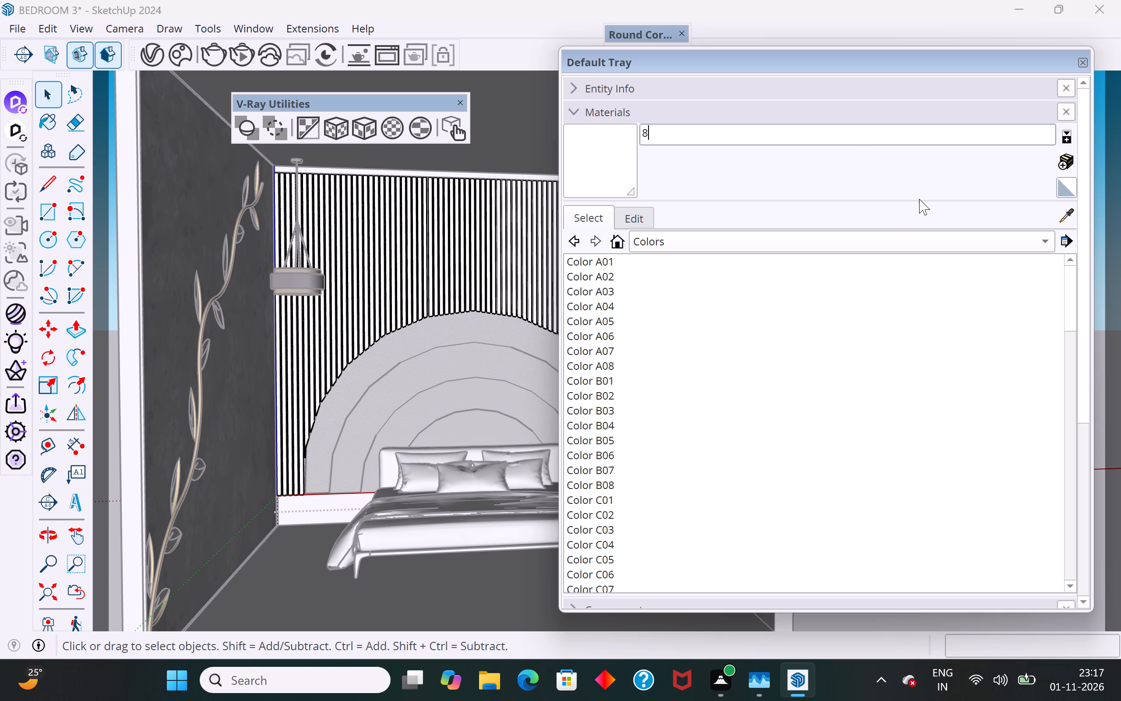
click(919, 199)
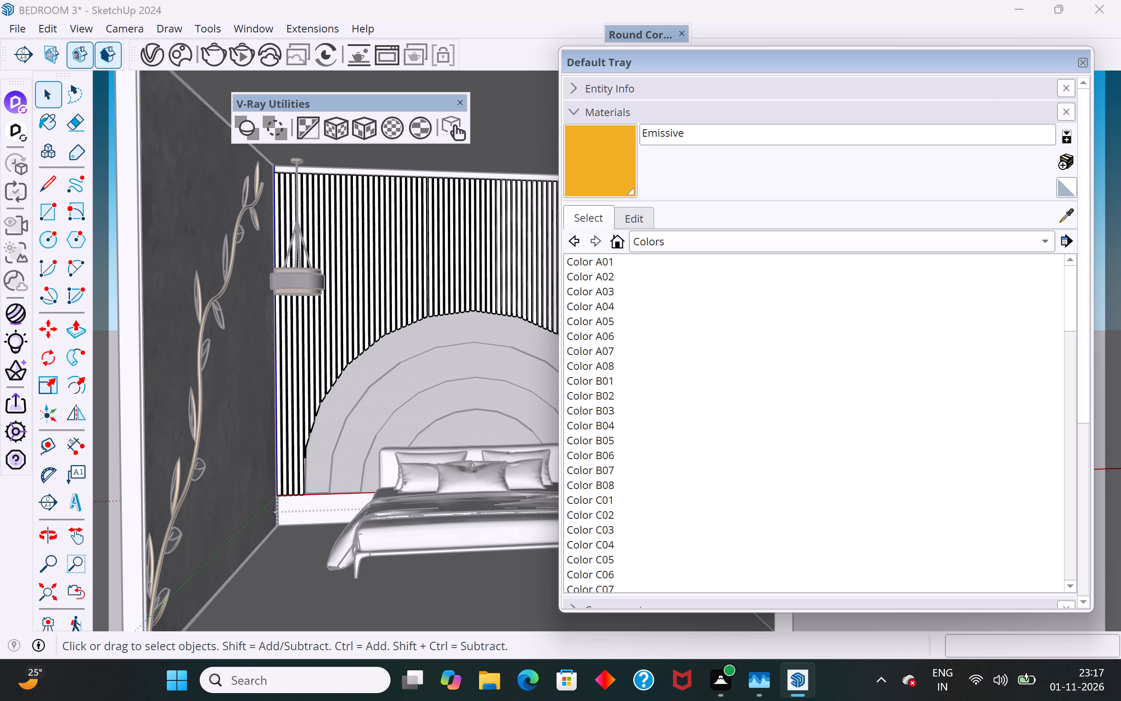
Paint the end slat and its four neighbours beside the copied pendant with the Emissive material.
scroll(381, 217, down, 9)
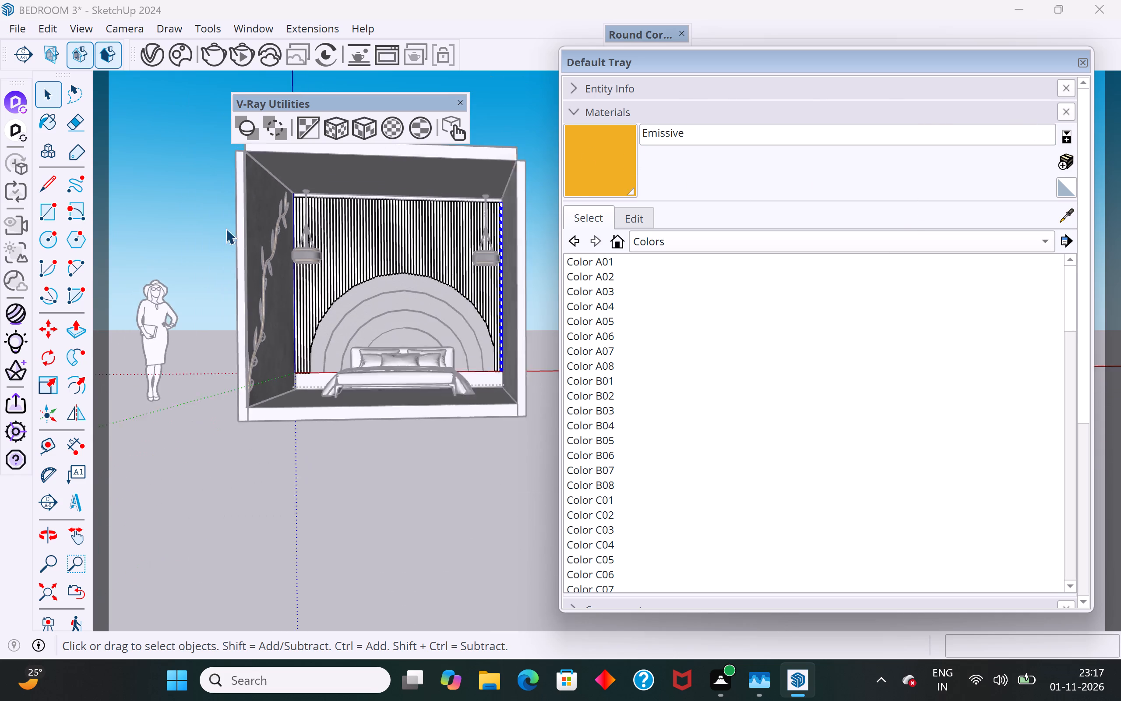
scroll(406, 225, up, 18)
scroll(524, 213, up, 2)
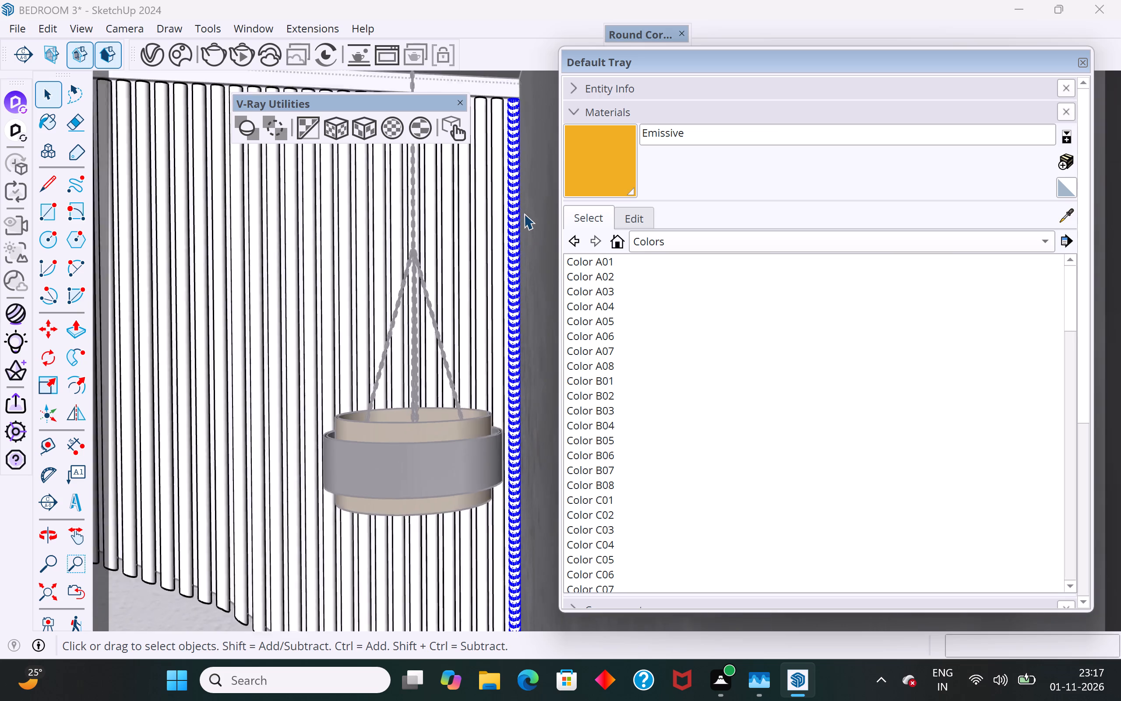
scroll(524, 213, up, 1)
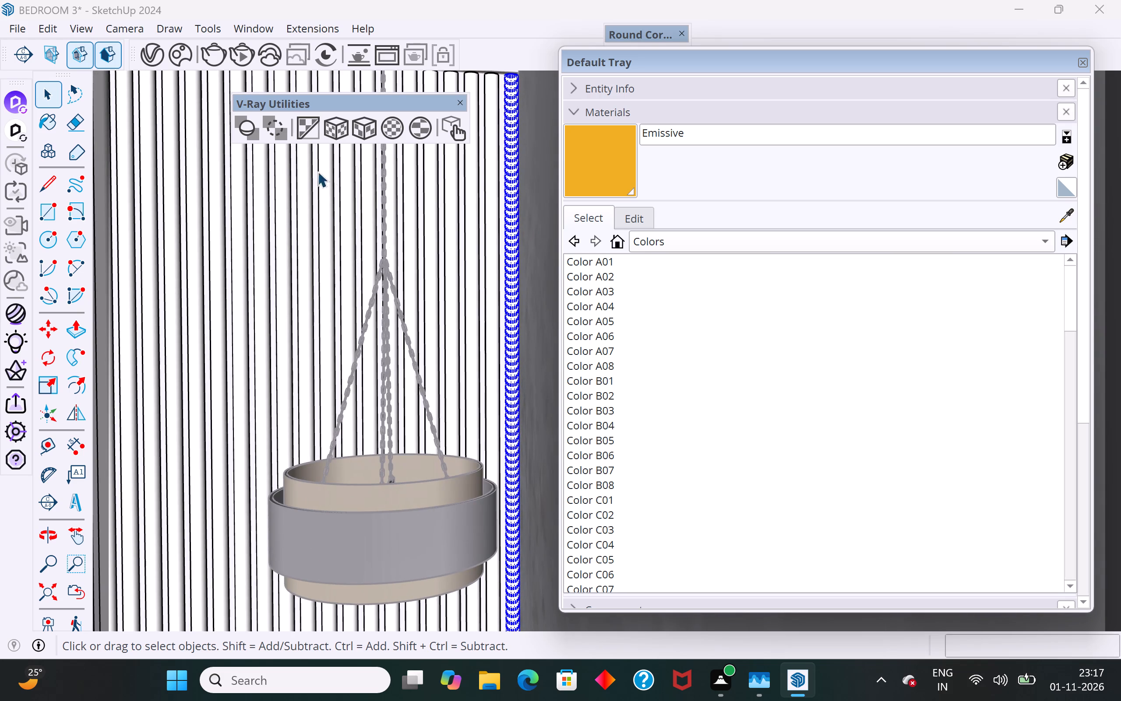
scroll(419, 422, down, 3)
scroll(455, 386, down, 11)
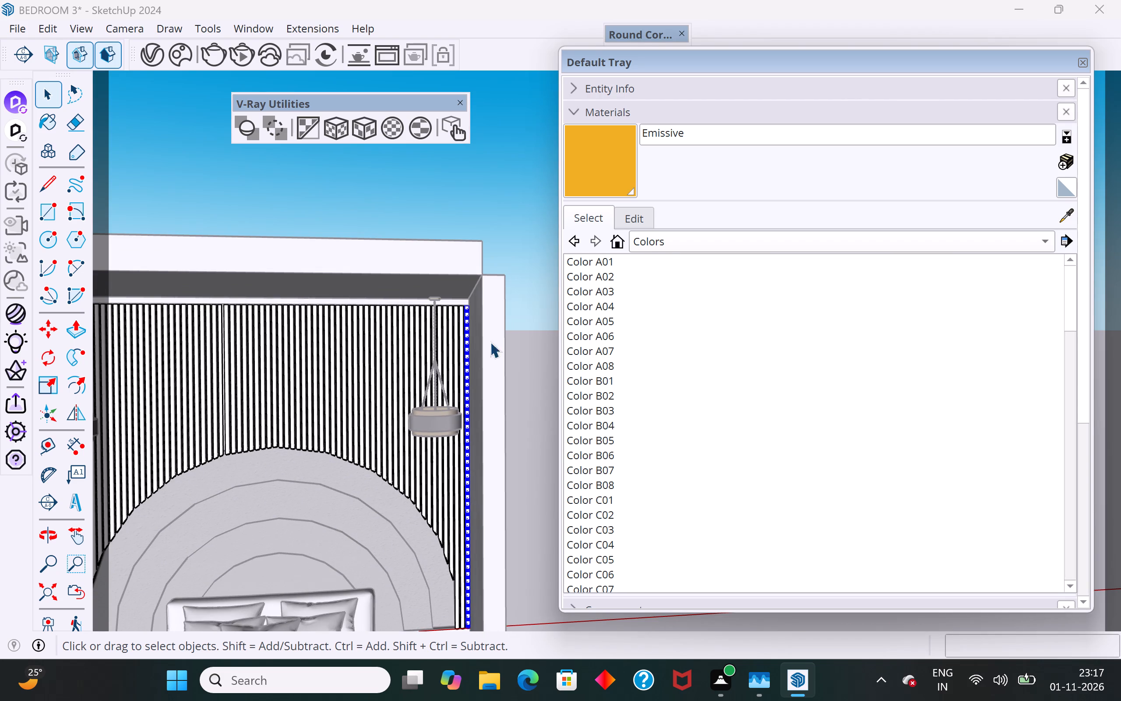
click(44, 123)
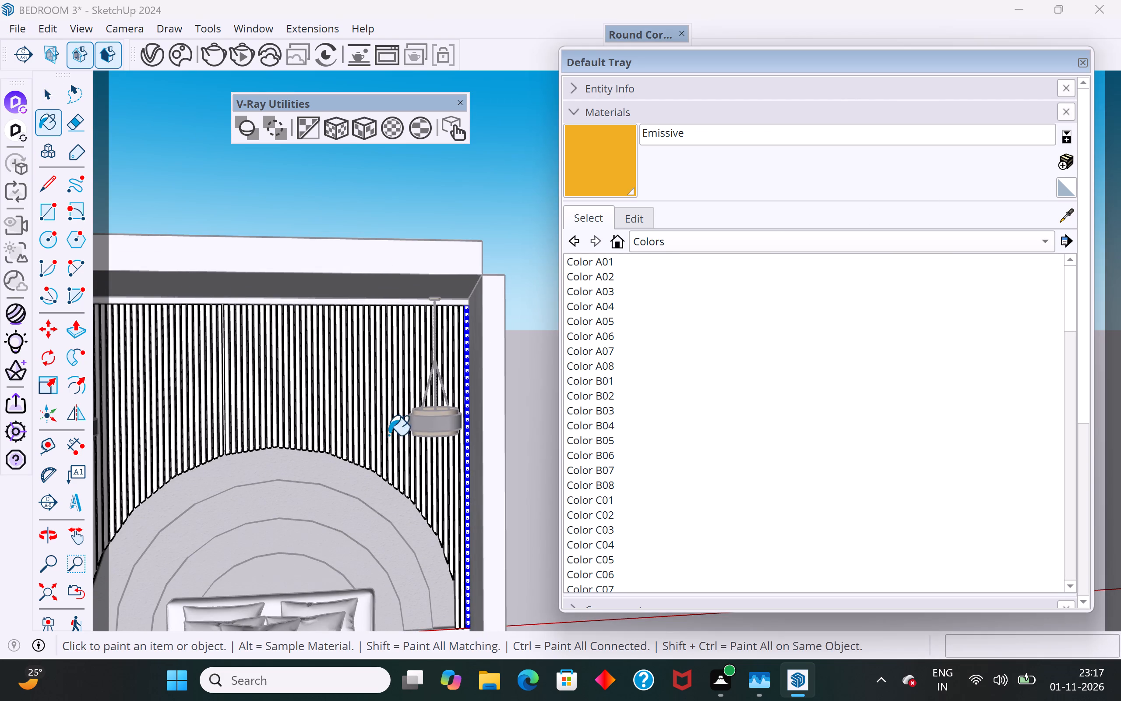
scroll(388, 435, up, 6)
scroll(297, 413, down, 6)
scroll(444, 436, up, 6)
middle_drag(336, 467, 582, 467)
scroll(453, 506, up, 10)
click(414, 504)
click(398, 500)
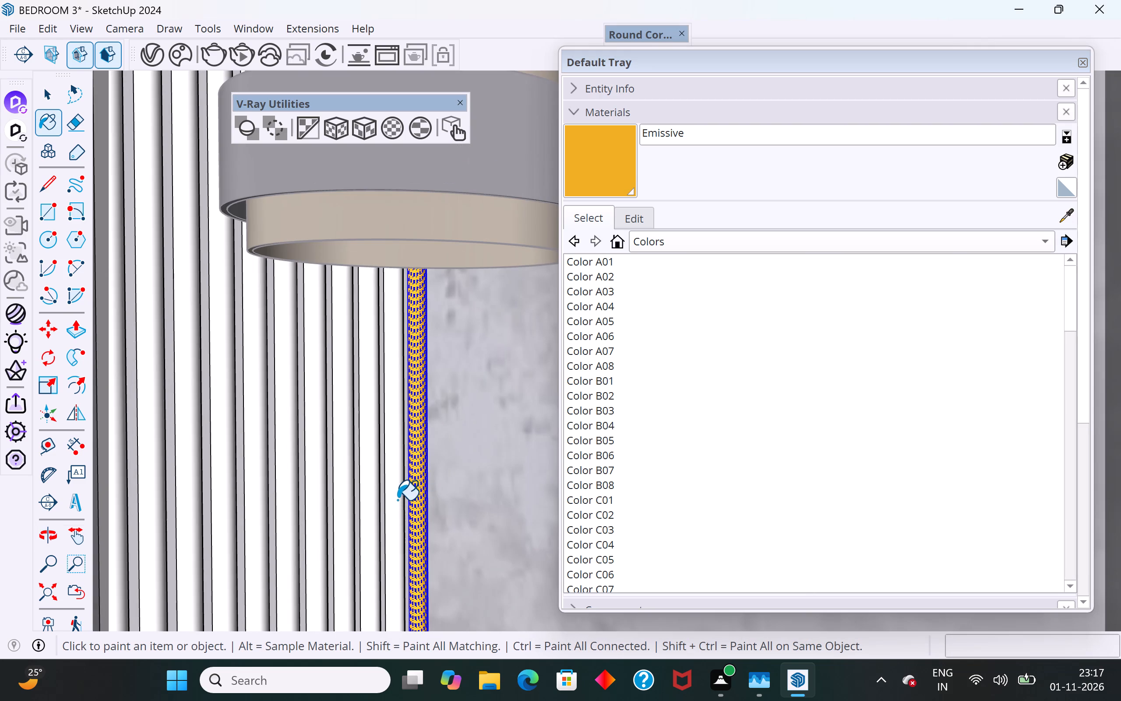
click(360, 490)
click(343, 480)
scroll(486, 382, down, 4)
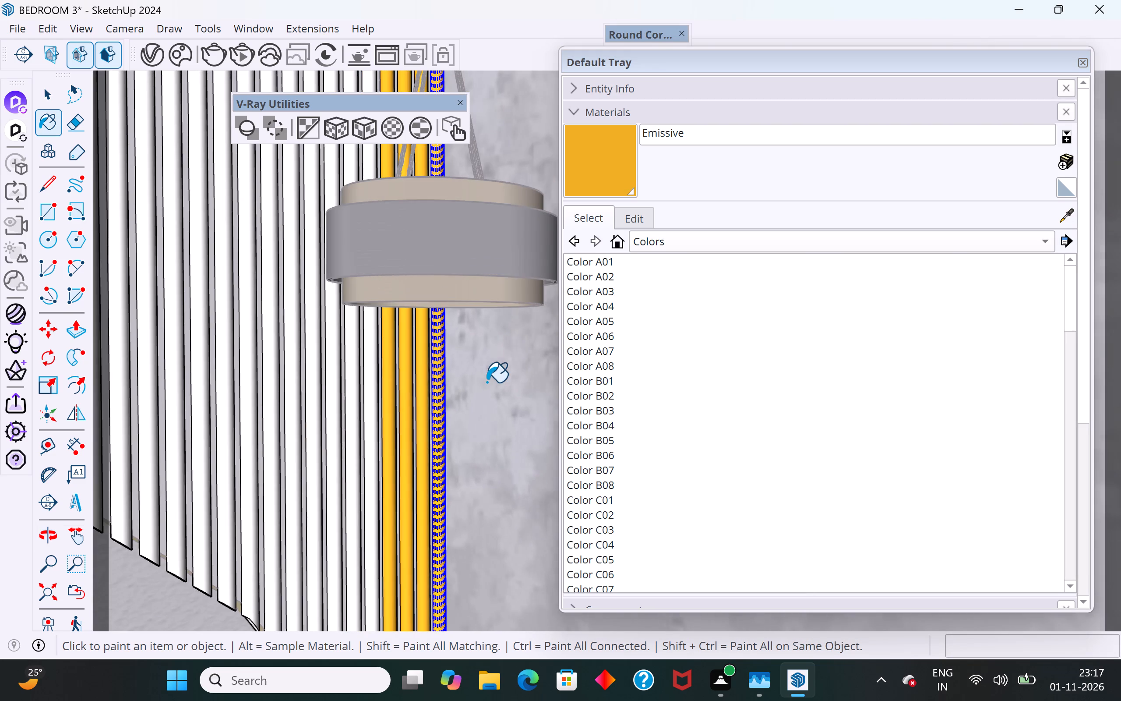
scroll(374, 456, up, 4)
click(367, 443)
Paint the next four slats toward the middle of the wall with the Emissive material.
scroll(524, 322, down, 6)
middle_drag(328, 393, 424, 439)
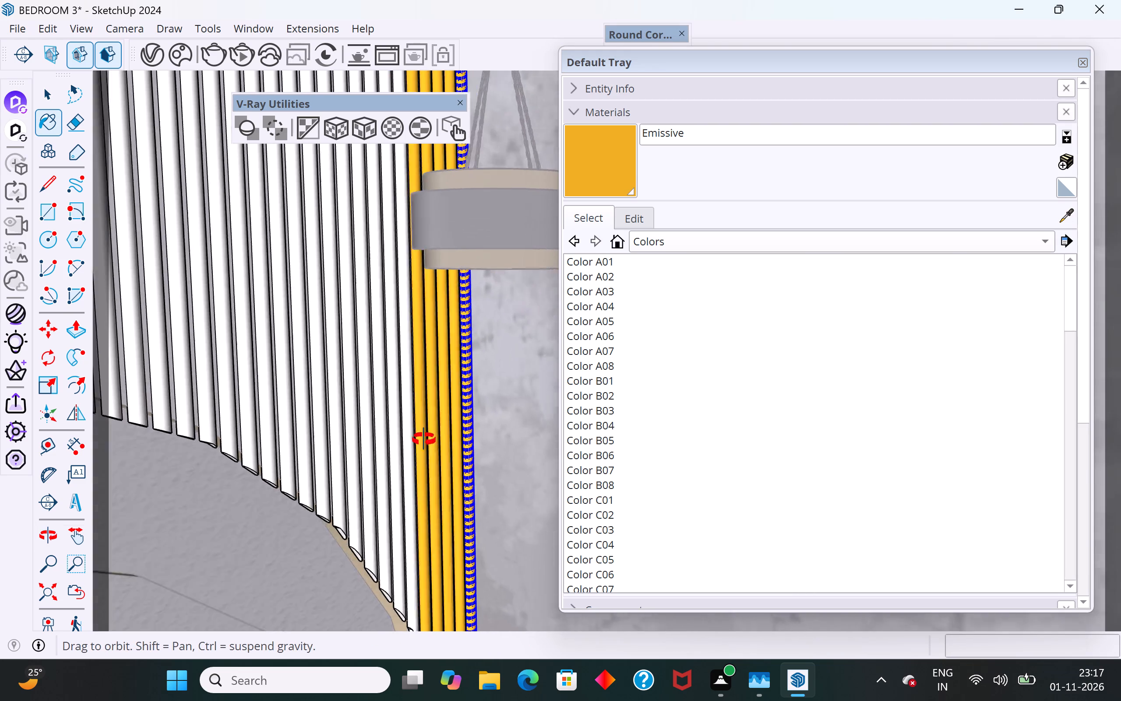
middle_drag(424, 439, 498, 449)
scroll(379, 458, up, 8)
click(390, 440)
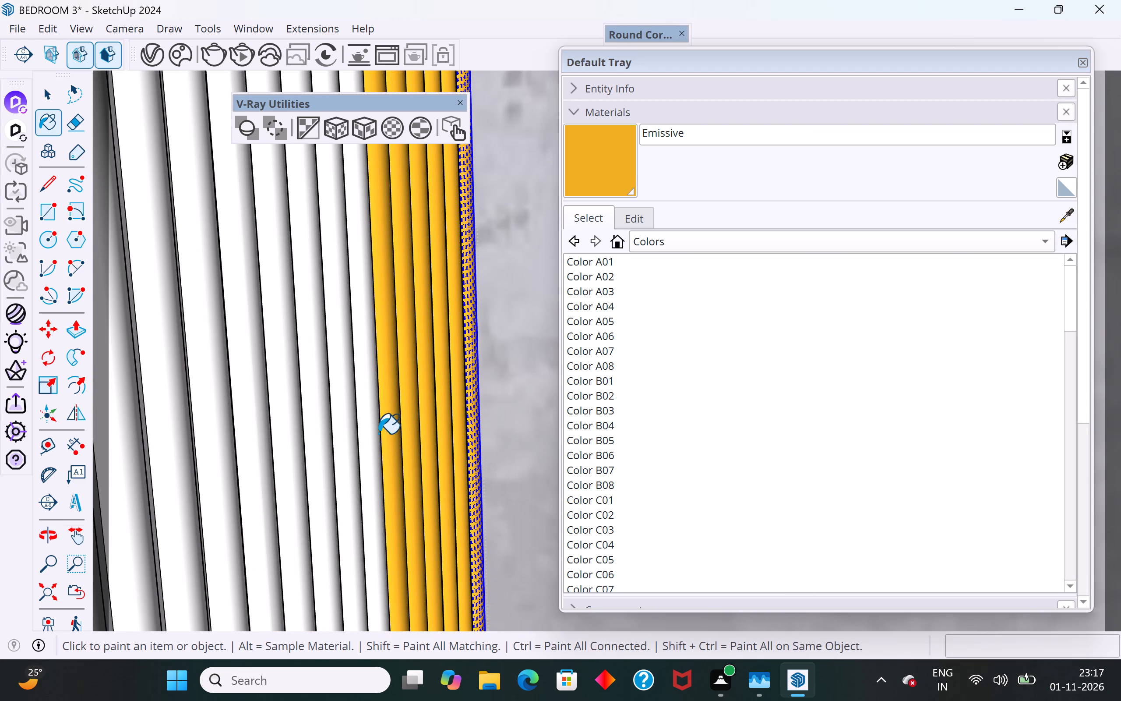
click(369, 427)
click(345, 410)
click(318, 388)
Paint four more slats above the arch's outer edge with the Emissive material, including the one skipped between painted slats.
scroll(395, 314, down, 7)
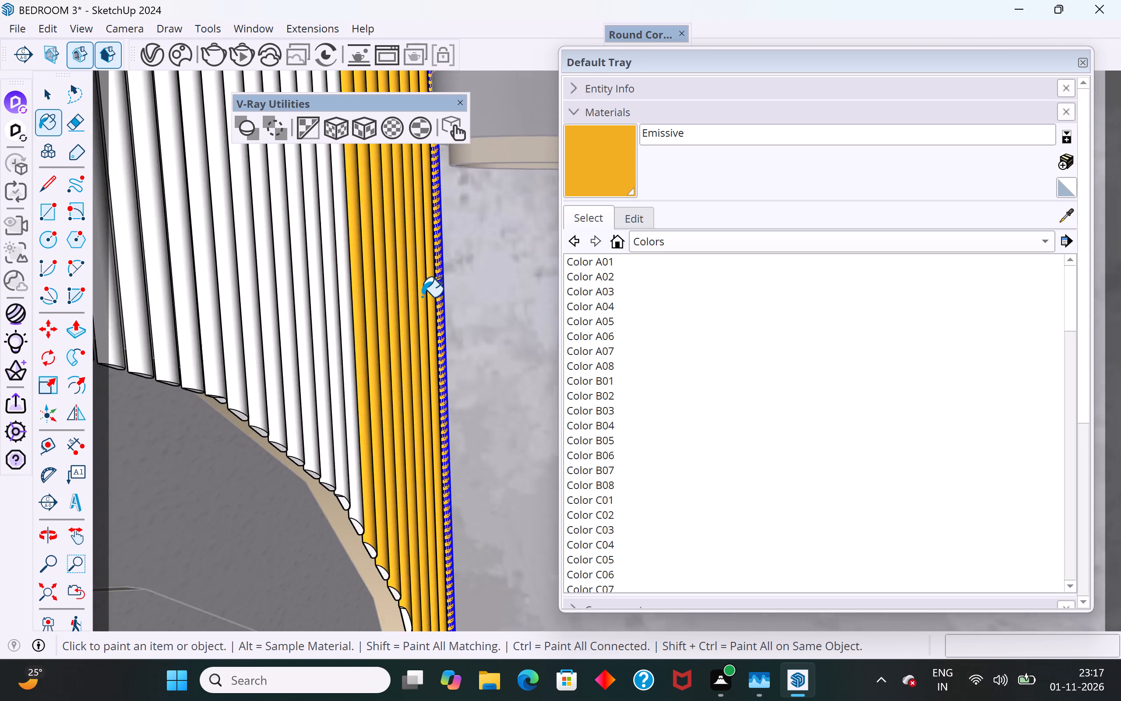
scroll(422, 297, down, 4)
middle_drag(352, 346, 429, 411)
scroll(349, 383, up, 4)
click(349, 365)
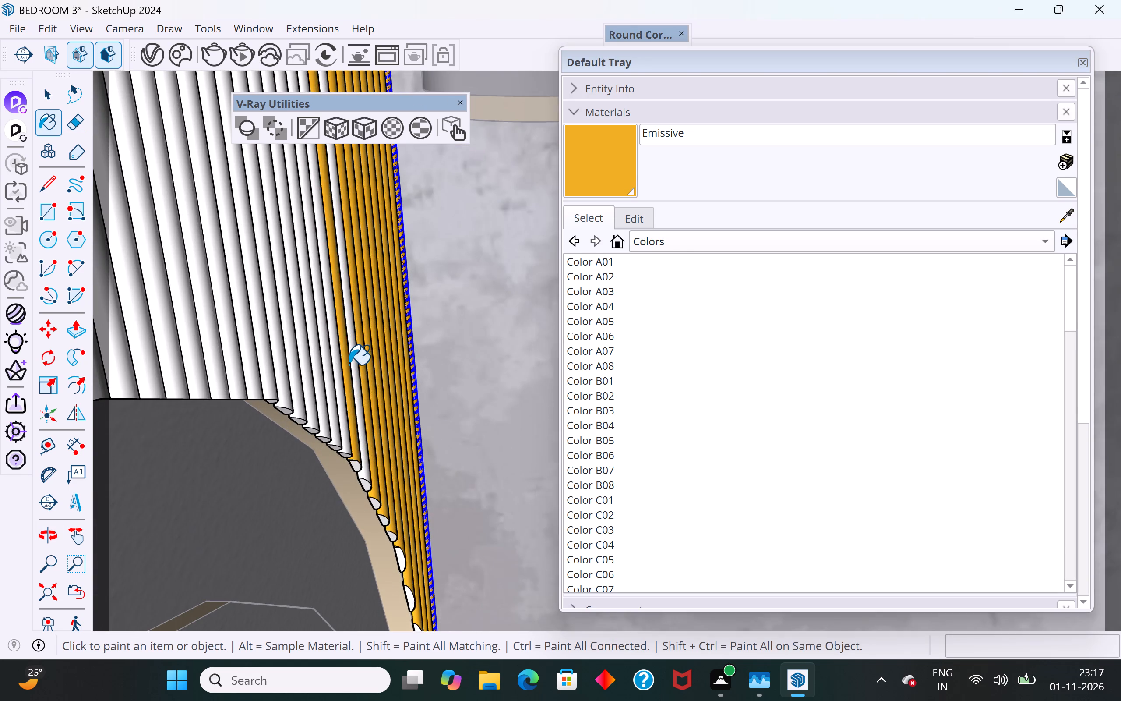
scroll(349, 365, up, 10)
click(355, 355)
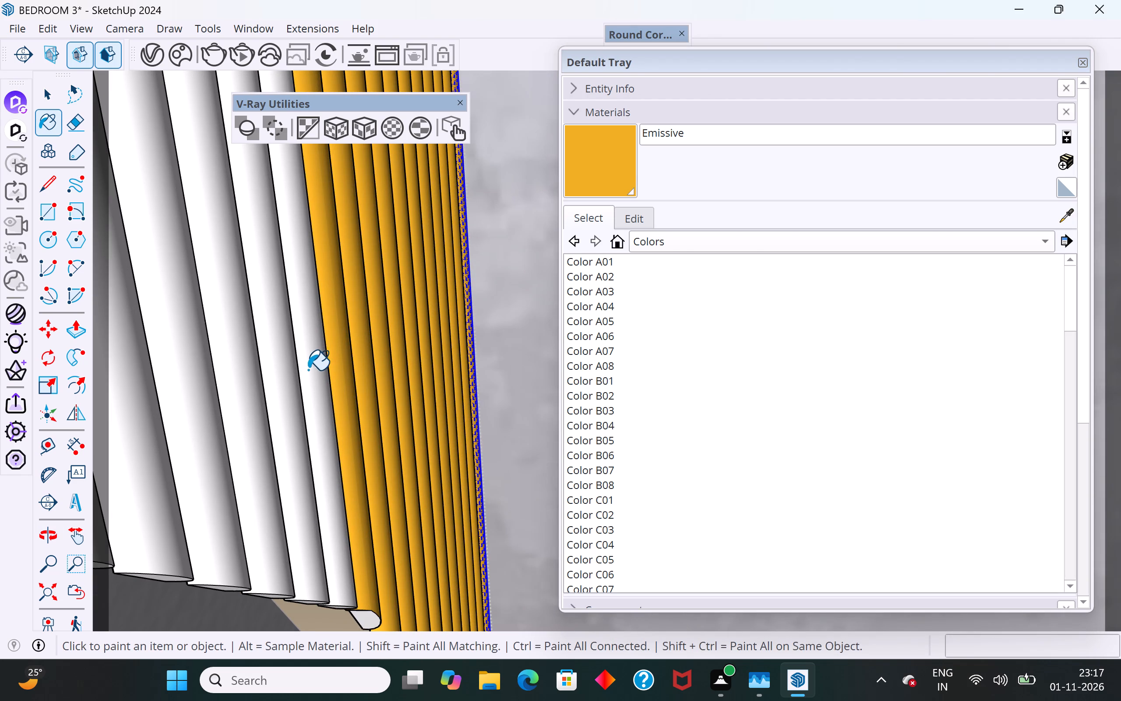
click(315, 365)
click(282, 373)
Exit the slatted wall group and return to the interior facing the bed and slatted wall.
scroll(371, 284, down, 13)
middle_drag(429, 390, 358, 437)
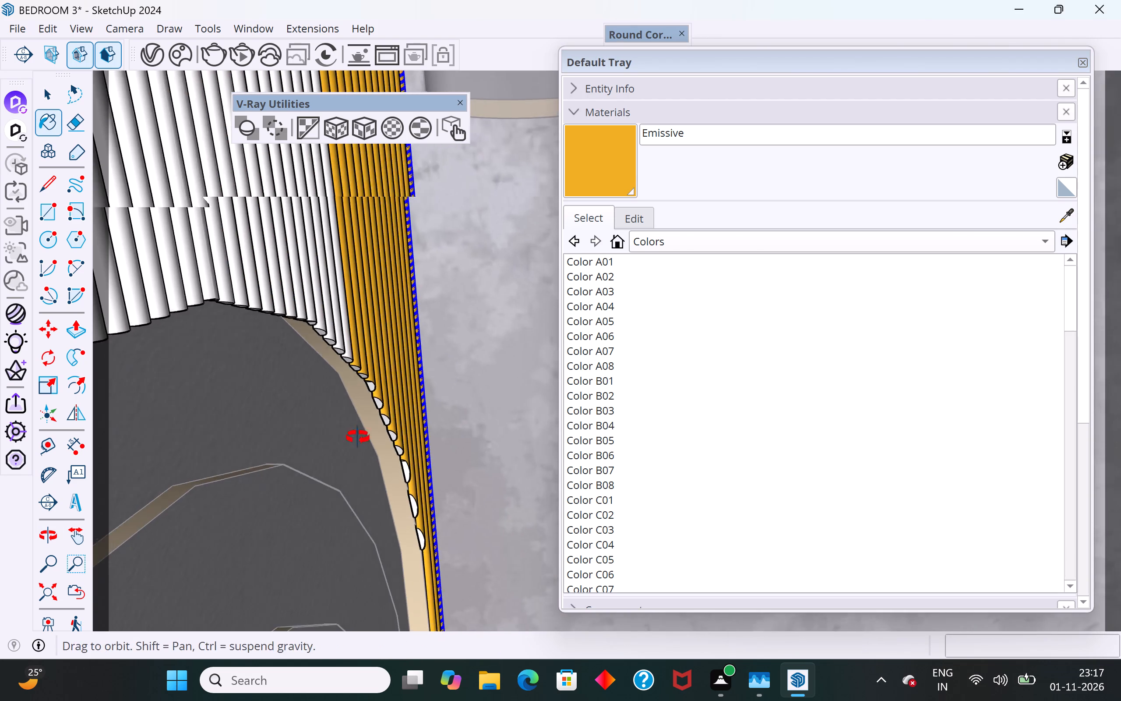
middle_drag(358, 437, 214, 470)
scroll(228, 351, down, 12)
scroll(380, 304, down, 15)
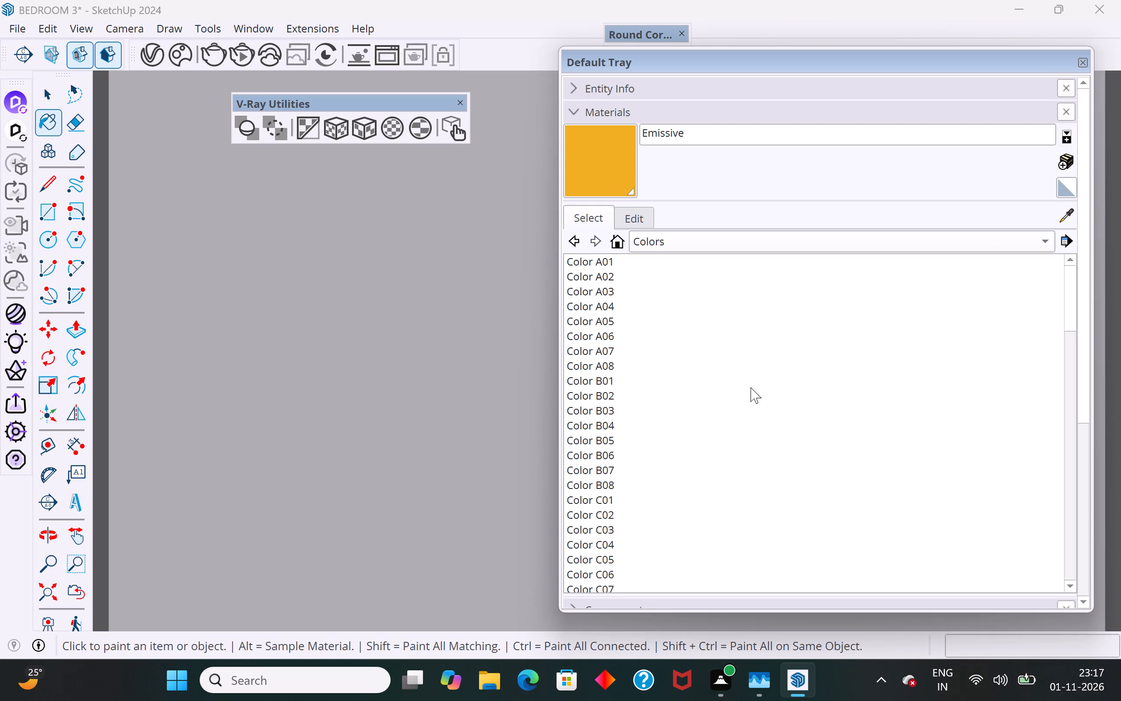
click(53, 102)
scroll(285, 339, down, 12)
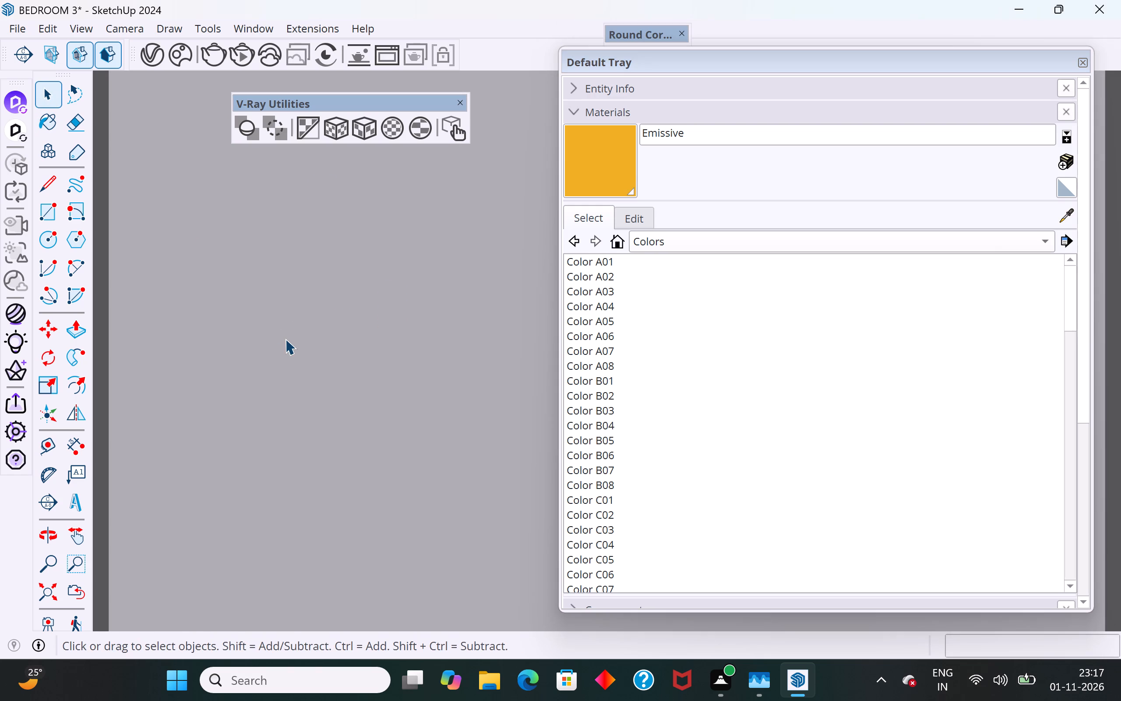
scroll(546, 432, down, 7)
click(377, 424)
scroll(352, 338, down, 13)
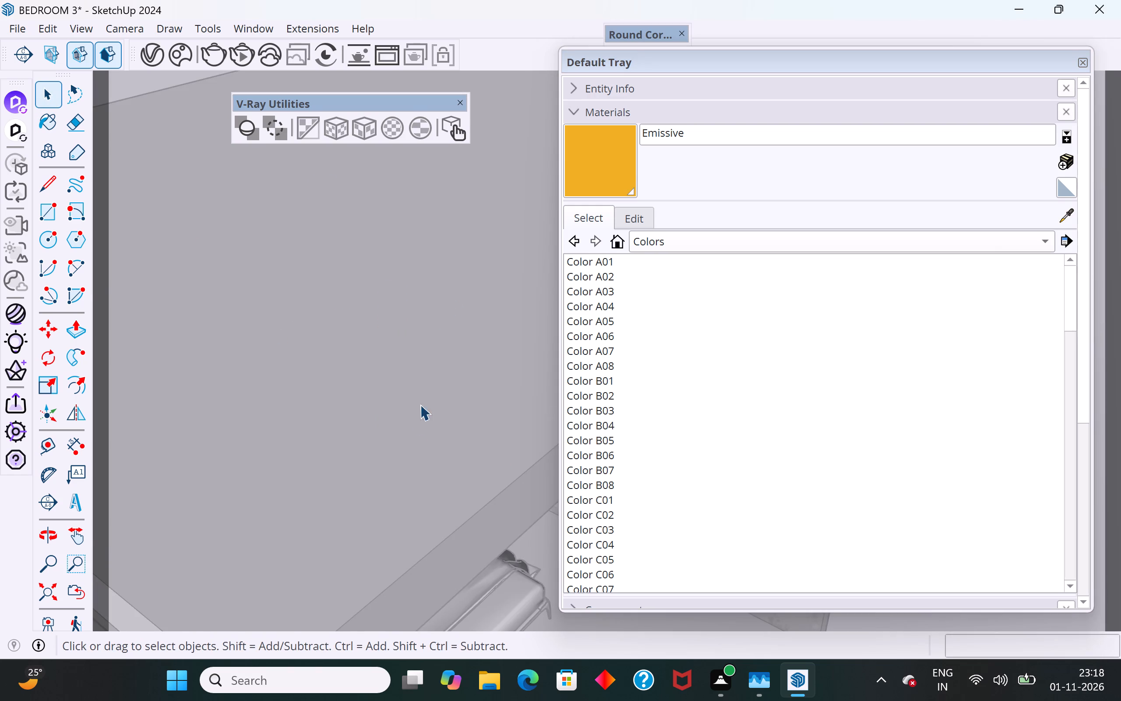
scroll(414, 416, down, 12)
click(436, 175)
middle_drag(464, 488, 240, 370)
scroll(447, 373, up, 5)
middle_drag(480, 303, 448, 203)
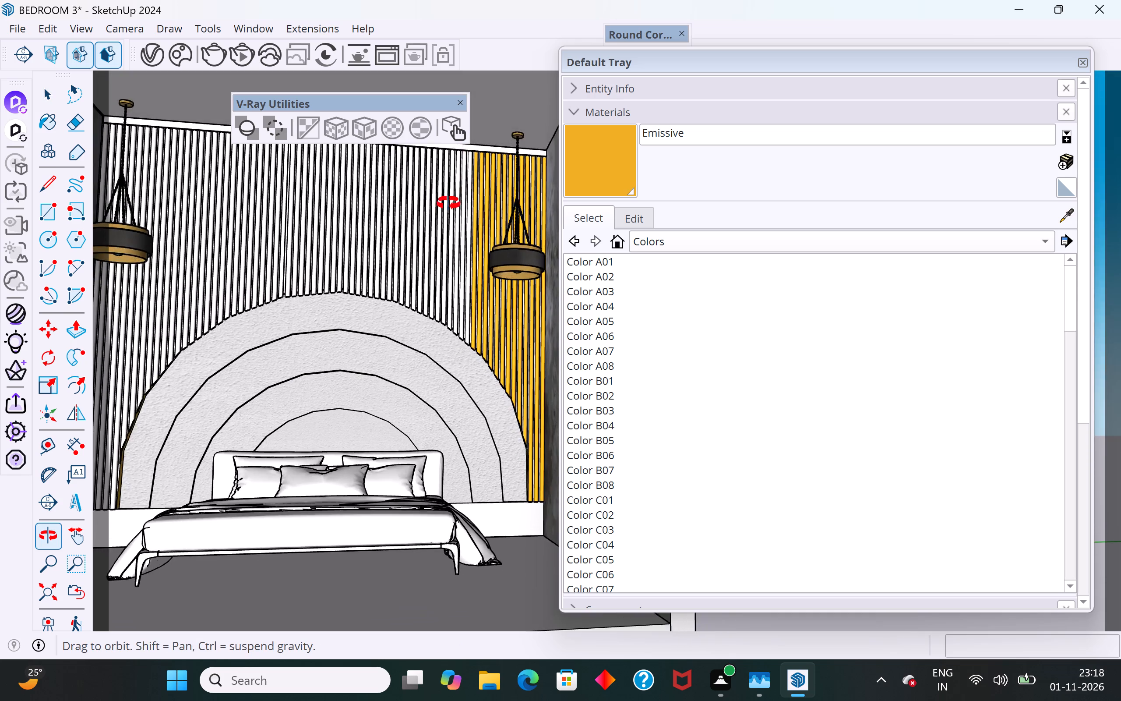
Undo the Emissive painting on the wall slats, working back from the arch's outer edge to the last few beside the pendant.
middle_drag(448, 203, 451, 301)
scroll(485, 285, up, 3)
key(ctrl+z)
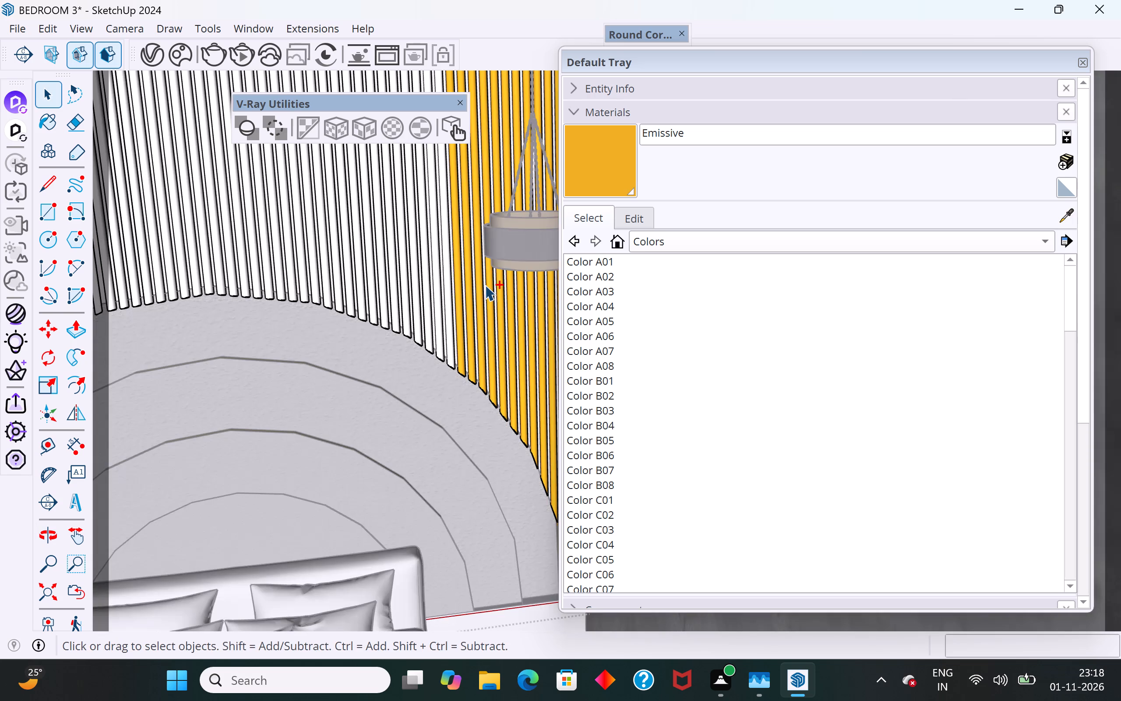
key(ctrl+z)
key(ctrl+z)
key(ctrl+z)
key(ctrl+z)
key(ctrl+z)
key(ctrl+z)
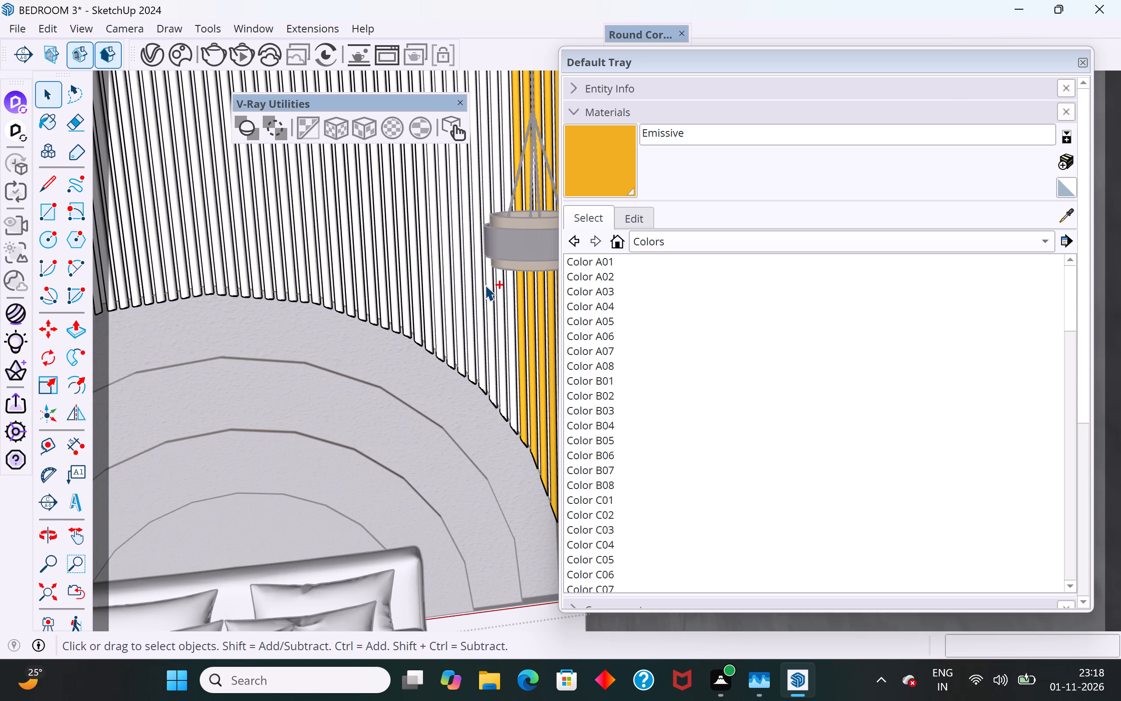
key(ctrl+z)
key(ctrl+z)
key(ctrl+z)
key(ctrl+z)
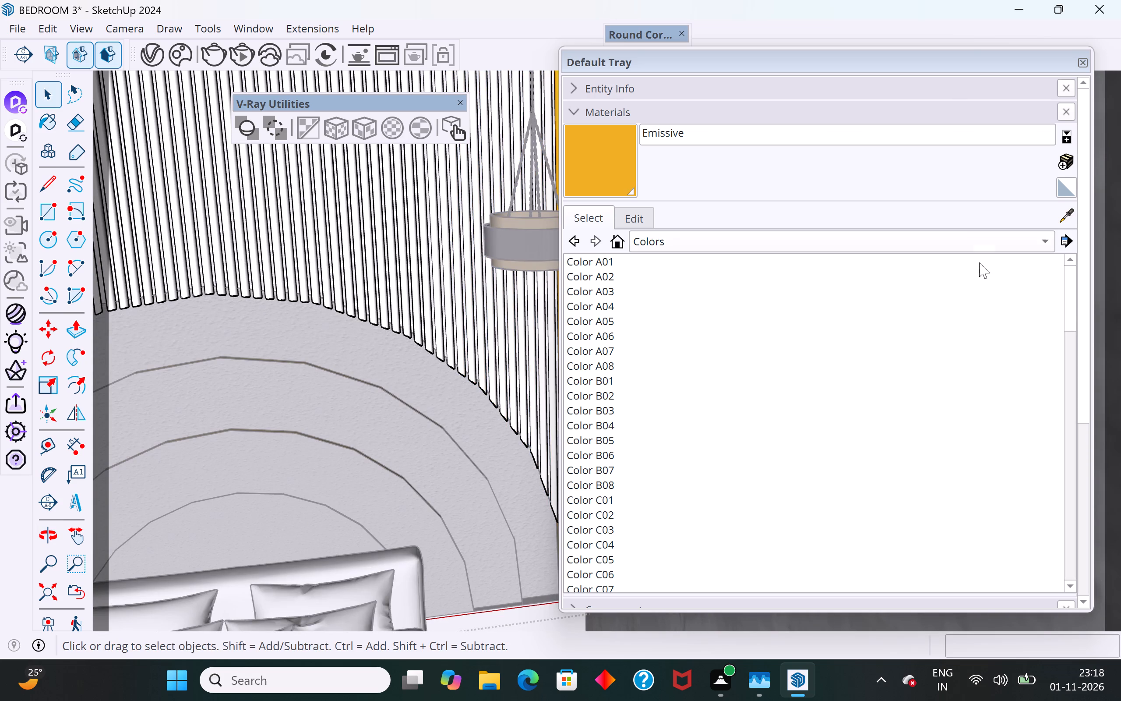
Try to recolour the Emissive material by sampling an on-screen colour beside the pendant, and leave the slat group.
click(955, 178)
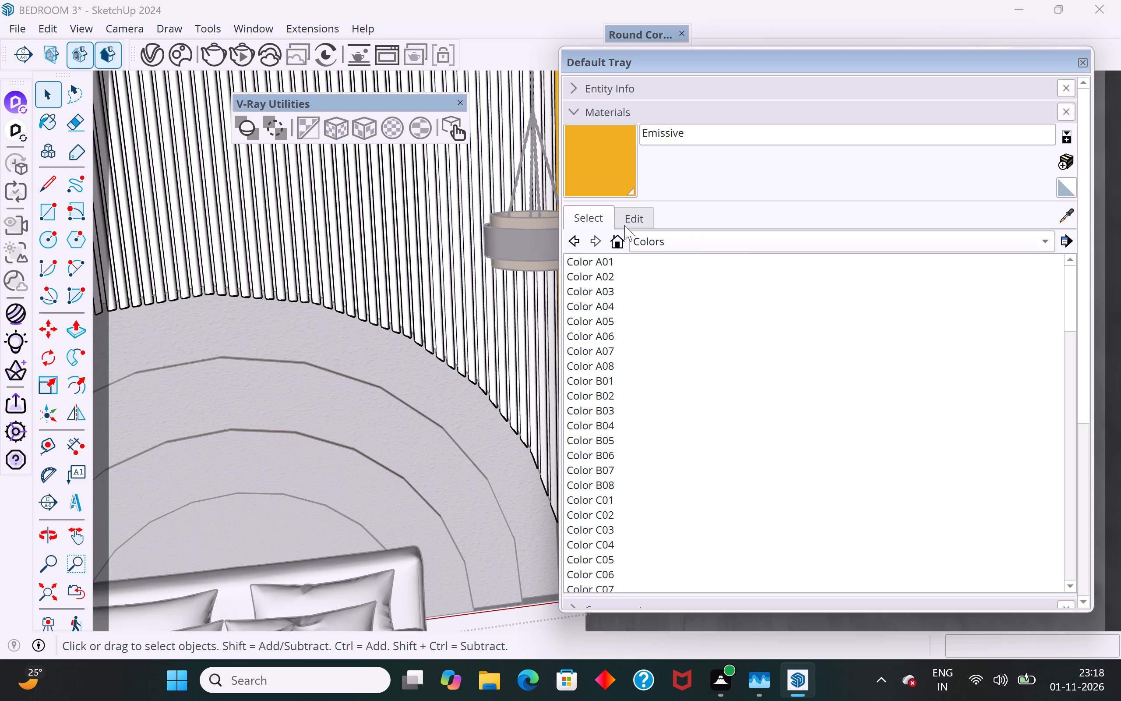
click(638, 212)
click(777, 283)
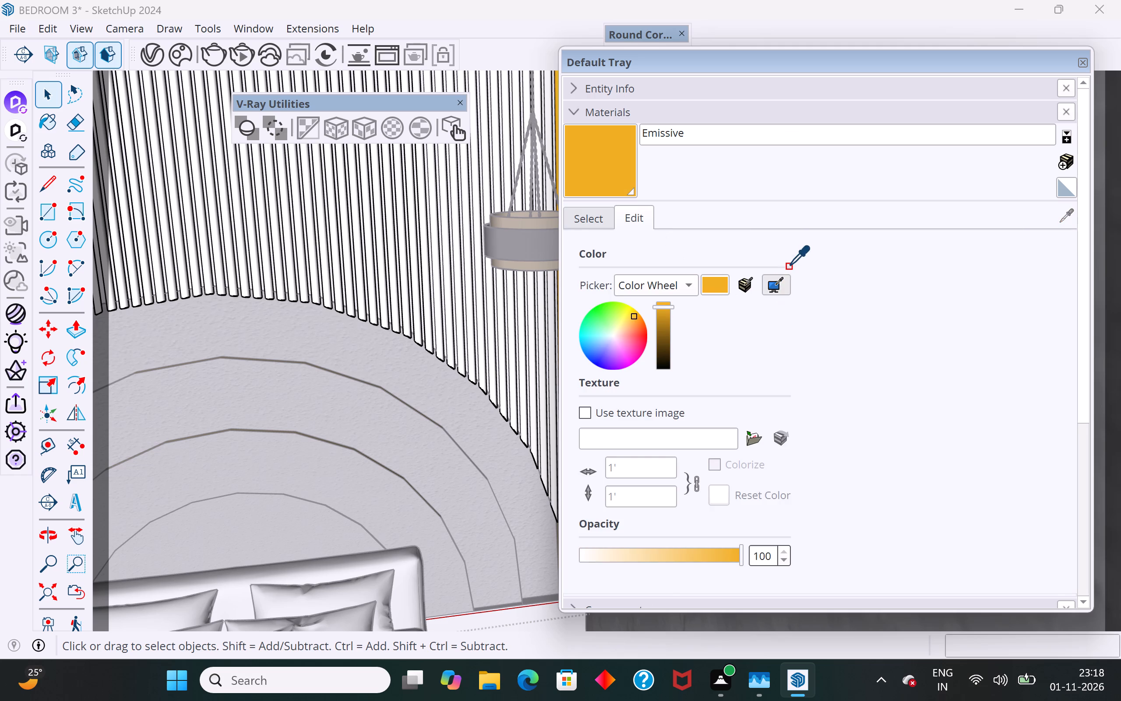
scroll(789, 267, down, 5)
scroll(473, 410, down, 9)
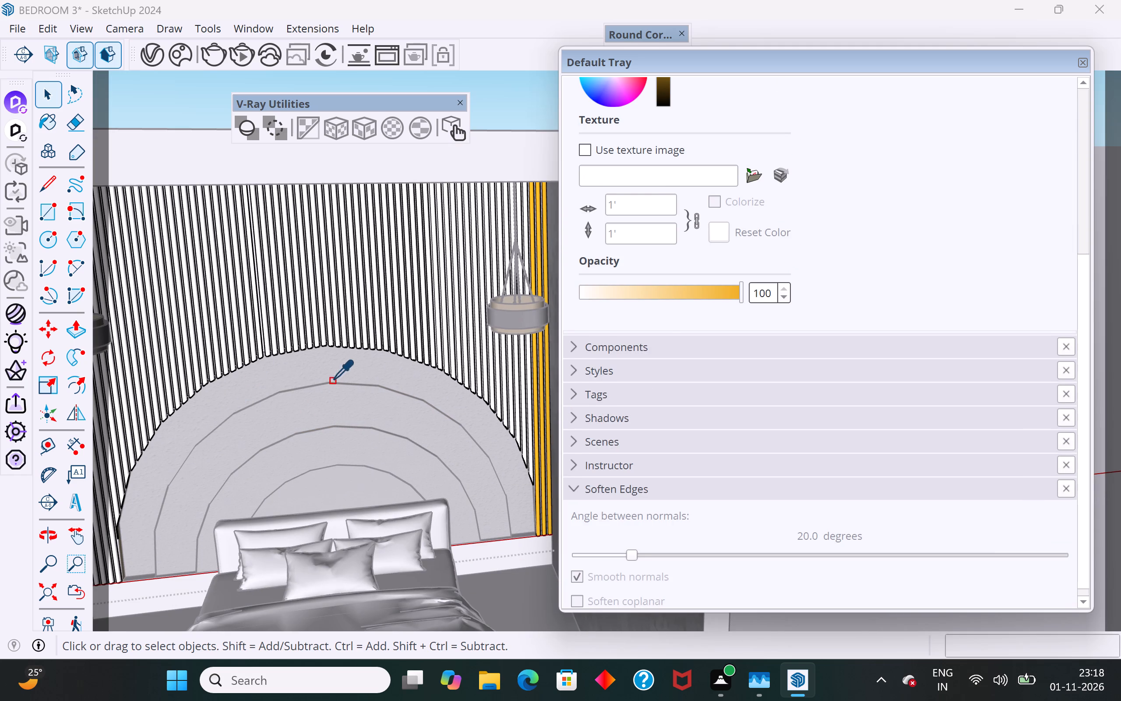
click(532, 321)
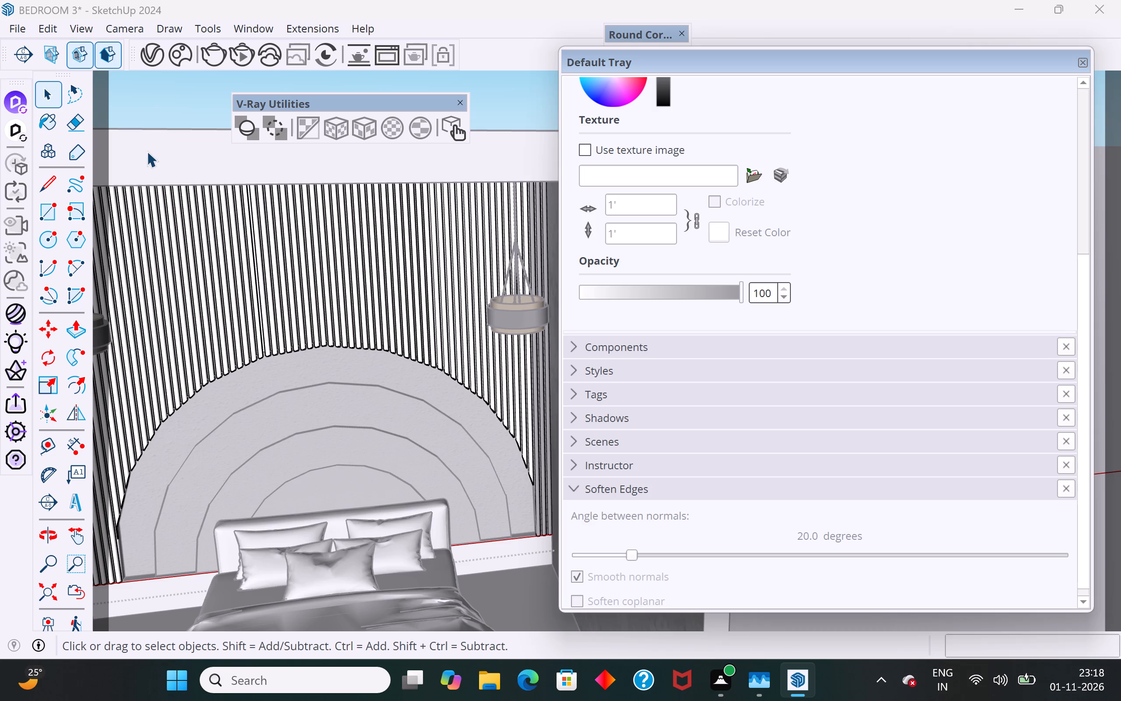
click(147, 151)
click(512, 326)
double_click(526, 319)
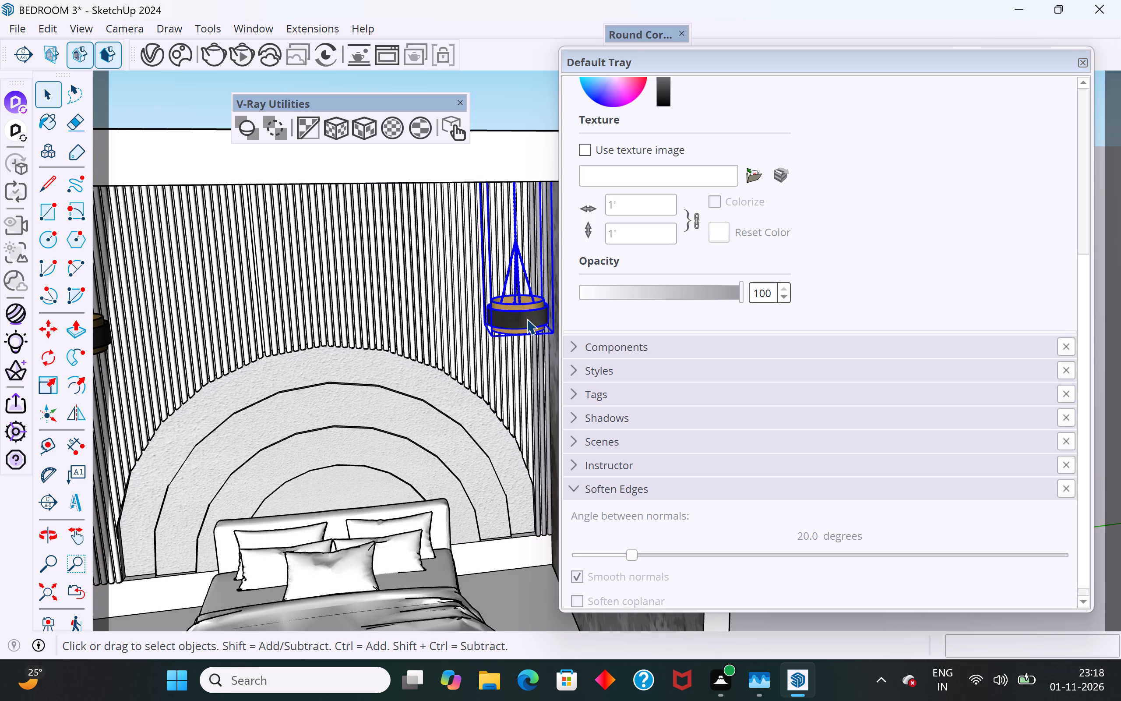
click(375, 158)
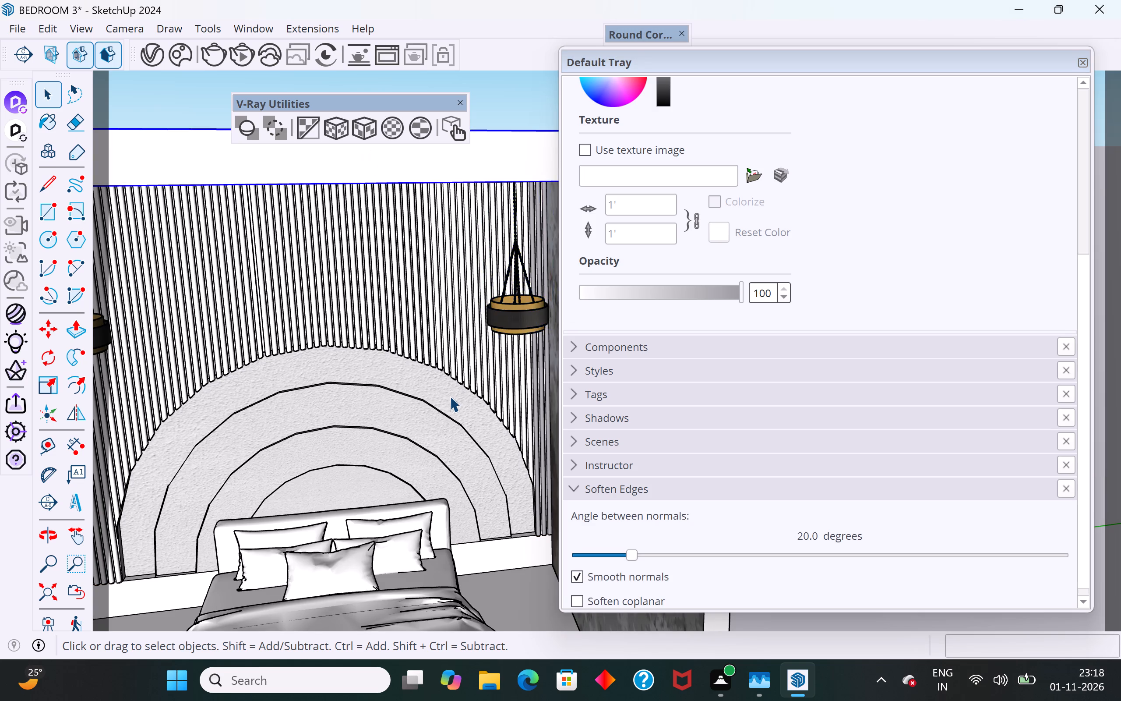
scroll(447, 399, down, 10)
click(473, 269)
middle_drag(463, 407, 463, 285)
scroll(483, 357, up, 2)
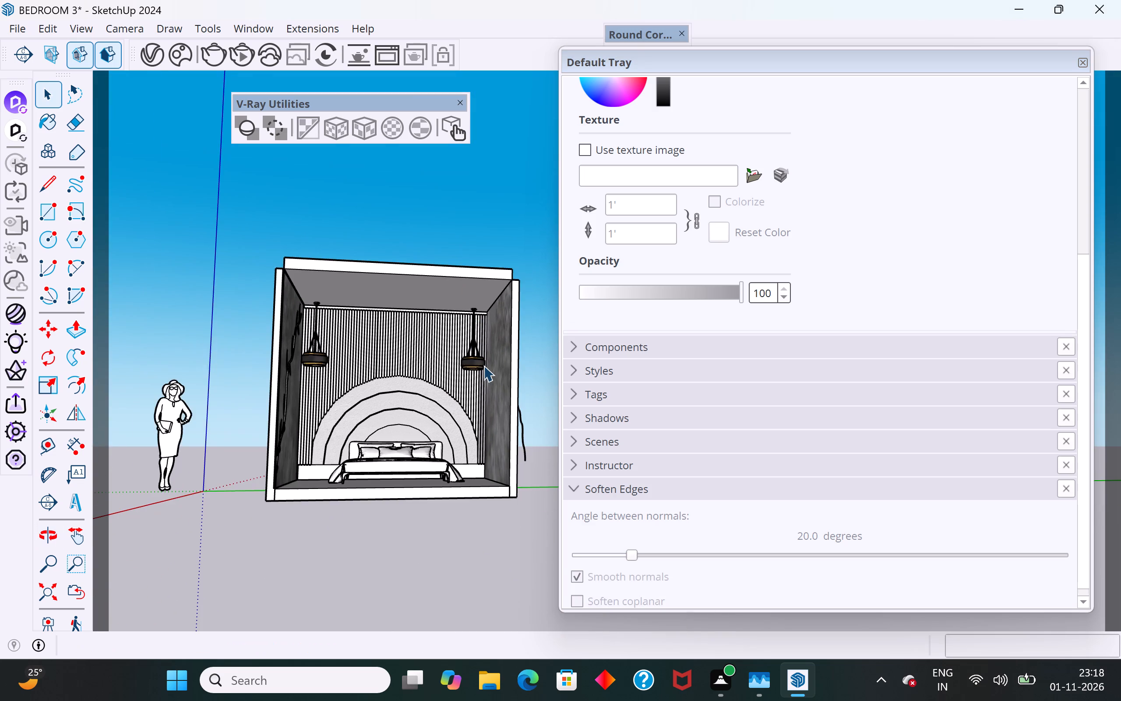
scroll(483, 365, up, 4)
Undo the sampled recolour and the Emissive paint on the remaining end slats, and exit the slat group.
key(ctrl+z)
key(ctrl+z)
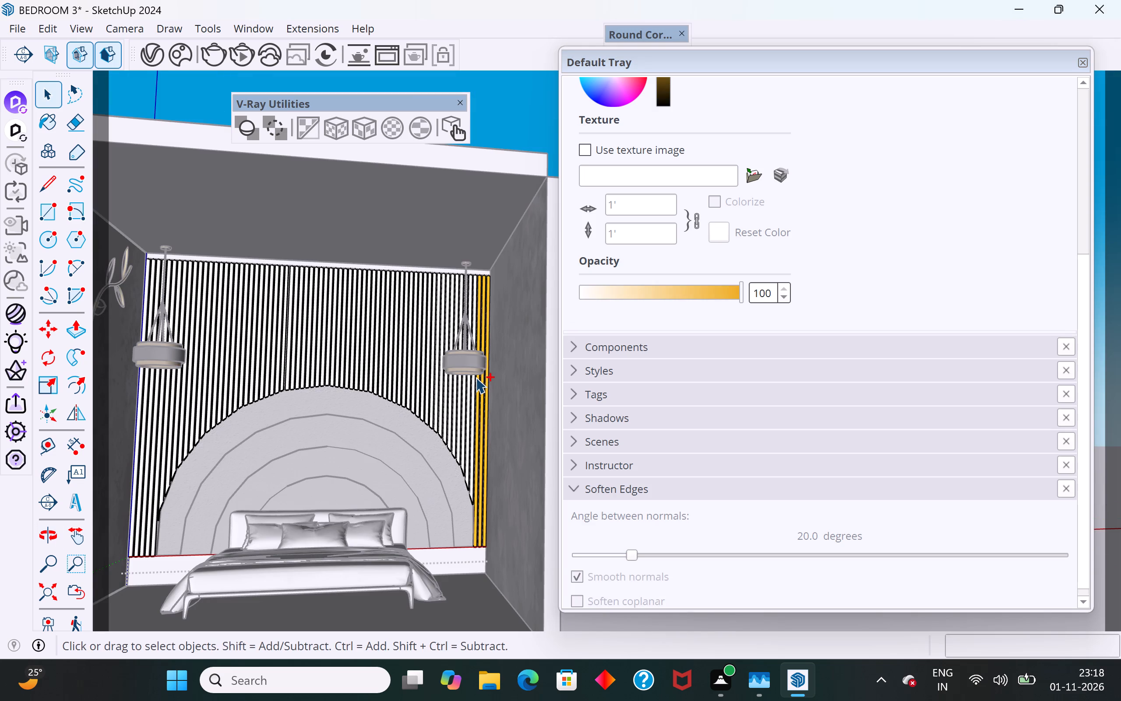
key(ctrl+z)
key(ctrl+z)
key(ctrl+z)
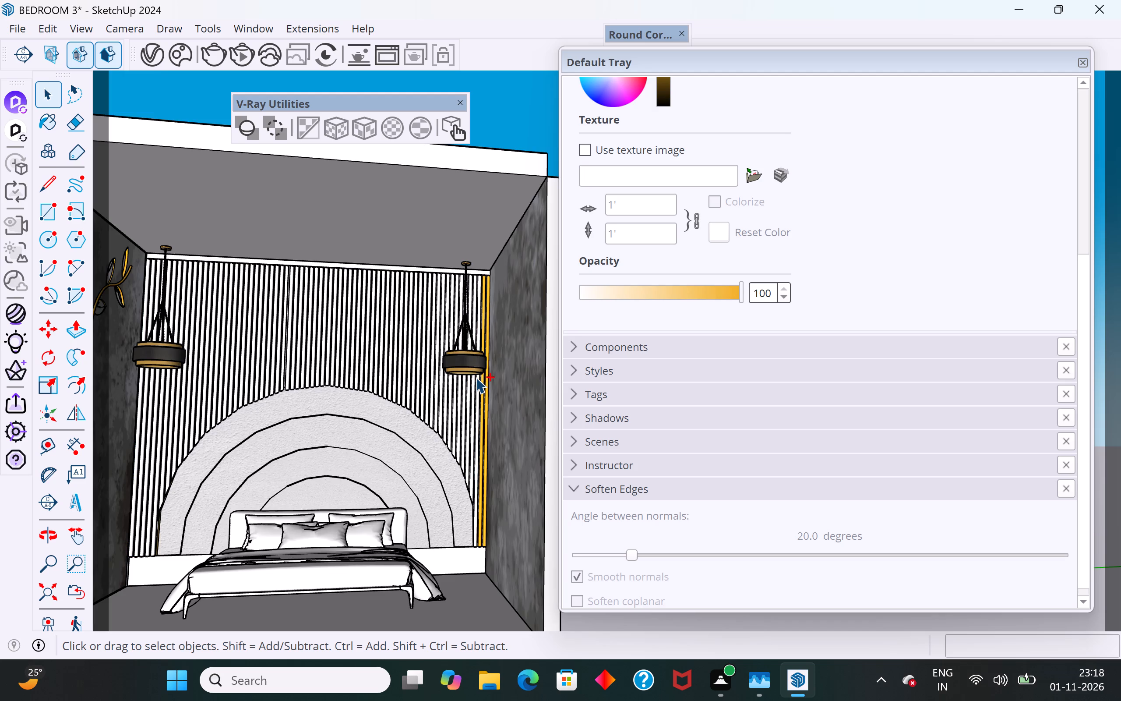
key(ctrl+z)
key(ctrl+z)
key(ctrl+z)
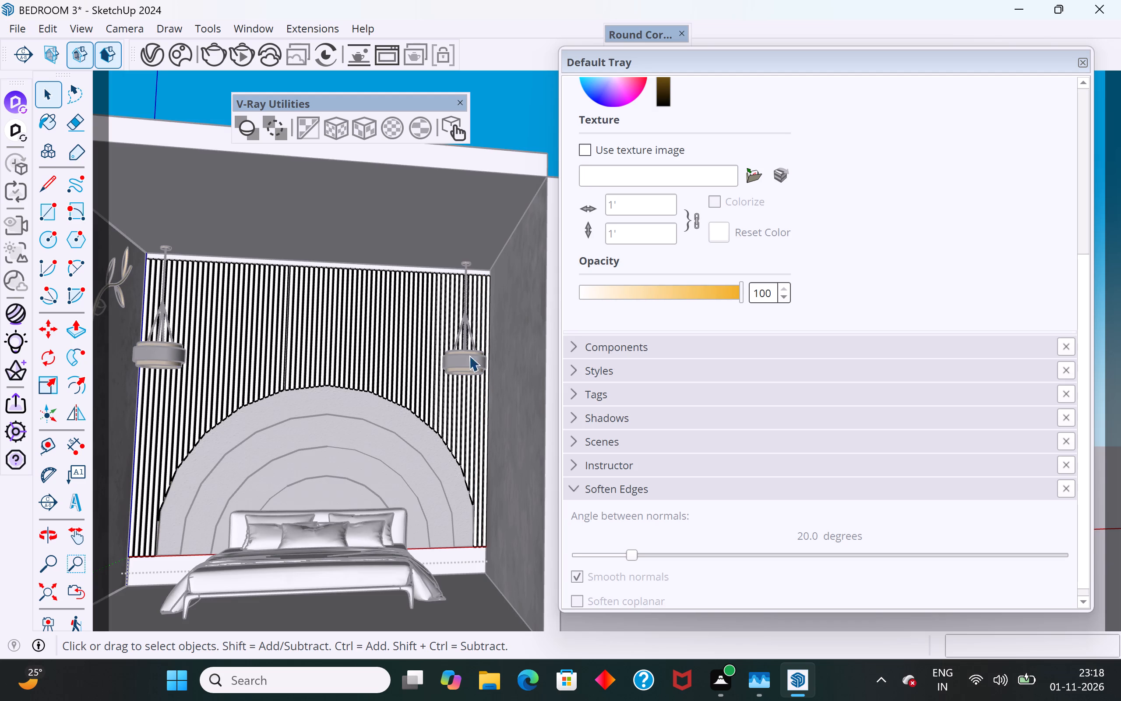
click(506, 138)
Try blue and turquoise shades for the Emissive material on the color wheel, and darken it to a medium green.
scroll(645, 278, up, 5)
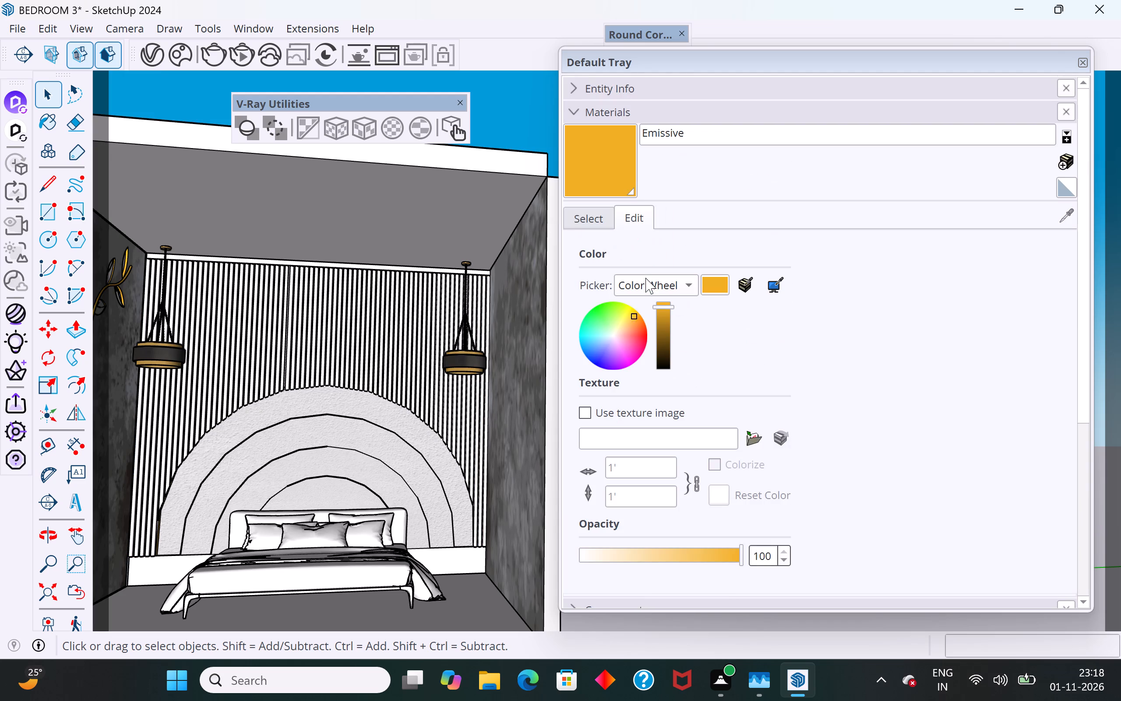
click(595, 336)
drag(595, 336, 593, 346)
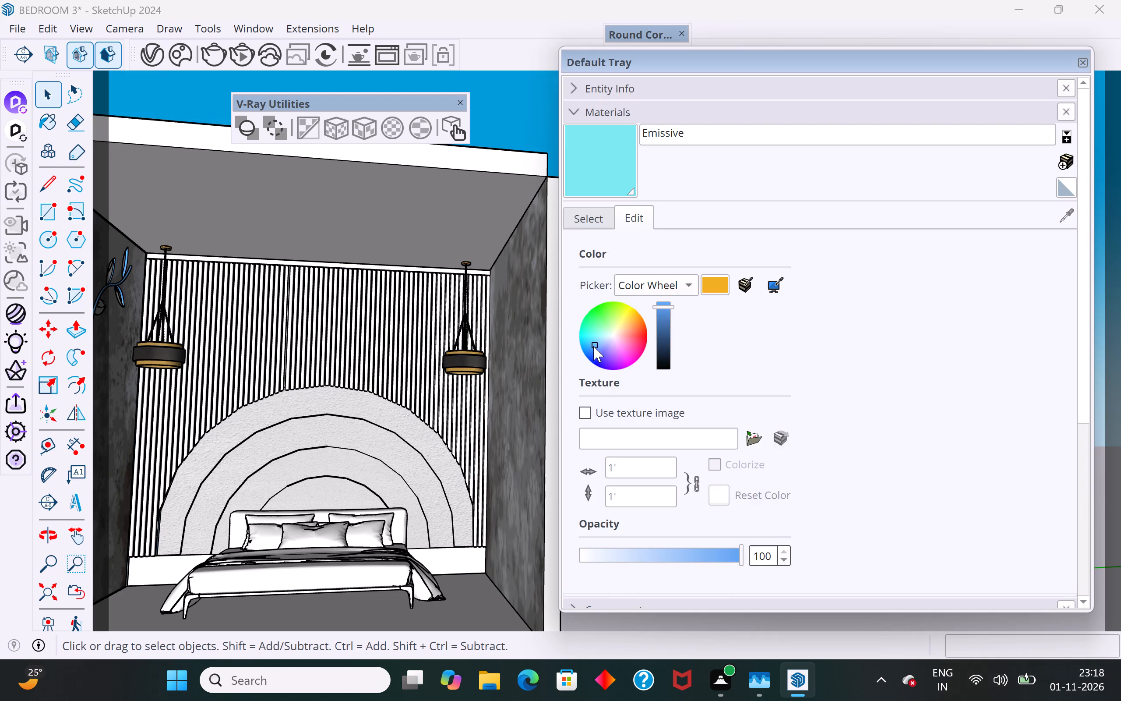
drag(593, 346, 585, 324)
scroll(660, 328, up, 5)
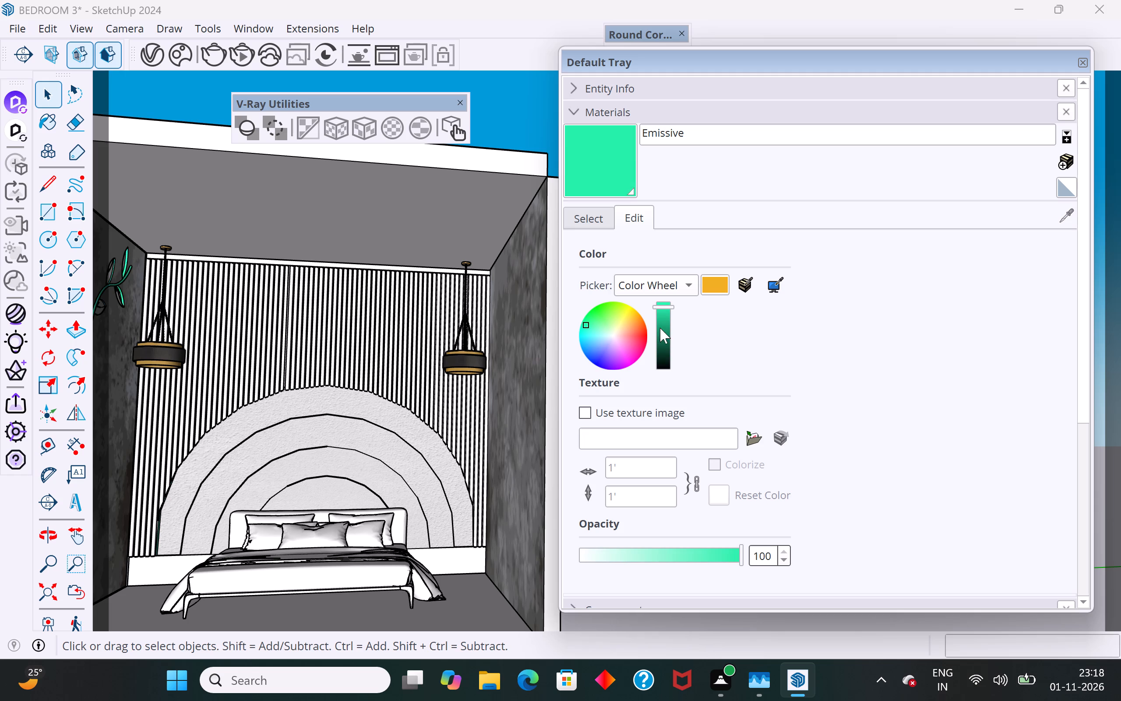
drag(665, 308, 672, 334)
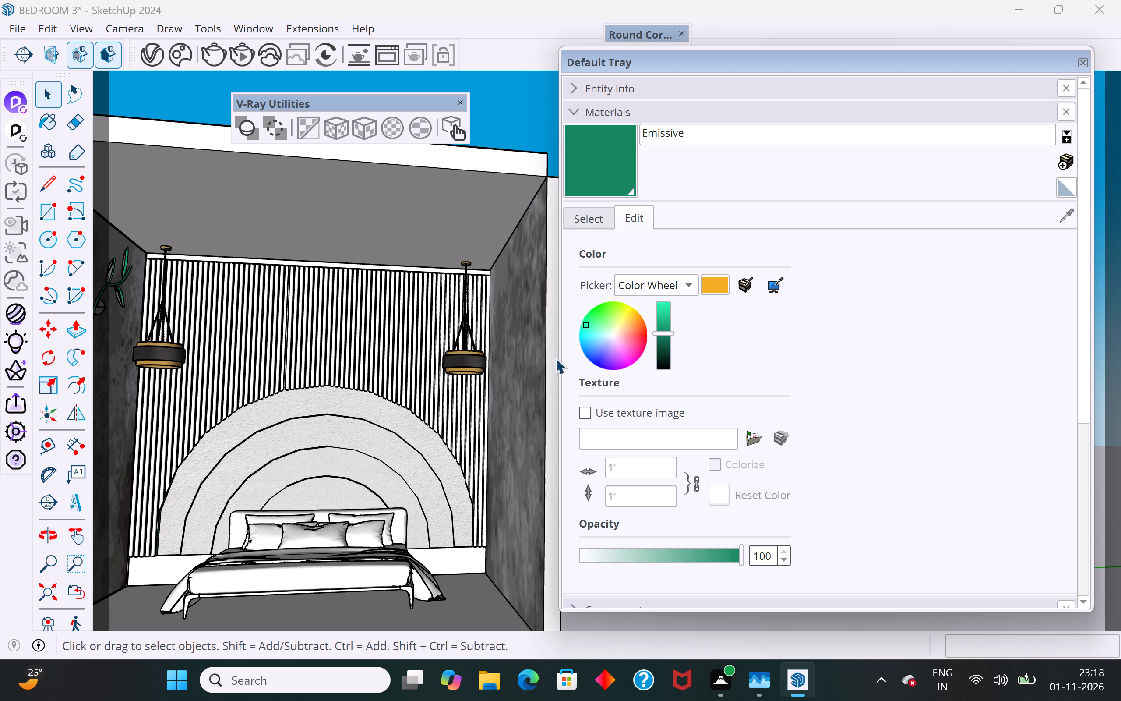
Change the Emissive material to a very dark green on the color wheel and set its opacity to 94.
scroll(562, 336, up, 5)
click(591, 329)
click(590, 335)
click(579, 352)
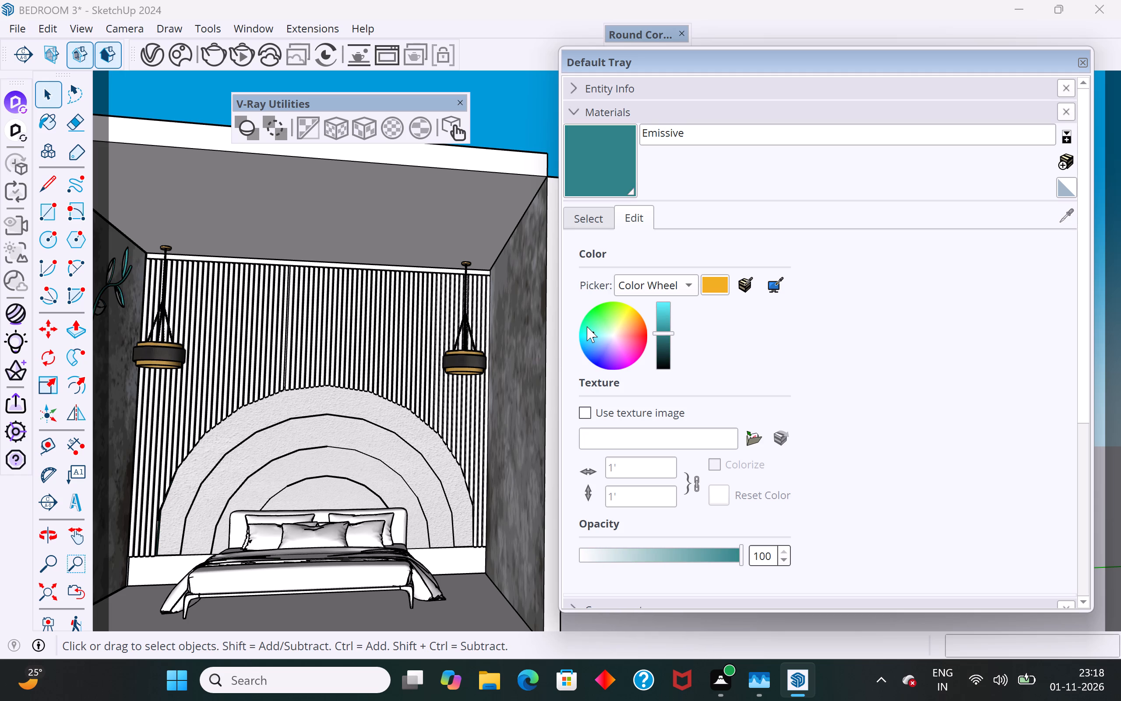
click(587, 326)
click(604, 312)
click(596, 310)
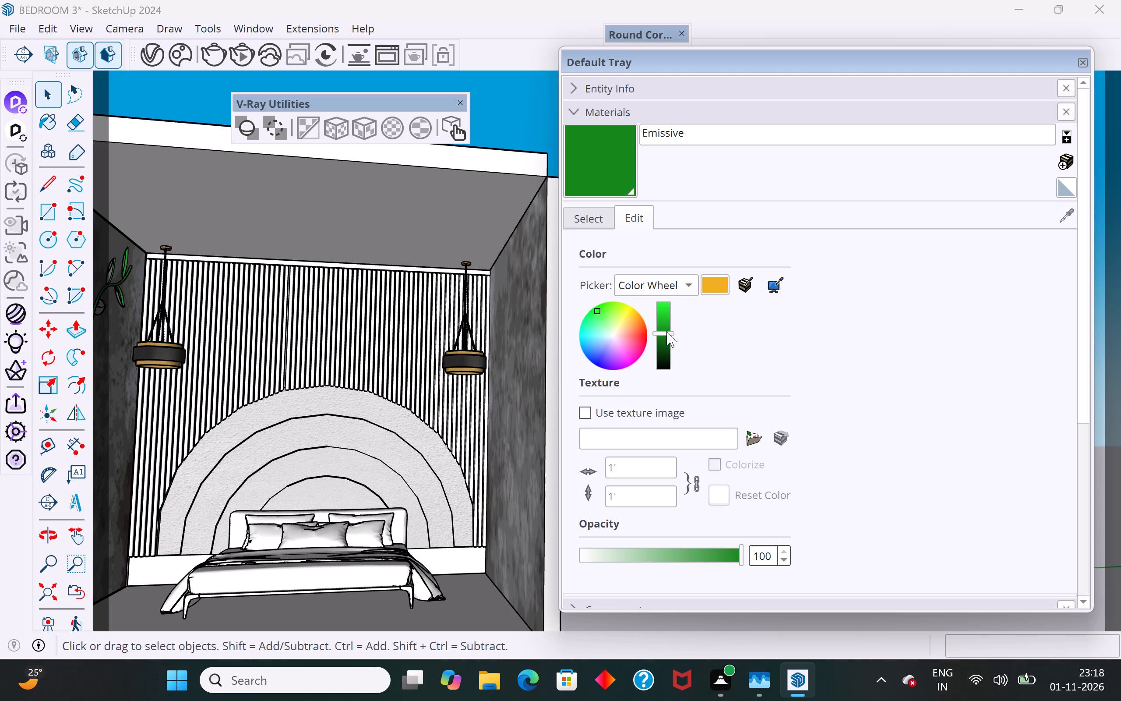
drag(666, 331, 676, 345)
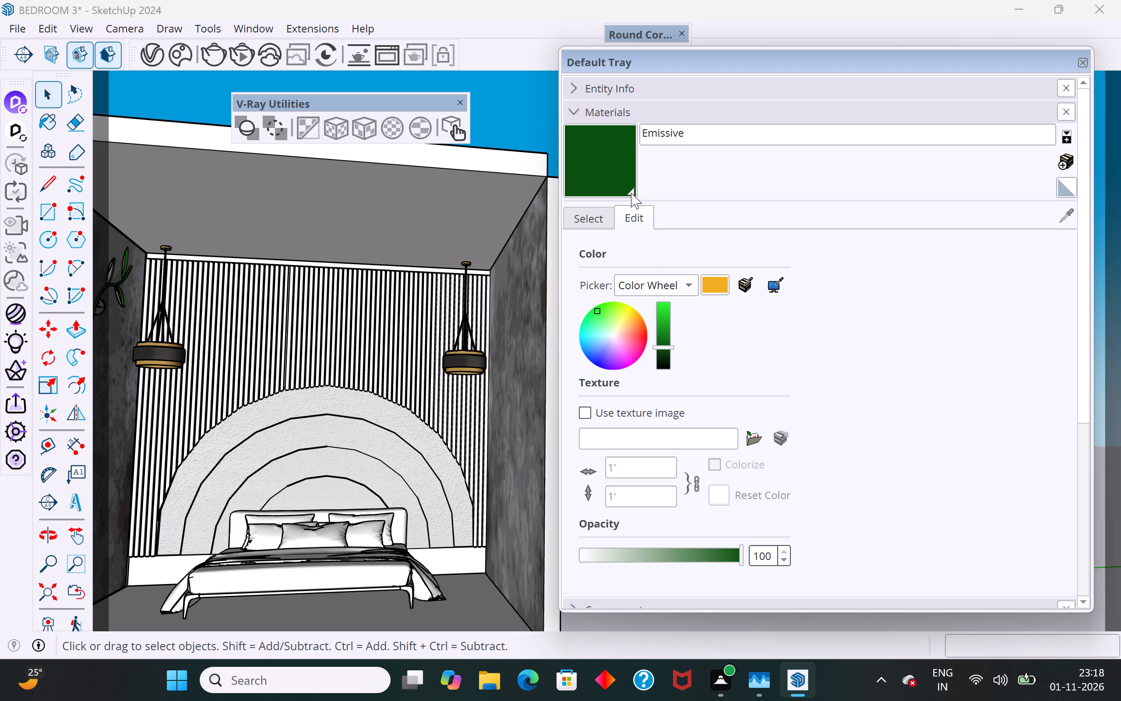
click(631, 191)
drag(664, 346, 666, 351)
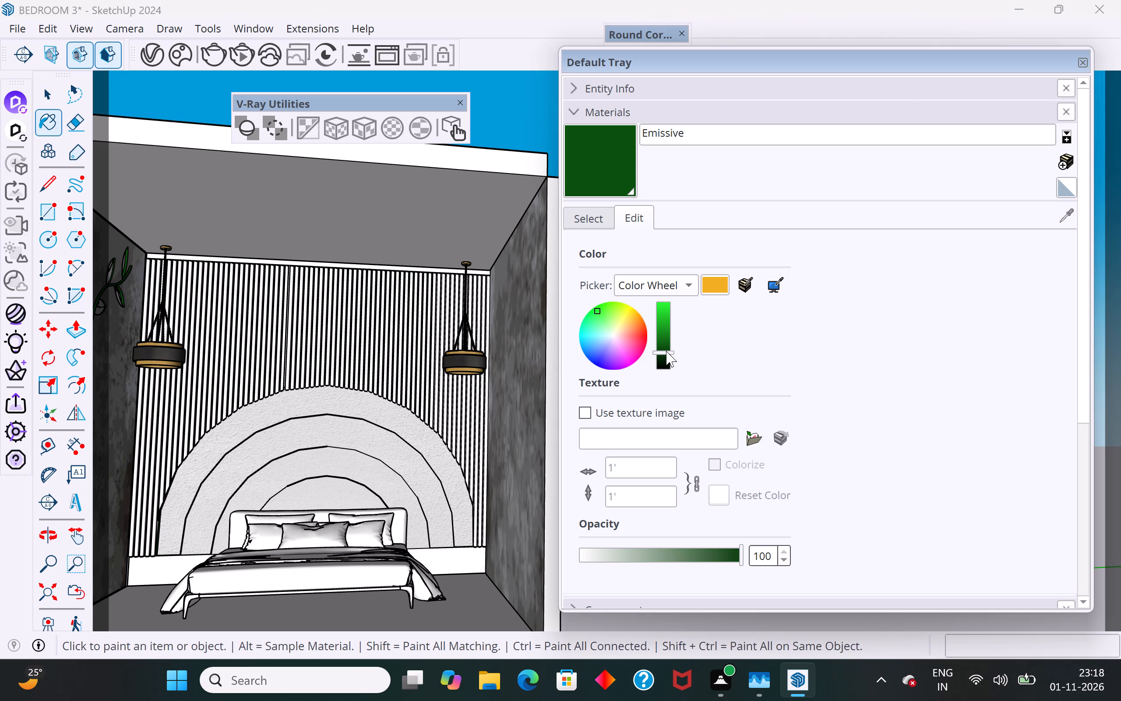
drag(666, 351, 666, 352)
drag(741, 557, 731, 556)
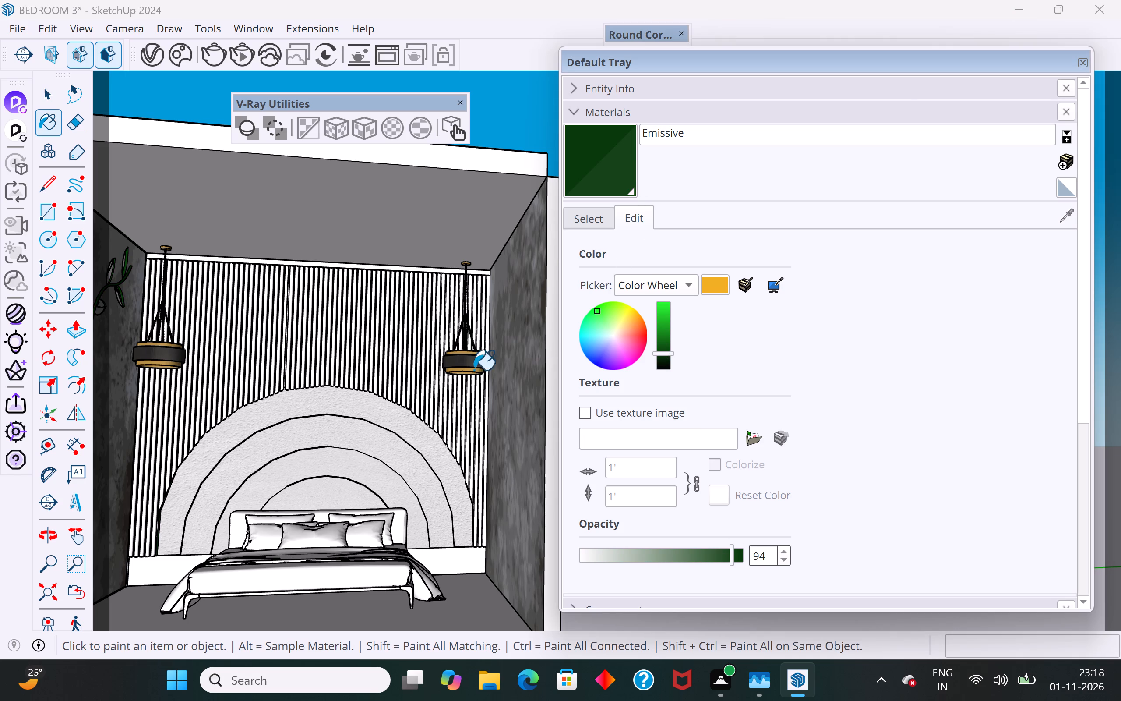
Switch the Emissive color picker to HLS and set hue 103, saturation 91 and lightness 10.
scroll(455, 383, up, 7)
scroll(302, 344, down, 2)
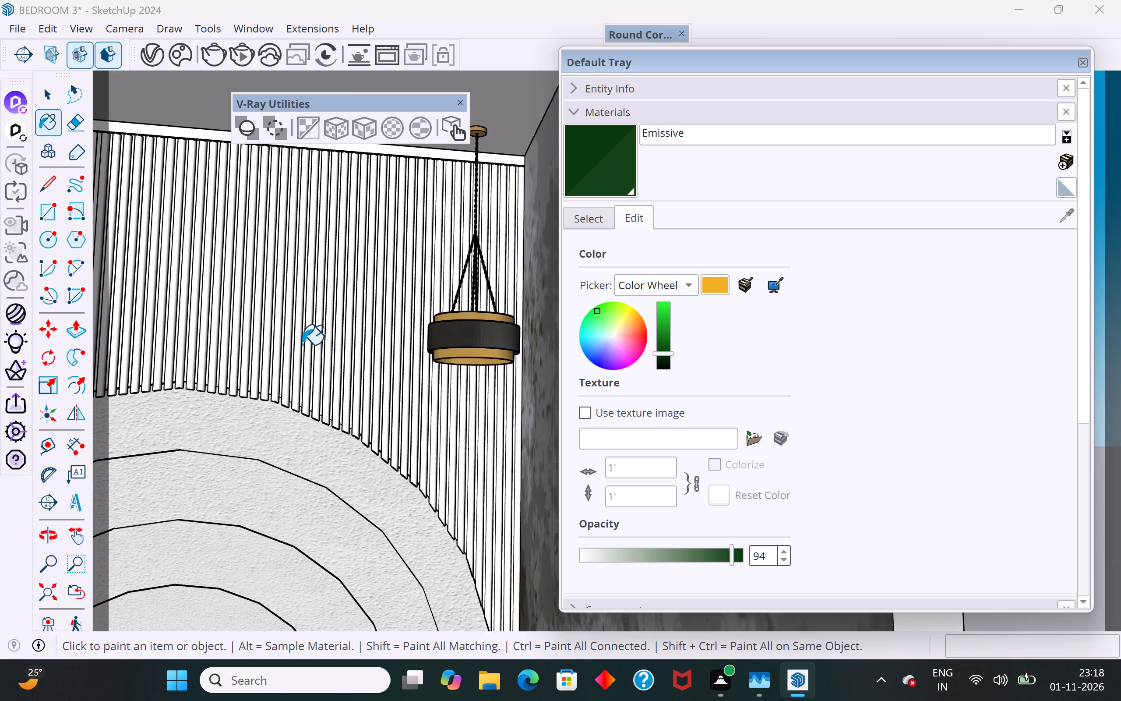
scroll(302, 344, down, 2)
scroll(416, 412, up, 9)
scroll(228, 418, down, 5)
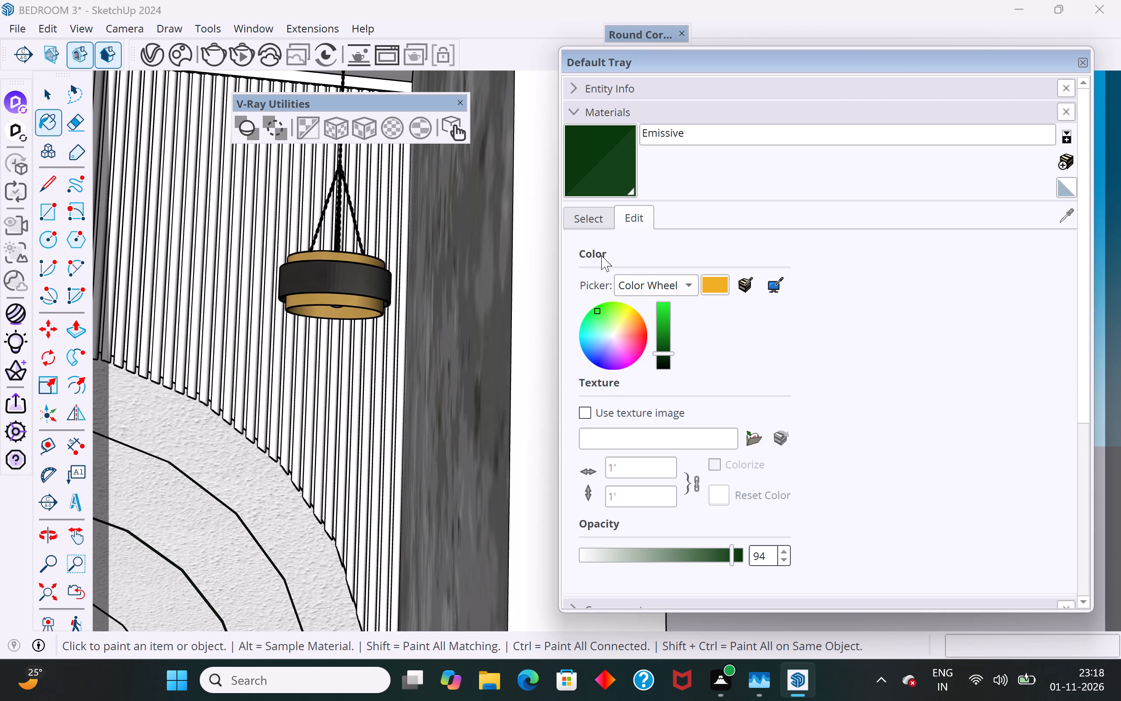
click(592, 138)
scroll(670, 357, up, 4)
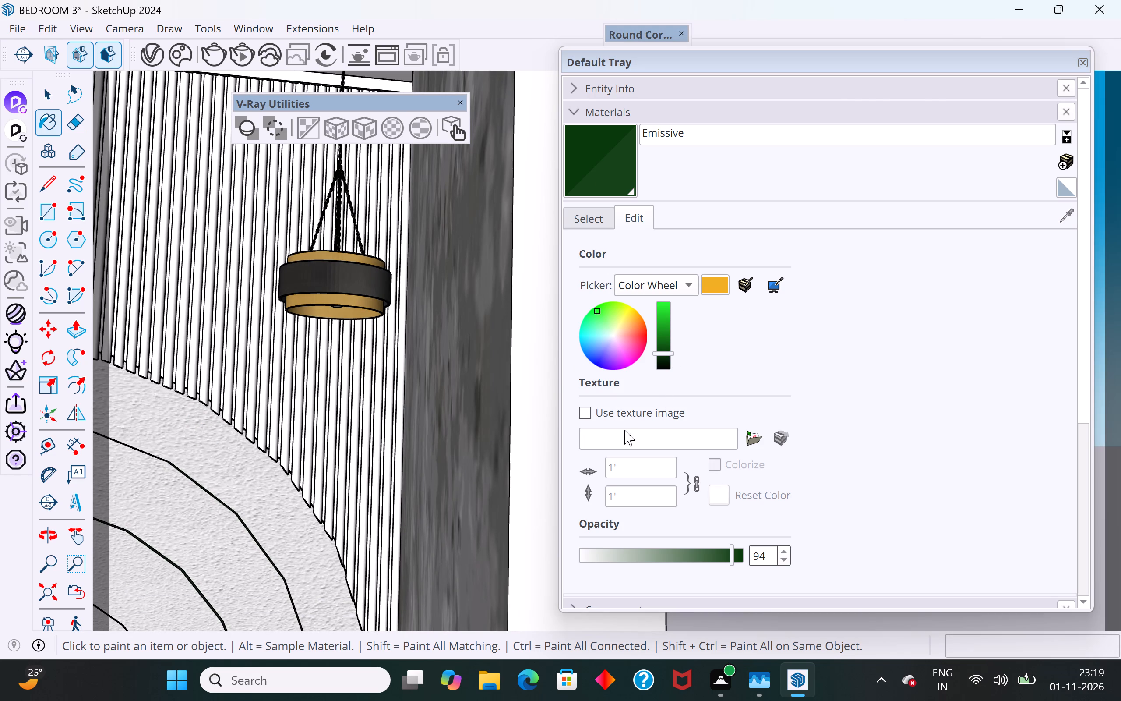
click(685, 288)
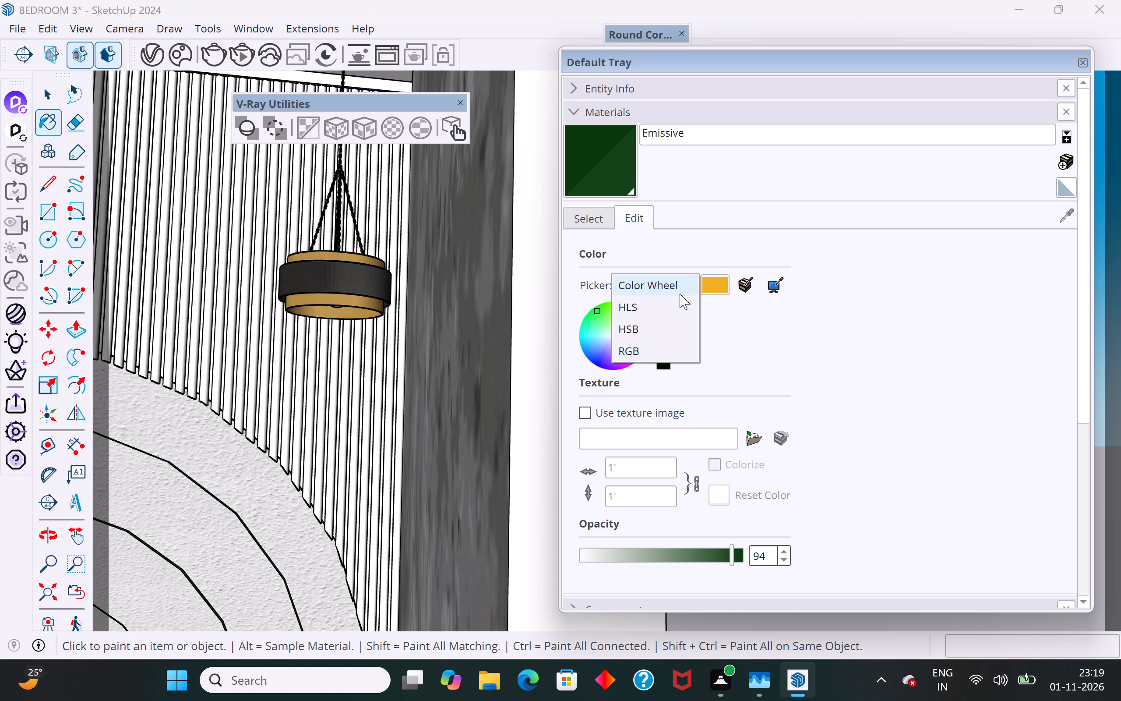
click(655, 311)
scroll(707, 369, up, 7)
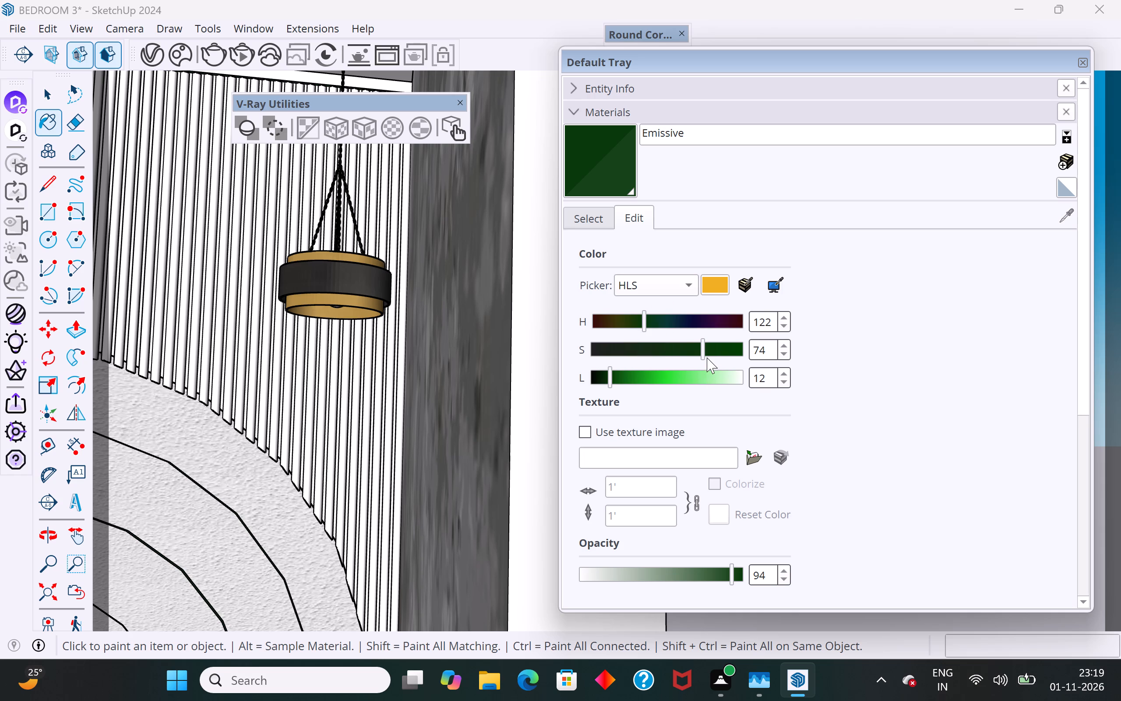
drag(706, 349, 727, 352)
drag(642, 321, 629, 318)
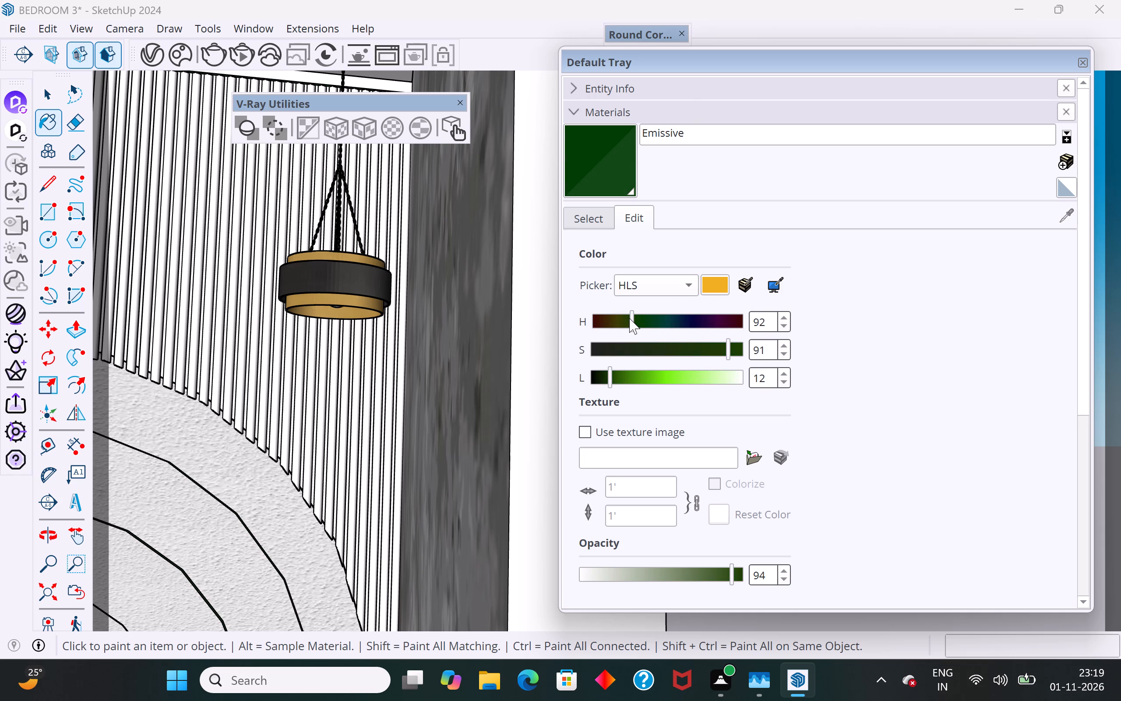
drag(629, 318, 634, 315)
drag(612, 380, 621, 379)
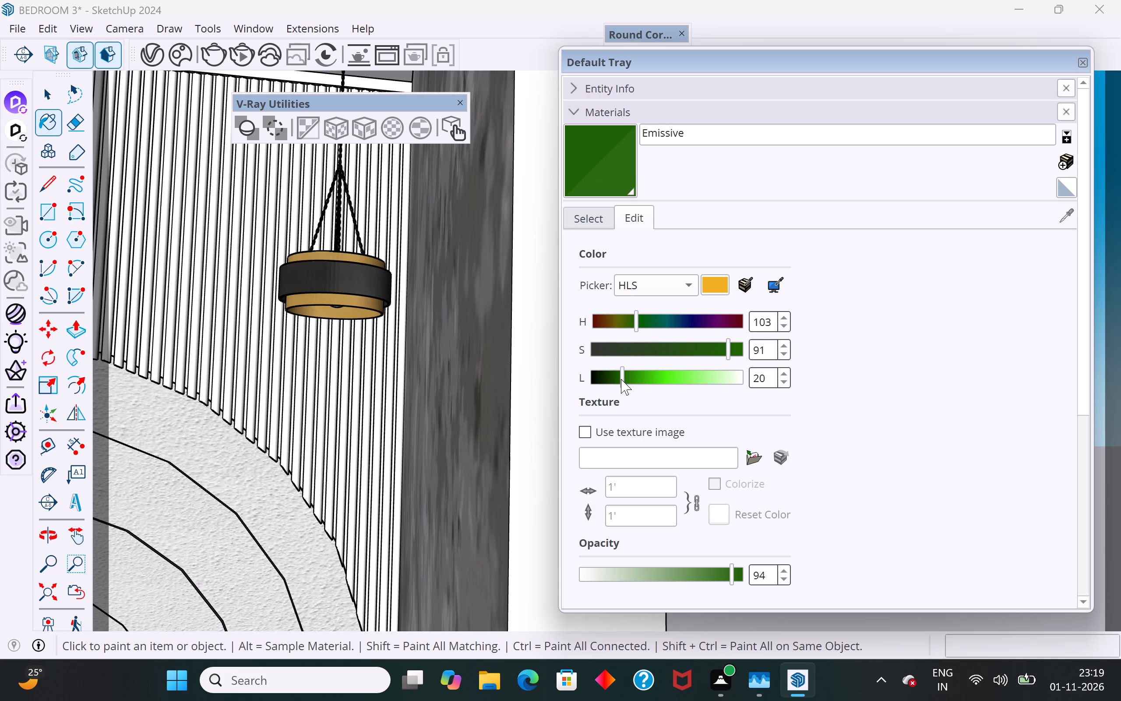
drag(620, 383, 614, 382)
drag(614, 382, 605, 381)
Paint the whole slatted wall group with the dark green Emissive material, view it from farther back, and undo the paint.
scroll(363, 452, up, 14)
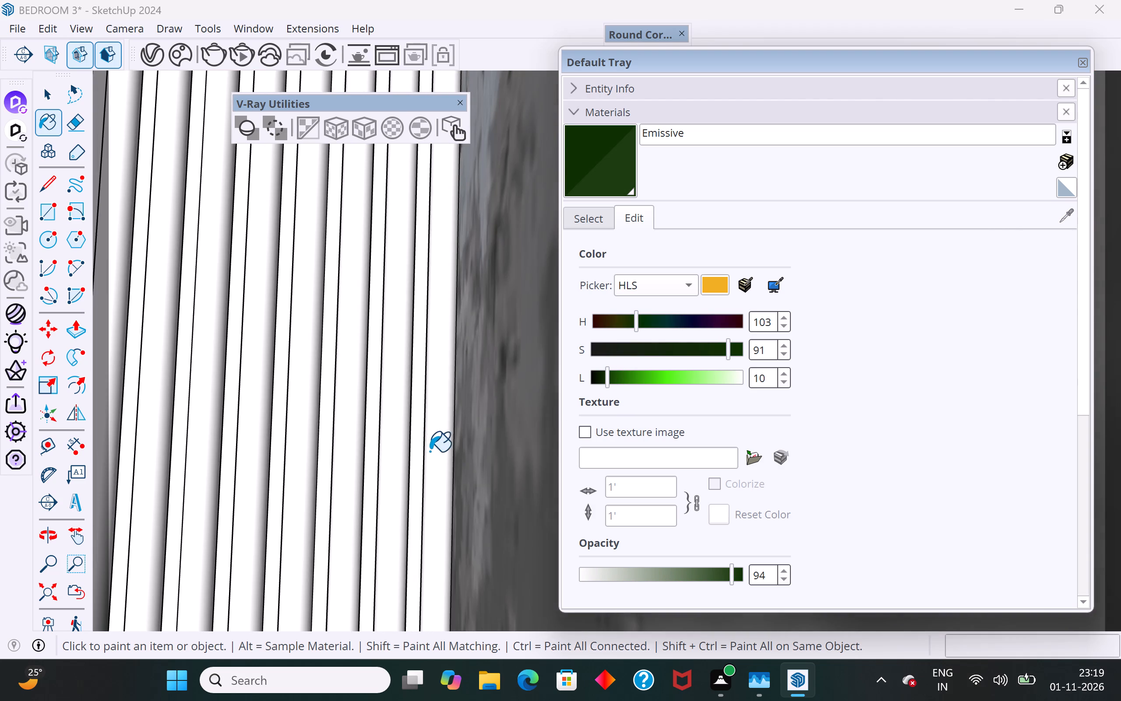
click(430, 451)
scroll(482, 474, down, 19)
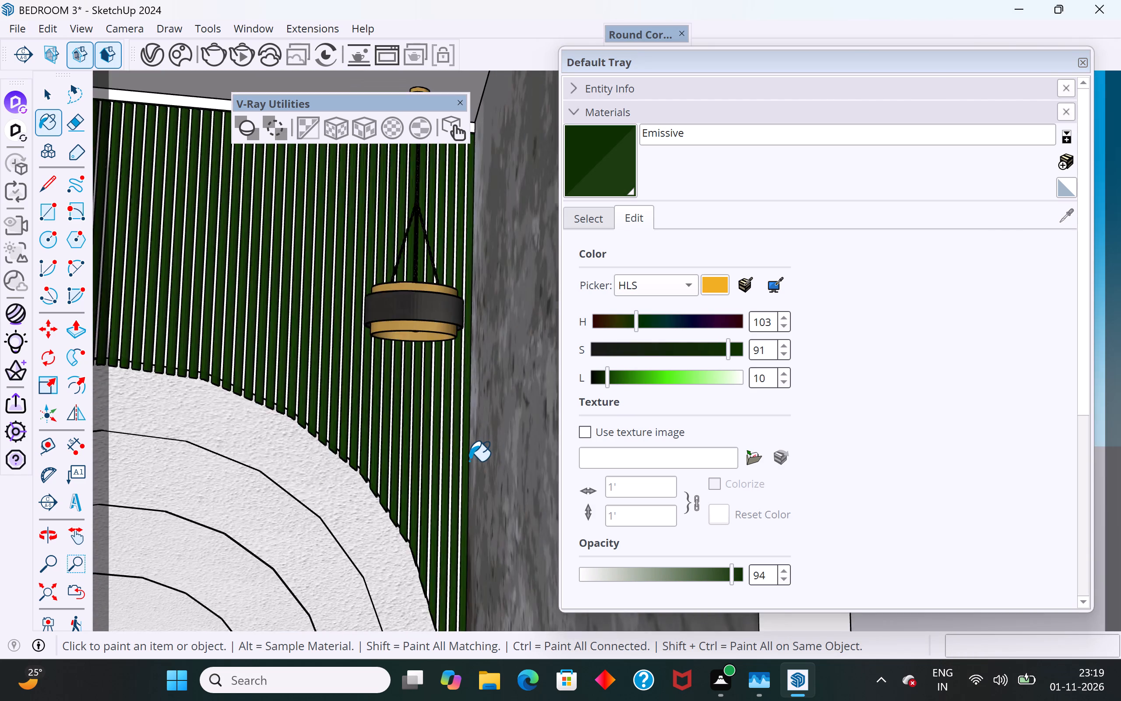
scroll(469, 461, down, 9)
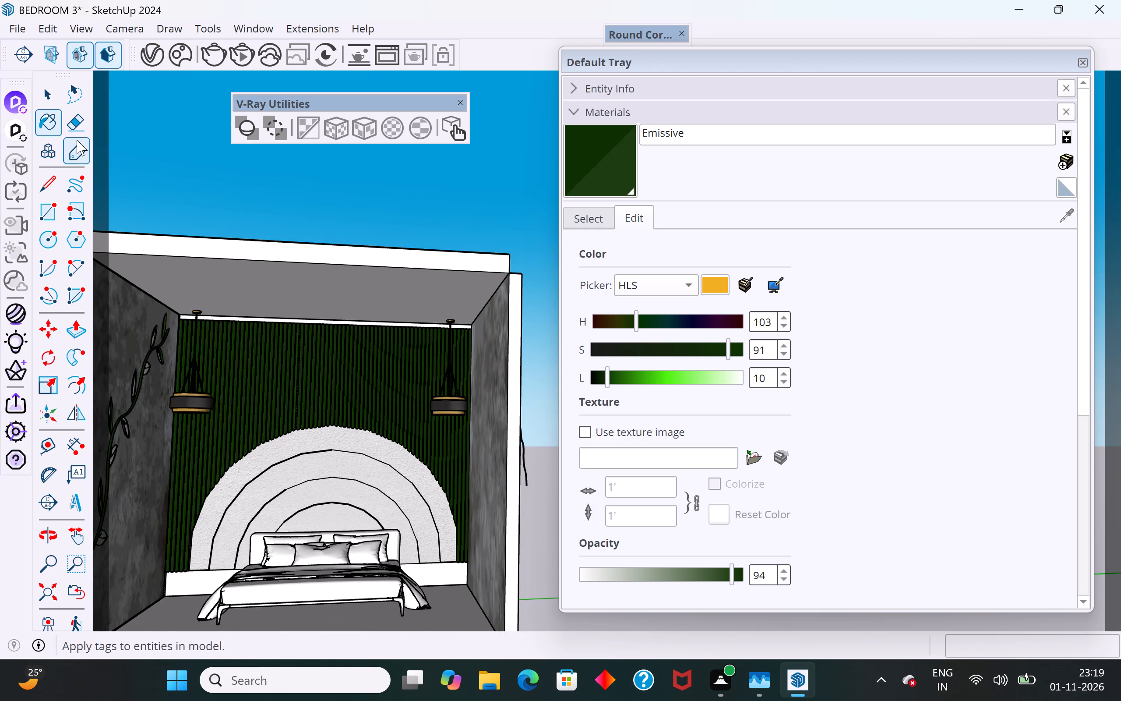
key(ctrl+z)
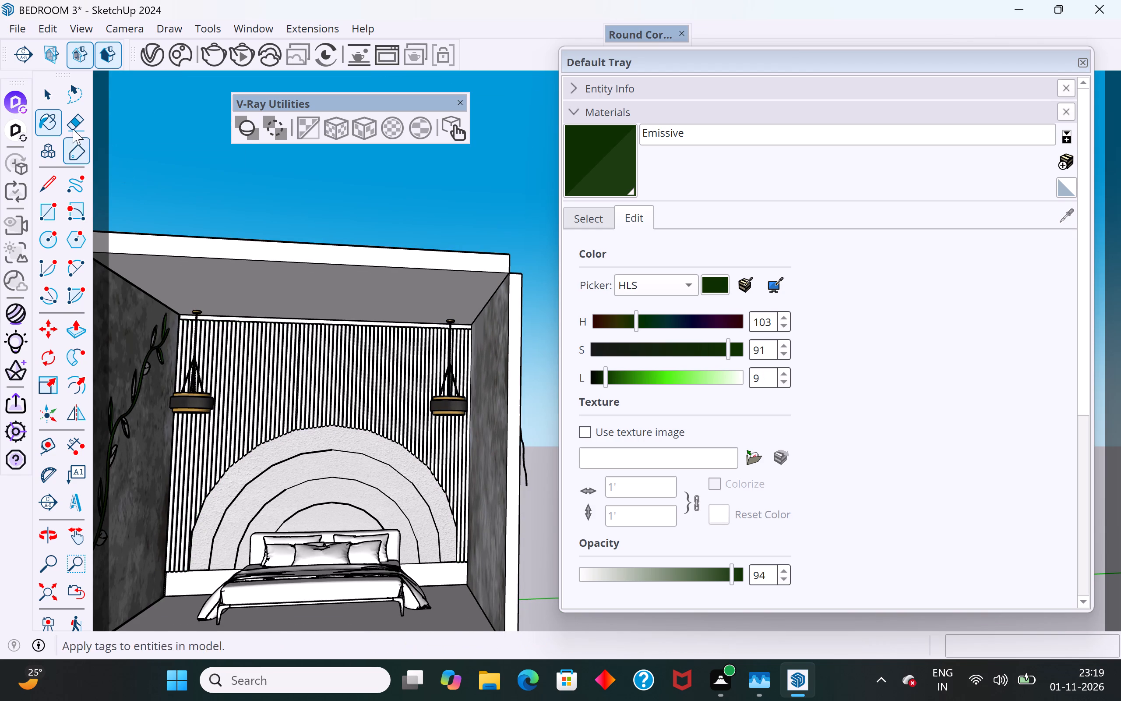
Explode the slatted wall group behind the bed so its slats can be painted separately.
click(49, 90)
click(397, 414)
right_click(397, 414)
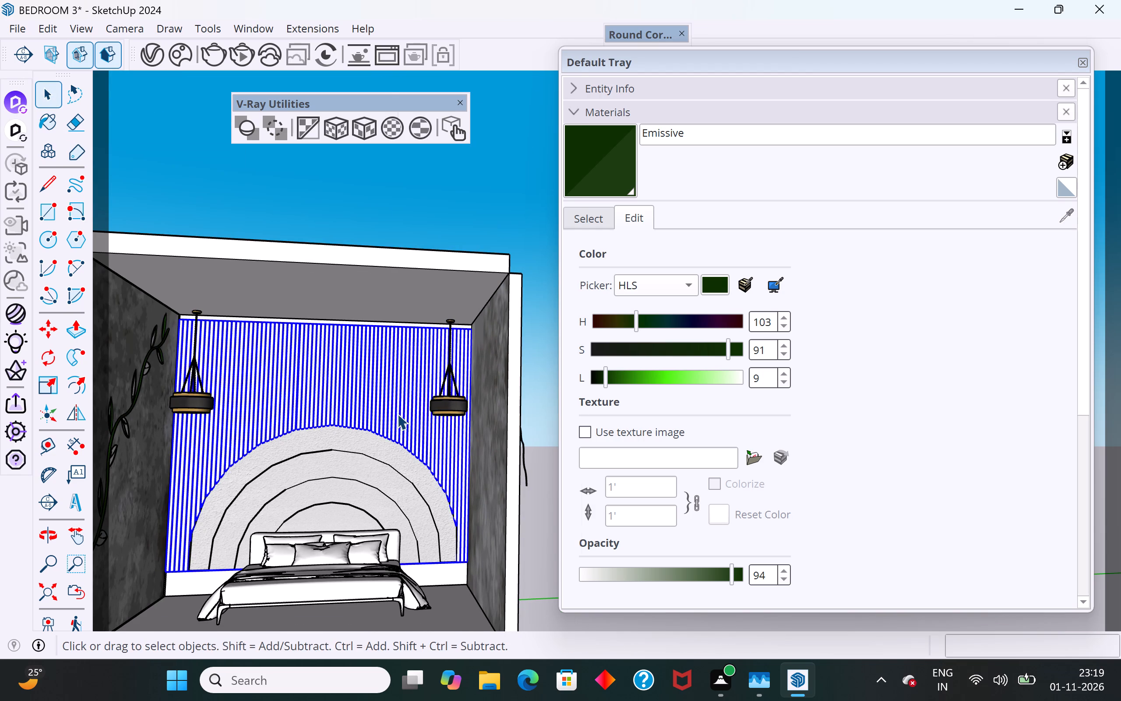
click(458, 121)
click(458, 213)
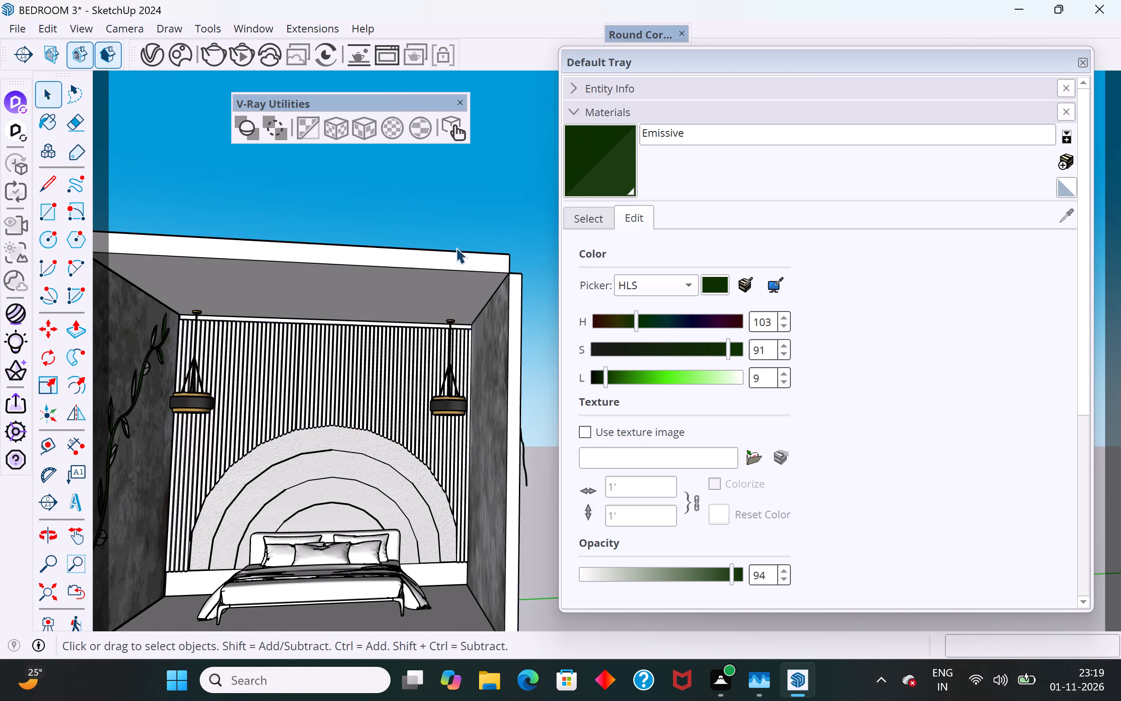
Paint the slatted wall's right-end strip and the first alternate slats beneath the right pendant lamp with the dark green Emissive material.
scroll(465, 449, up, 18)
click(471, 429)
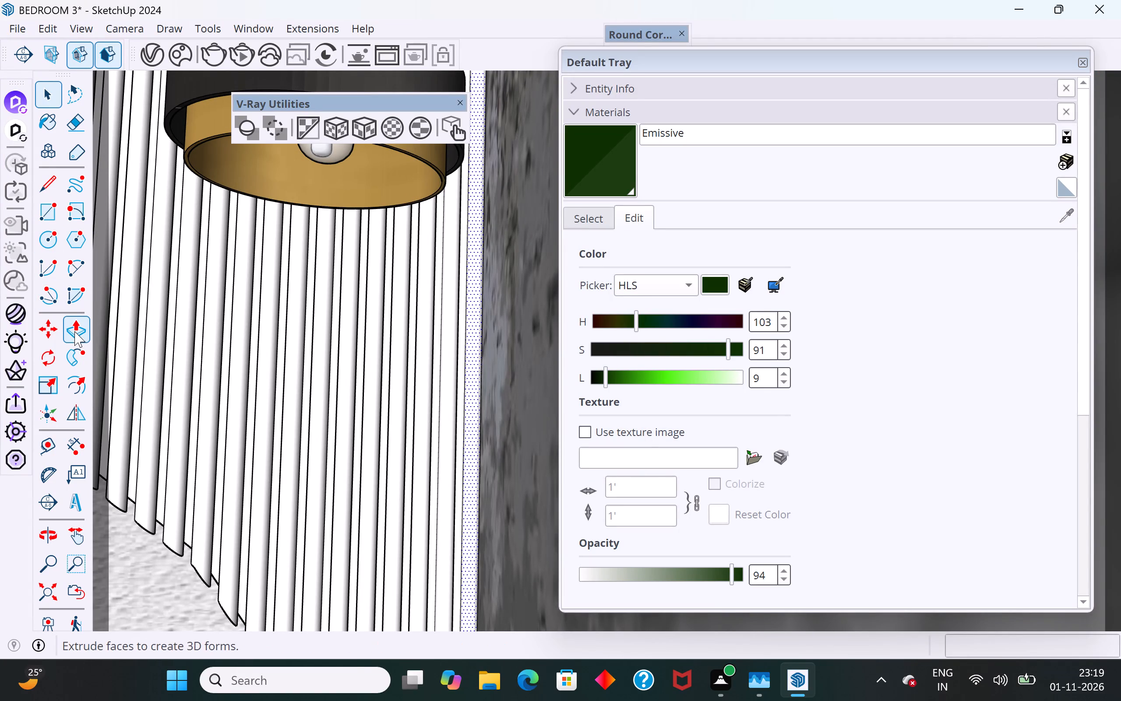
click(49, 125)
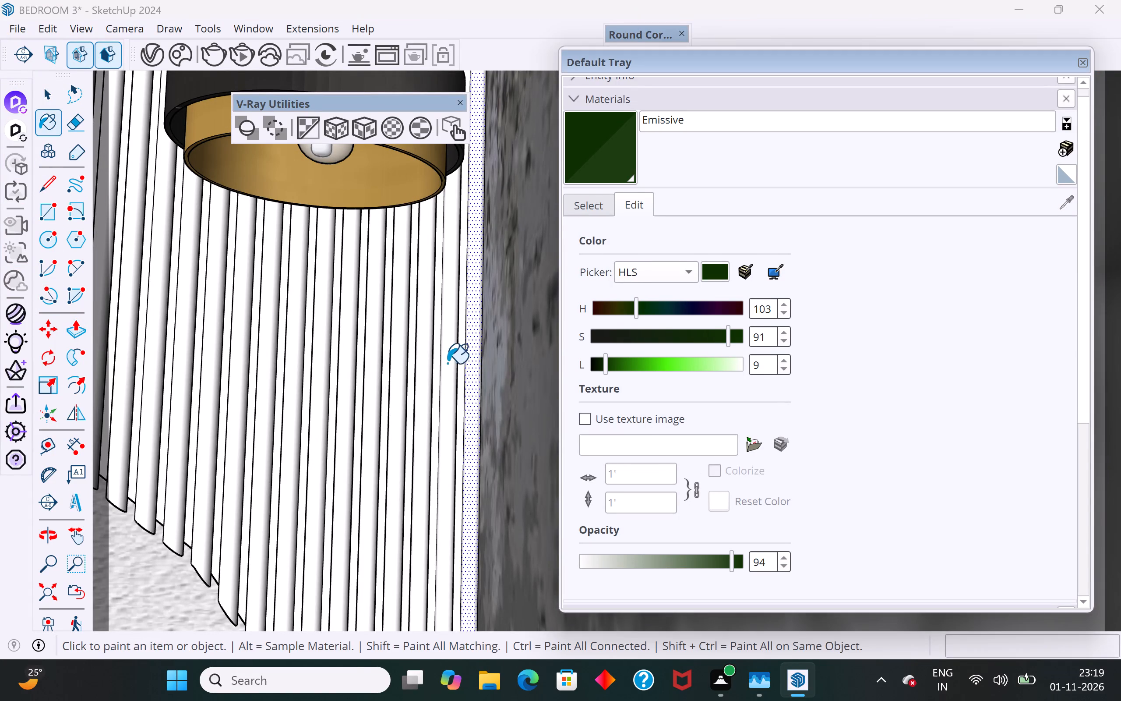
scroll(470, 377, up, 6)
click(471, 378)
click(387, 386)
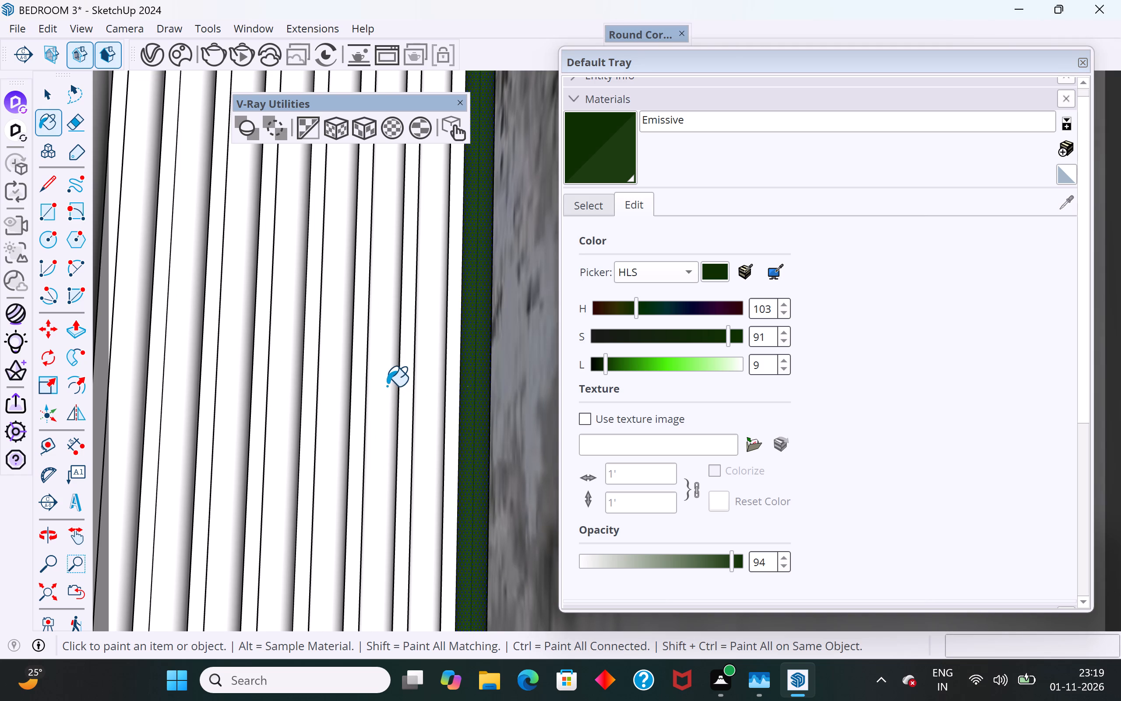
click(283, 383)
click(180, 385)
scroll(501, 353, down, 7)
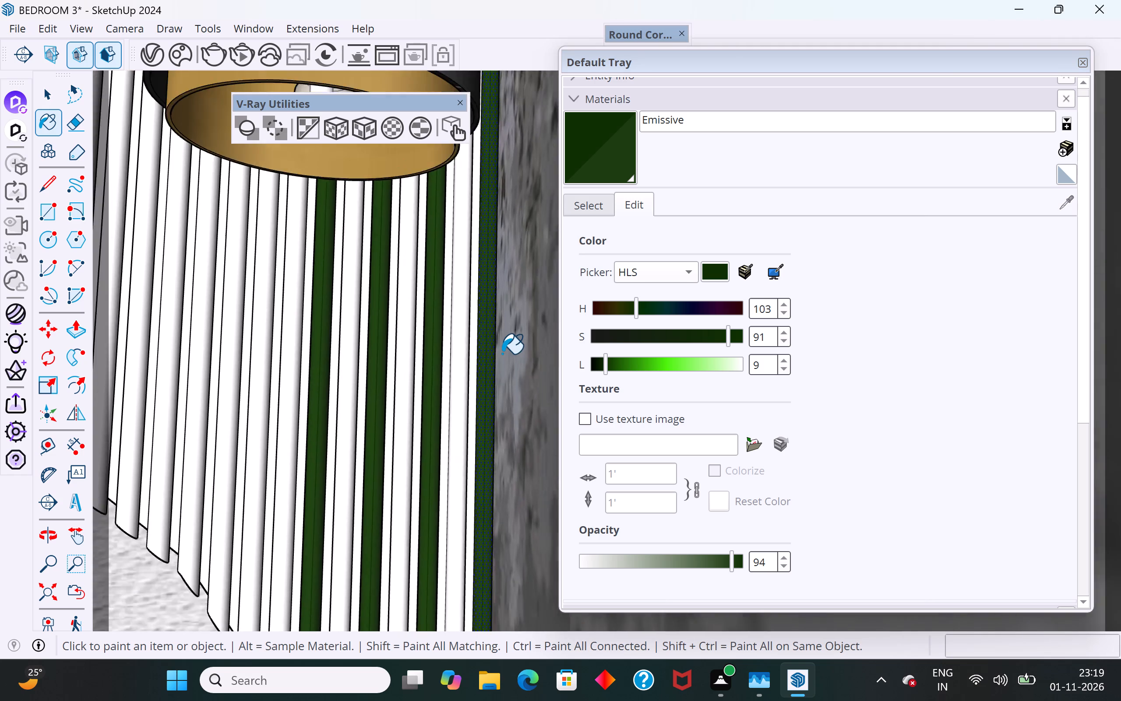
scroll(502, 354, down, 2)
scroll(326, 406, up, 7)
click(319, 399)
scroll(428, 419, down, 9)
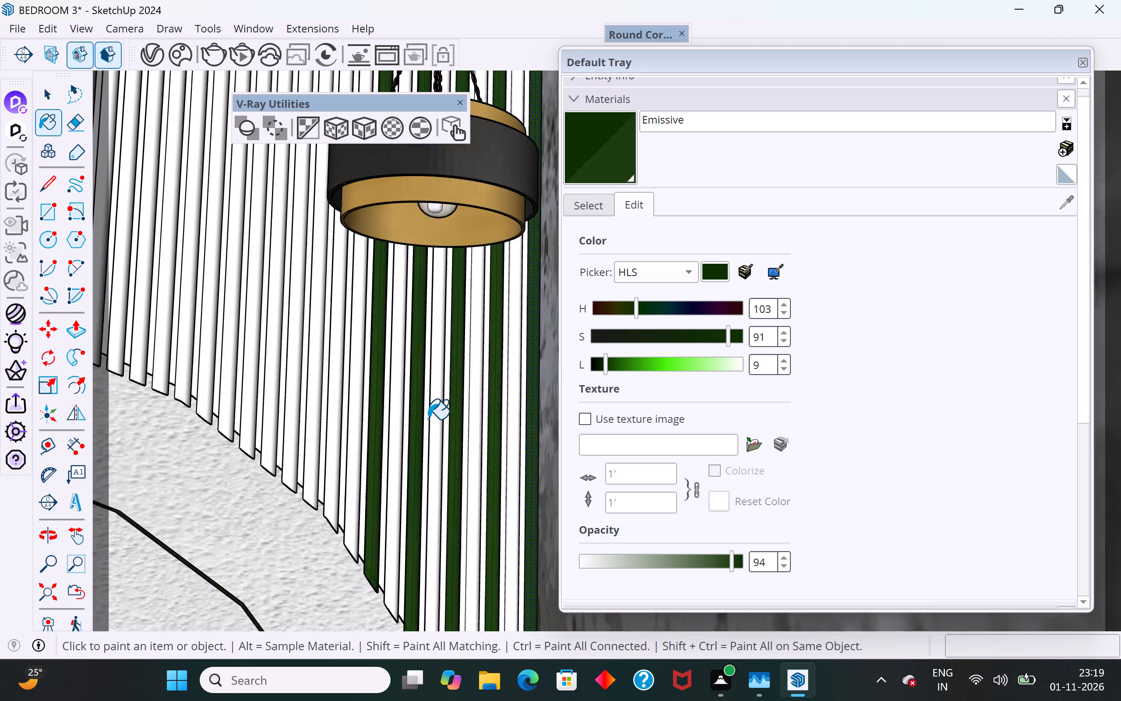
Continue painting every other slat with dark green Emissive from the right pendant lamp toward the arch's centre.
scroll(420, 422, up, 9)
click(352, 392)
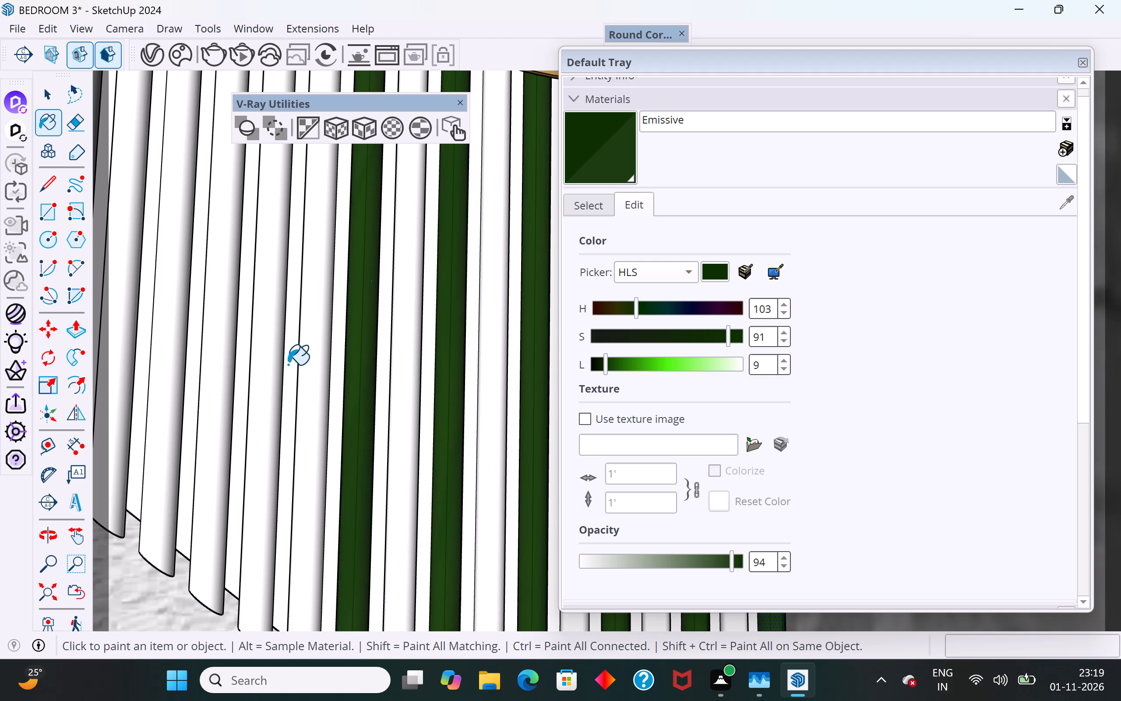
click(265, 354)
scroll(462, 412, down, 4)
scroll(281, 388, up, 3)
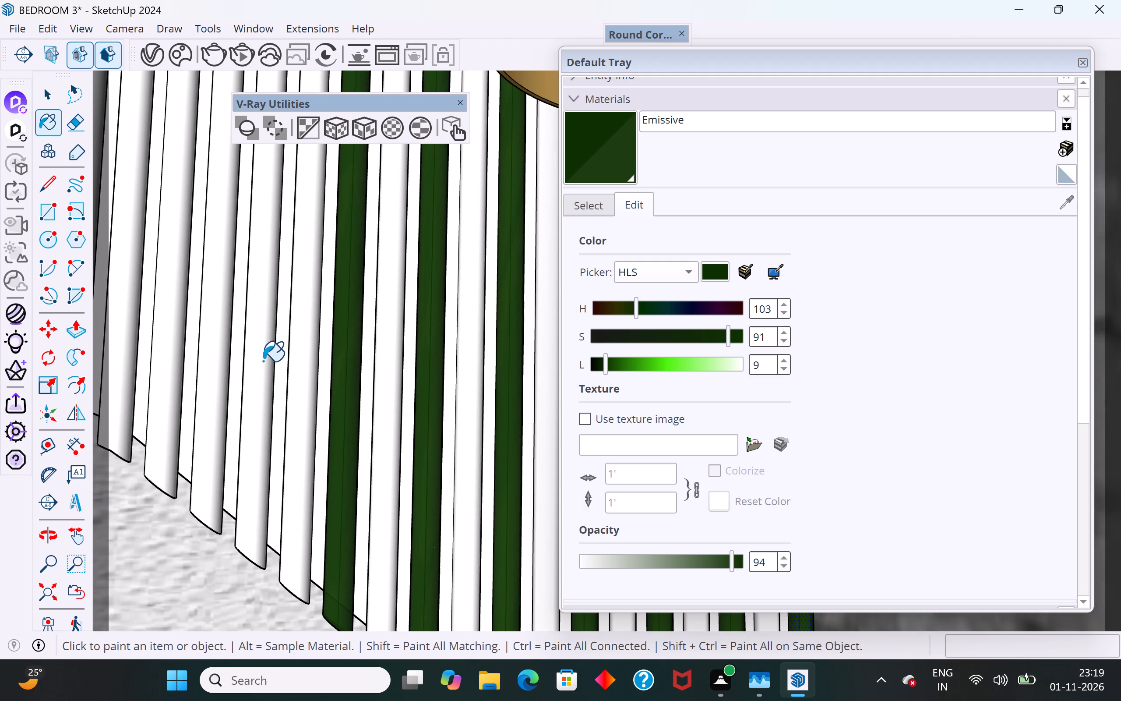
click(263, 361)
click(163, 344)
scroll(481, 450, down, 9)
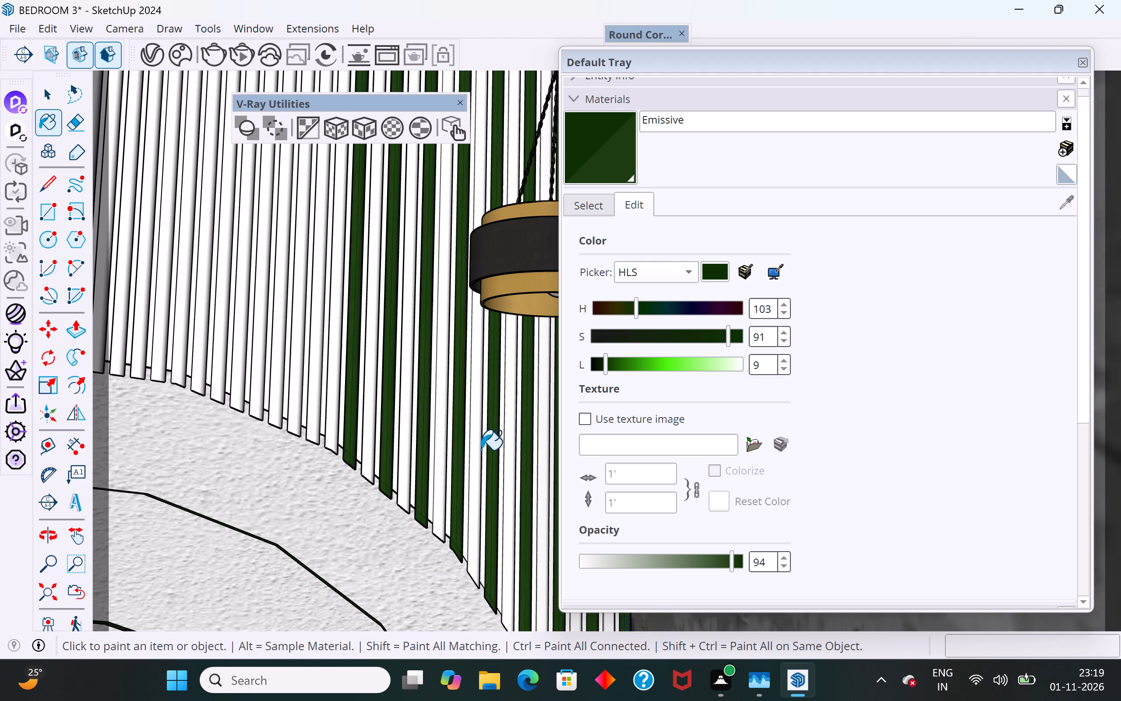
Paint the following alternate slats above the arch's right shoulder with the dark green Emissive material.
scroll(328, 407, up, 5)
click(300, 363)
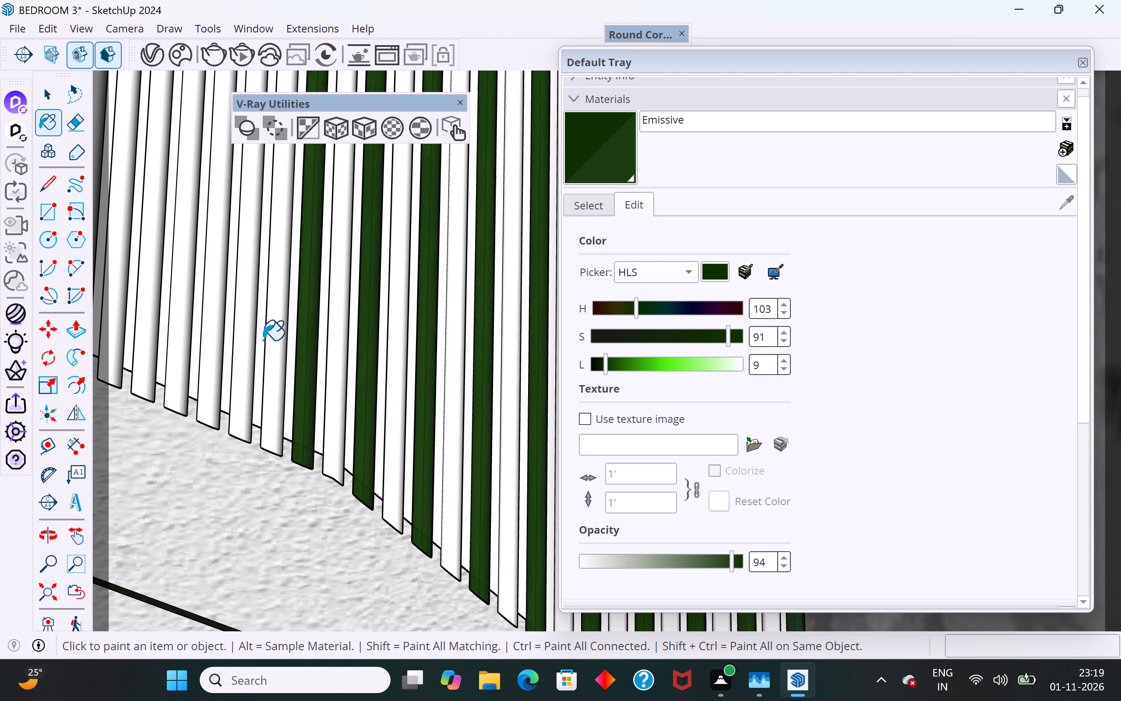
click(244, 328)
click(184, 292)
scroll(530, 503, down, 2)
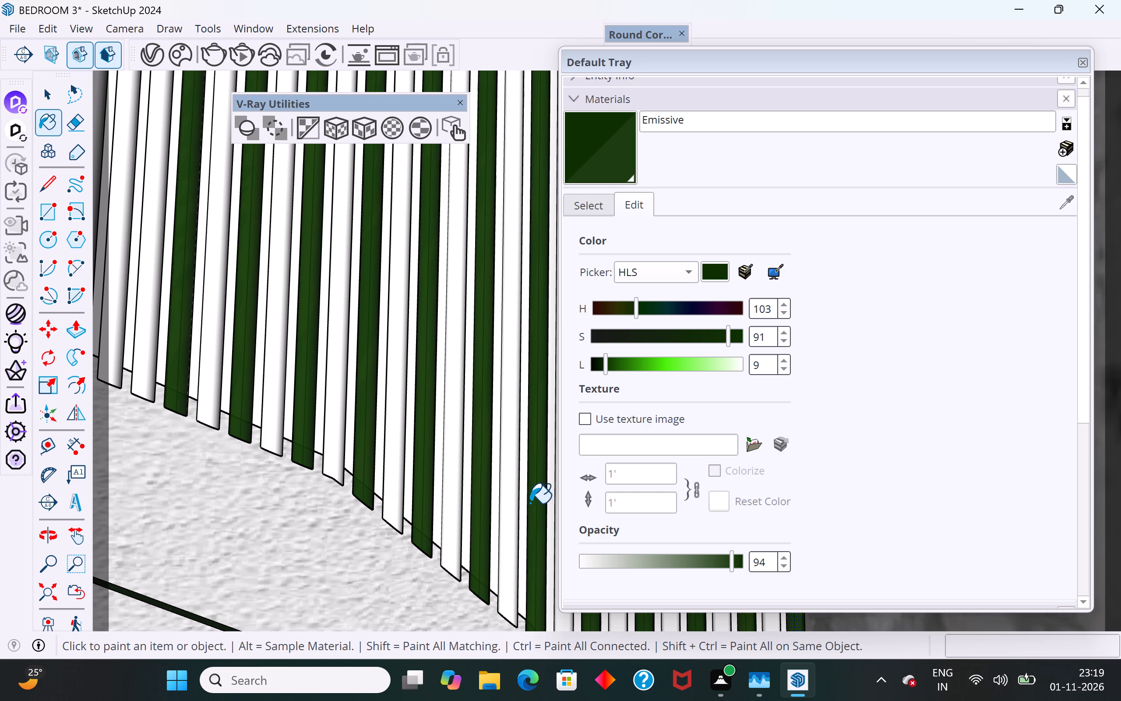
scroll(530, 503, down, 4)
scroll(229, 413, up, 11)
click(318, 378)
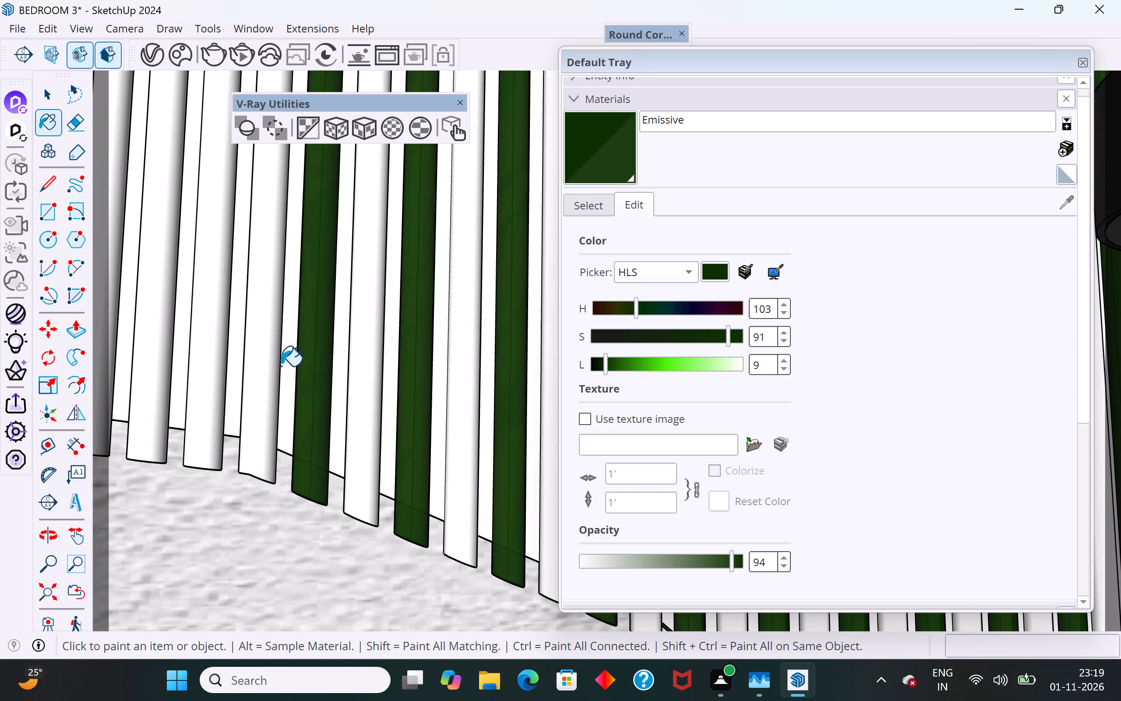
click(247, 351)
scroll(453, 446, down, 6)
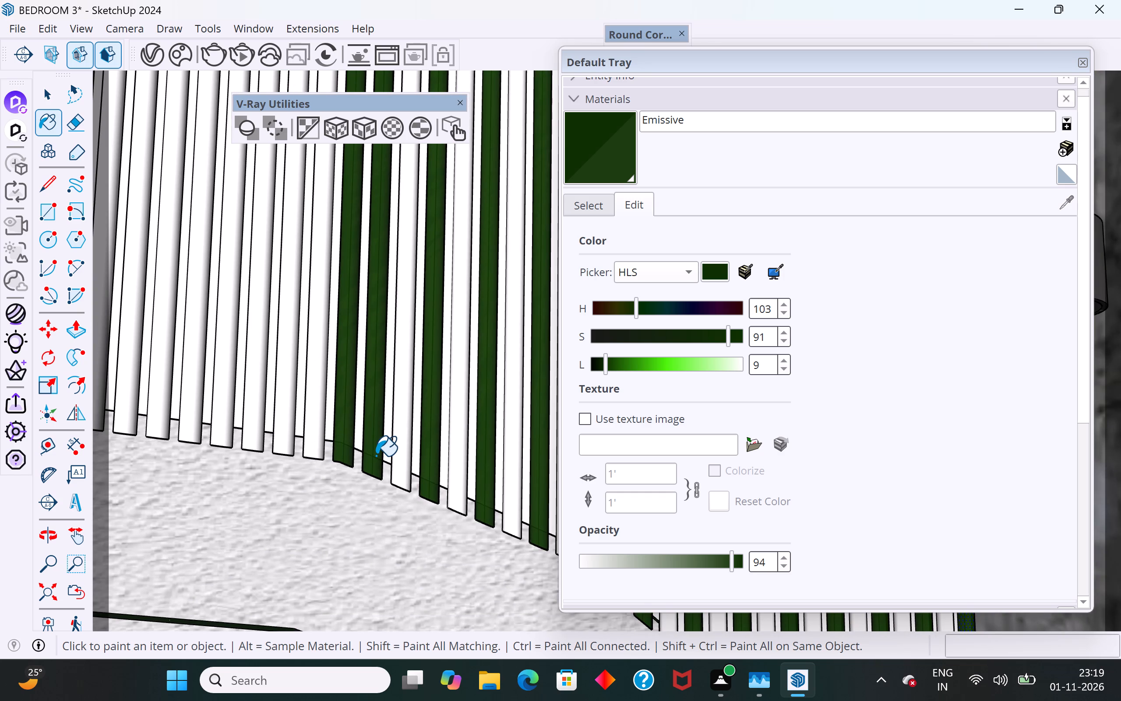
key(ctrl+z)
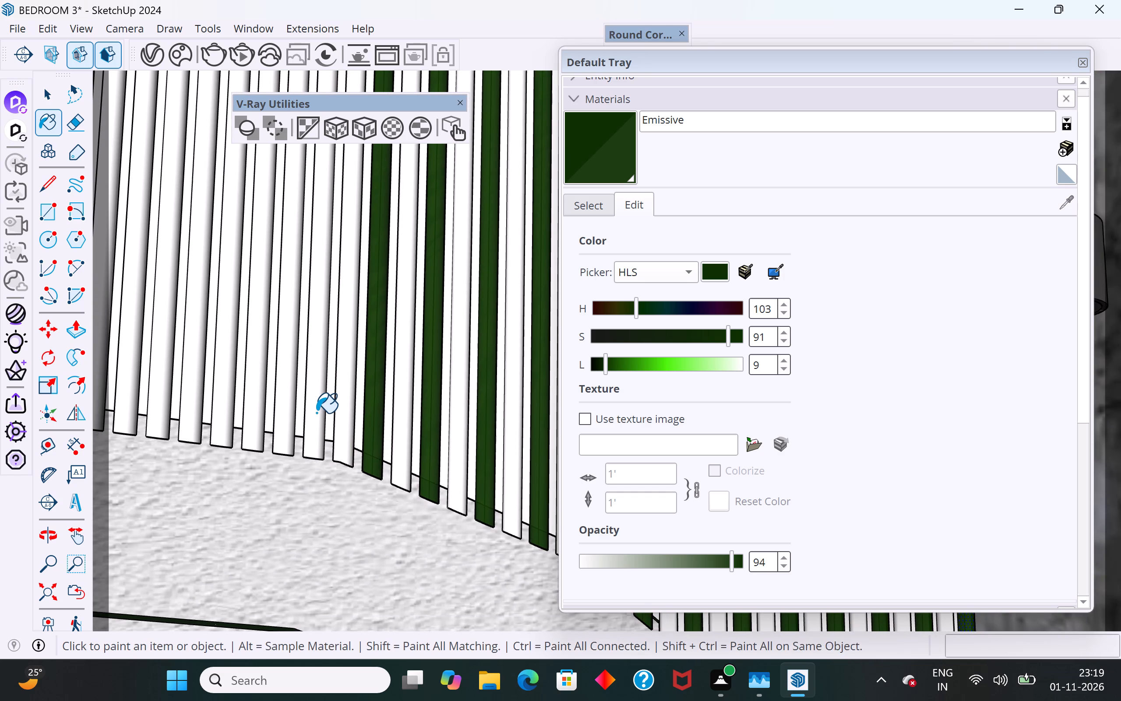
Paint every other slat with dark green Emissive along the arch's right side up to its peak.
click(316, 413)
click(254, 389)
scroll(490, 511, down, 6)
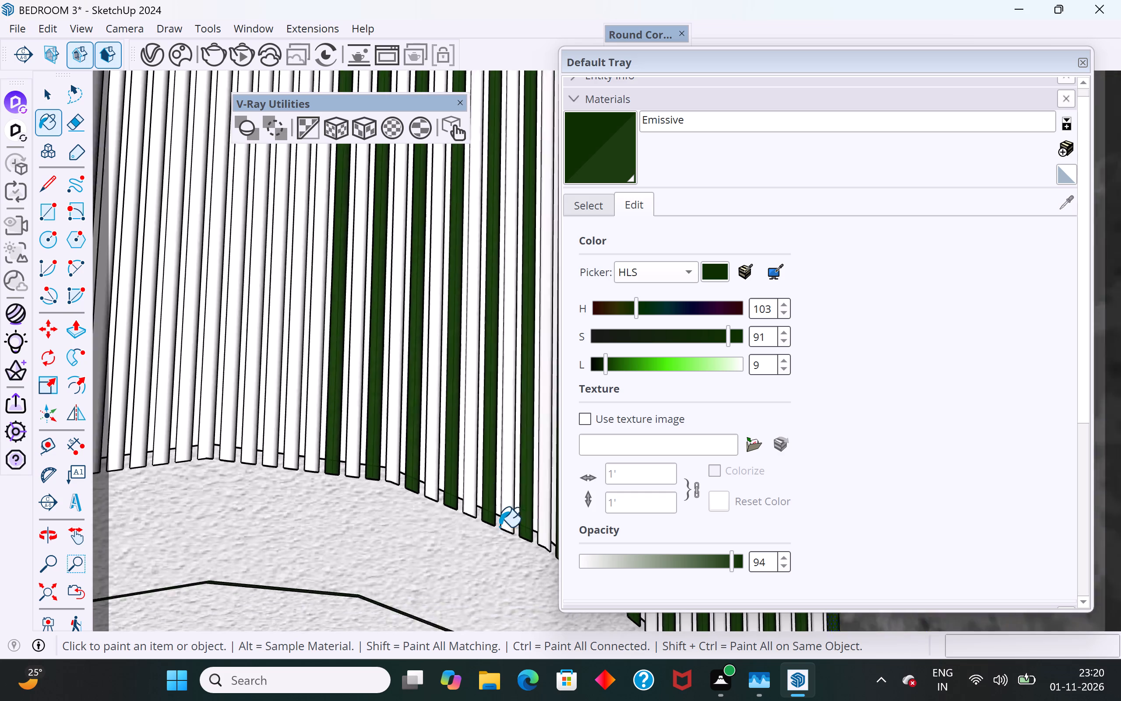
scroll(396, 500, up, 7)
click(308, 453)
scroll(469, 500, down, 5)
scroll(249, 531, up, 3)
scroll(356, 449, up, 4)
click(356, 441)
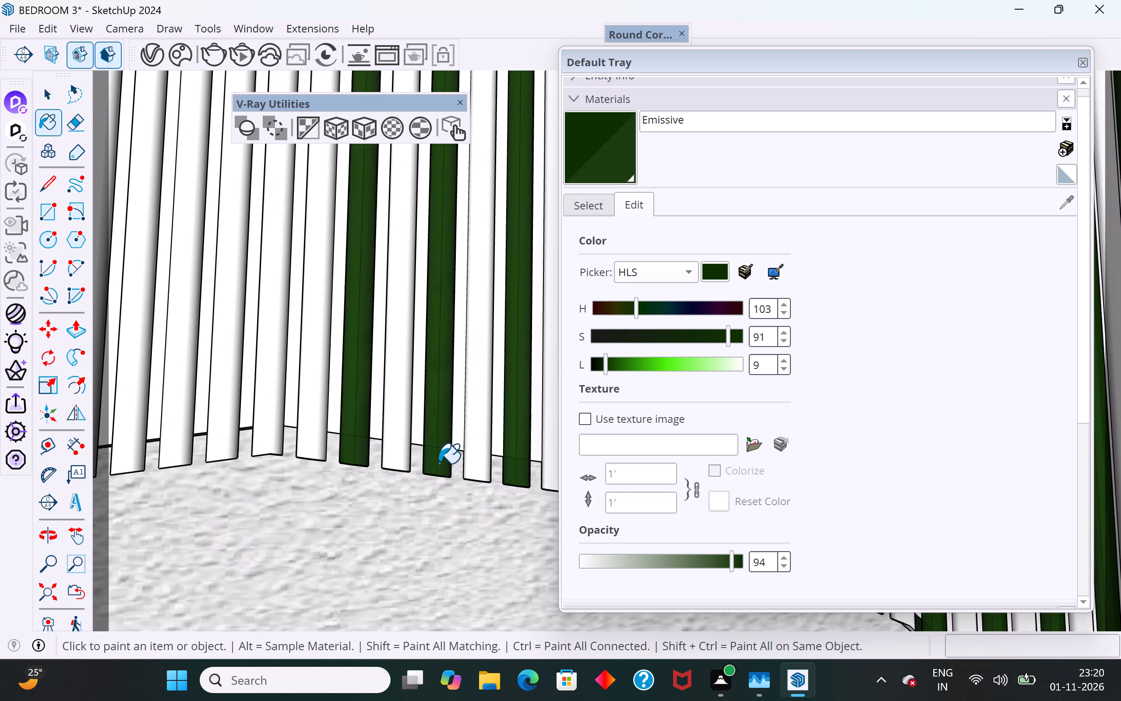
scroll(440, 464, down, 6)
scroll(362, 446, up, 5)
click(328, 420)
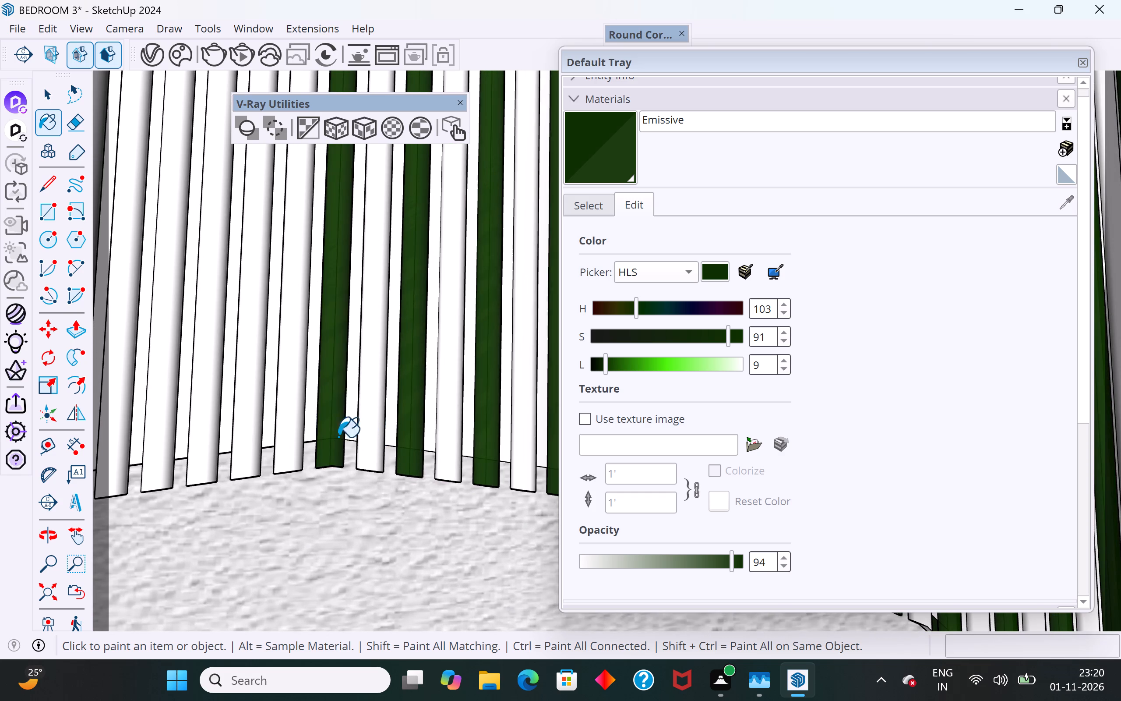
Paint alternate slats with dark green Emissive from the arch's peak onto the start of its left side.
scroll(457, 446, down, 7)
scroll(374, 459, up, 5)
scroll(352, 431, up, 1)
click(333, 404)
scroll(460, 443, down, 4)
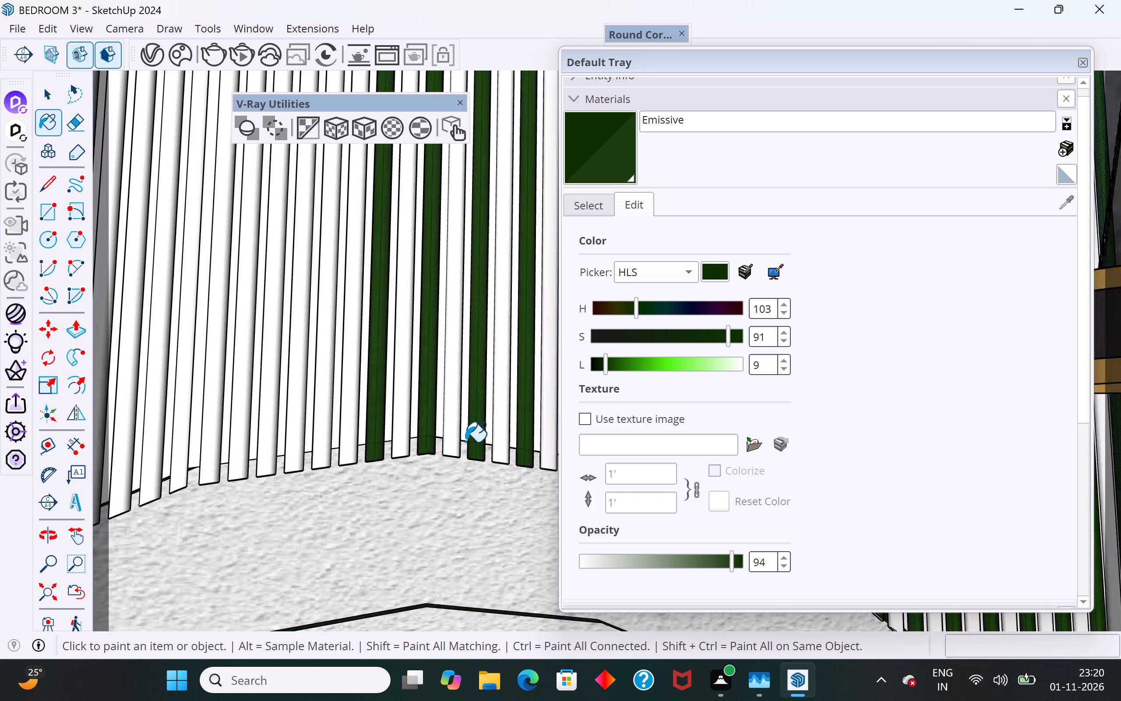
scroll(465, 442, down, 6)
scroll(360, 449, down, 4)
scroll(388, 475, up, 7)
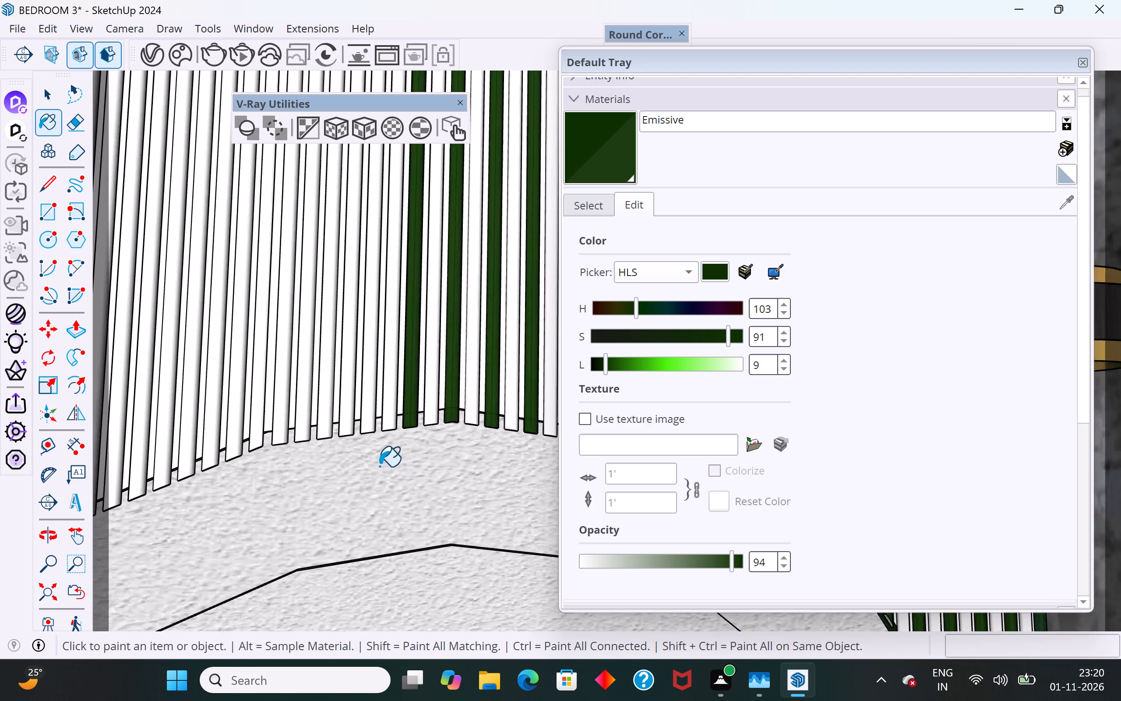
scroll(379, 466, up, 6)
click(359, 388)
click(279, 397)
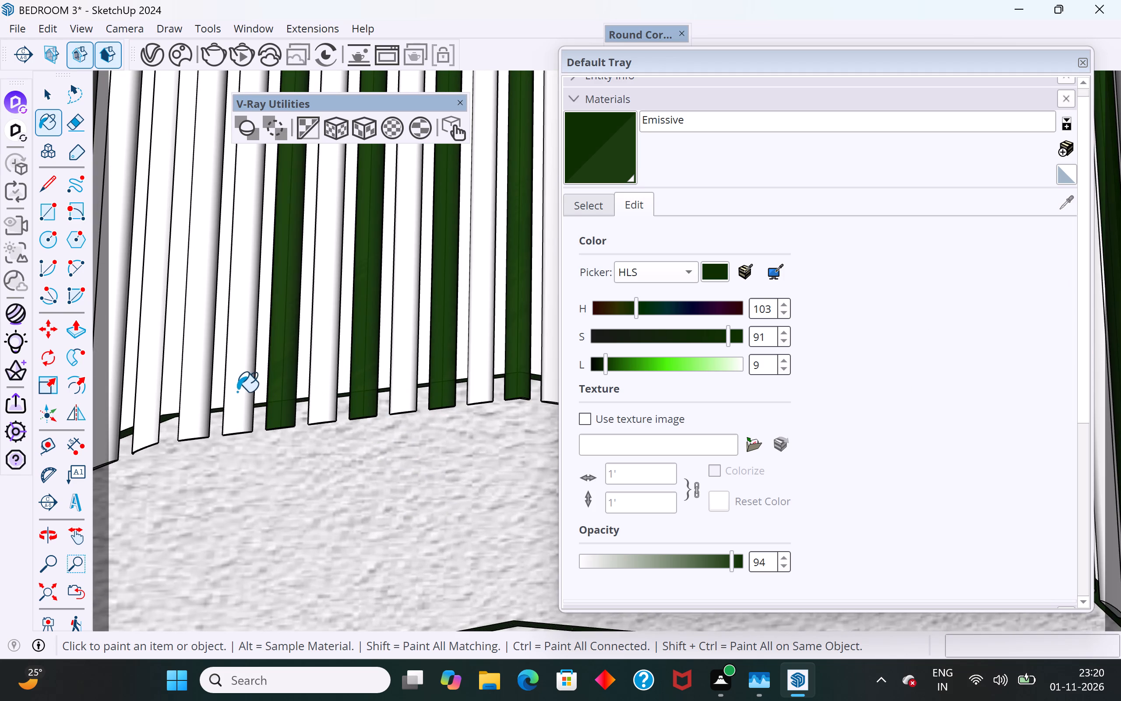
click(197, 385)
Paint the next alternate slats along the arch's upper left curve with the dark green Emissive material.
scroll(443, 347, down, 4)
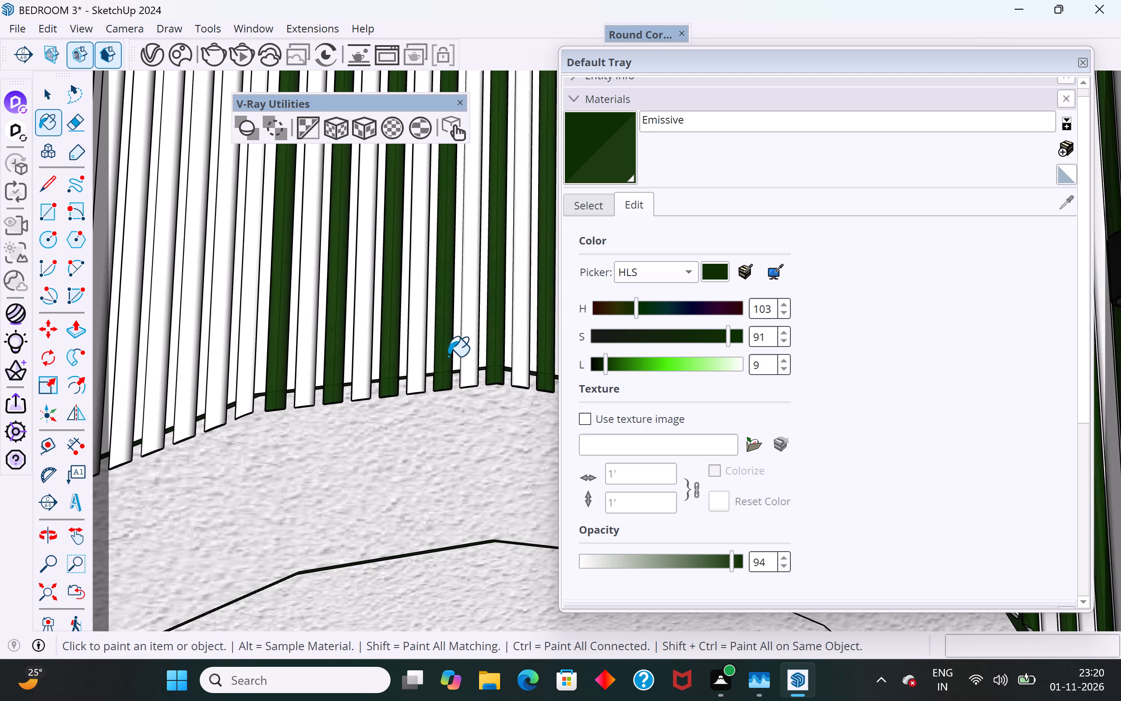
scroll(448, 356, down, 4)
scroll(267, 417, up, 8)
click(308, 355)
scroll(484, 360, down, 2)
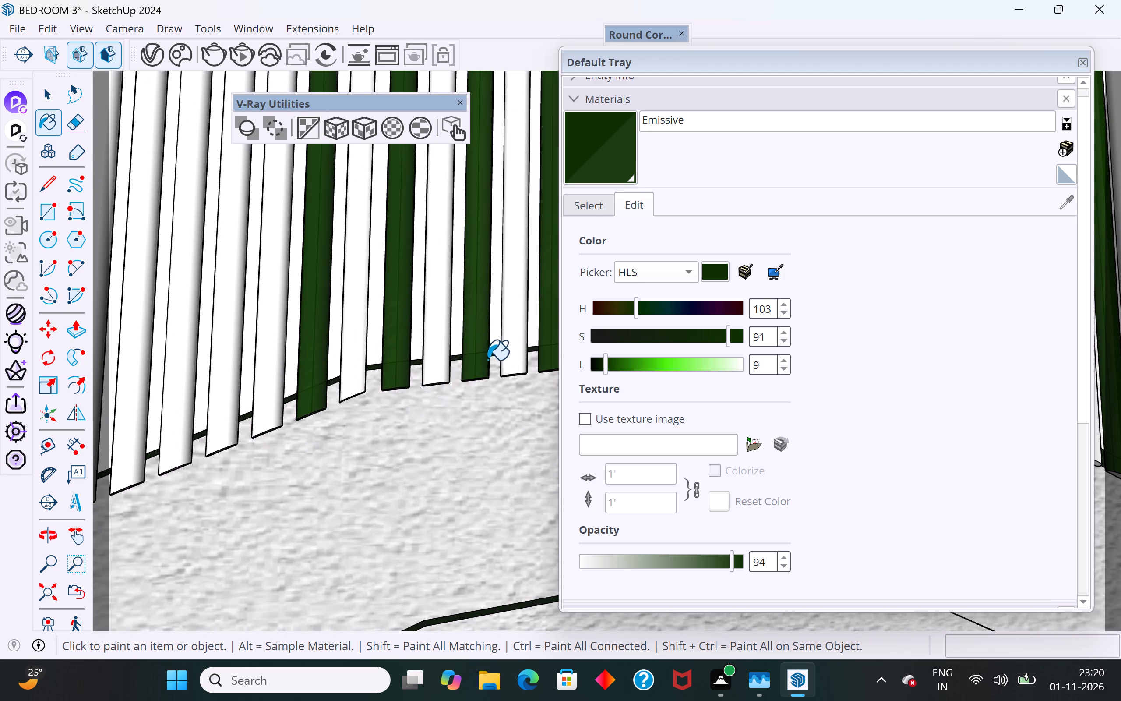
scroll(487, 360, down, 8)
scroll(392, 435, up, 5)
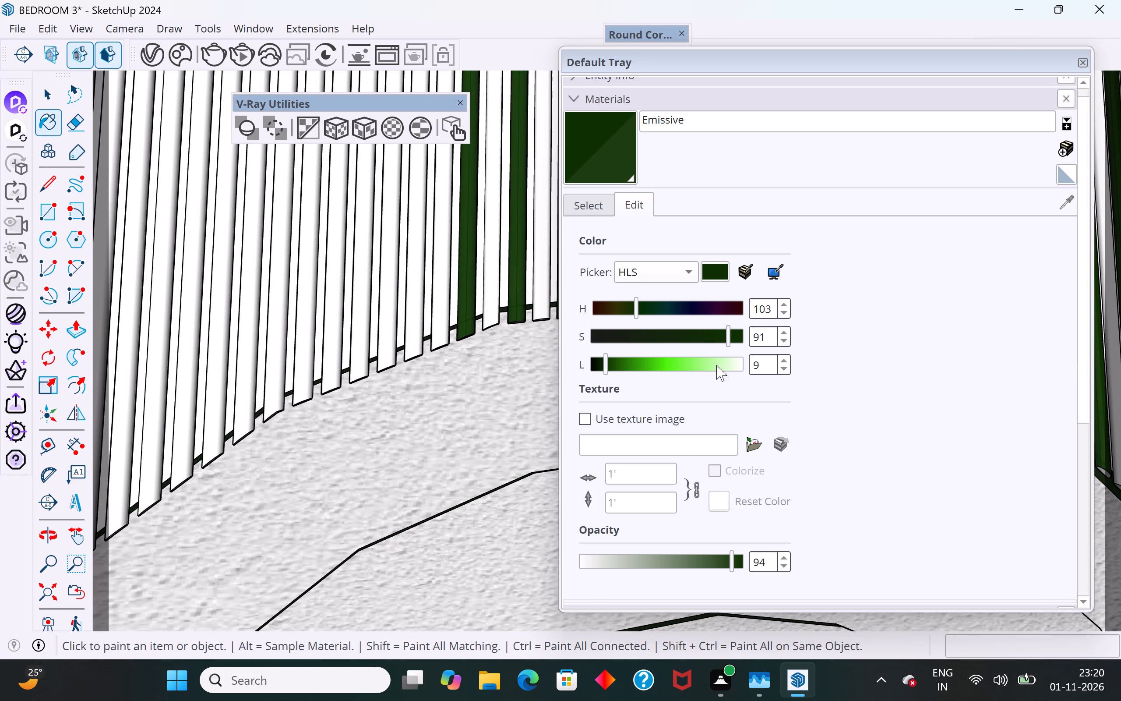
click(411, 322)
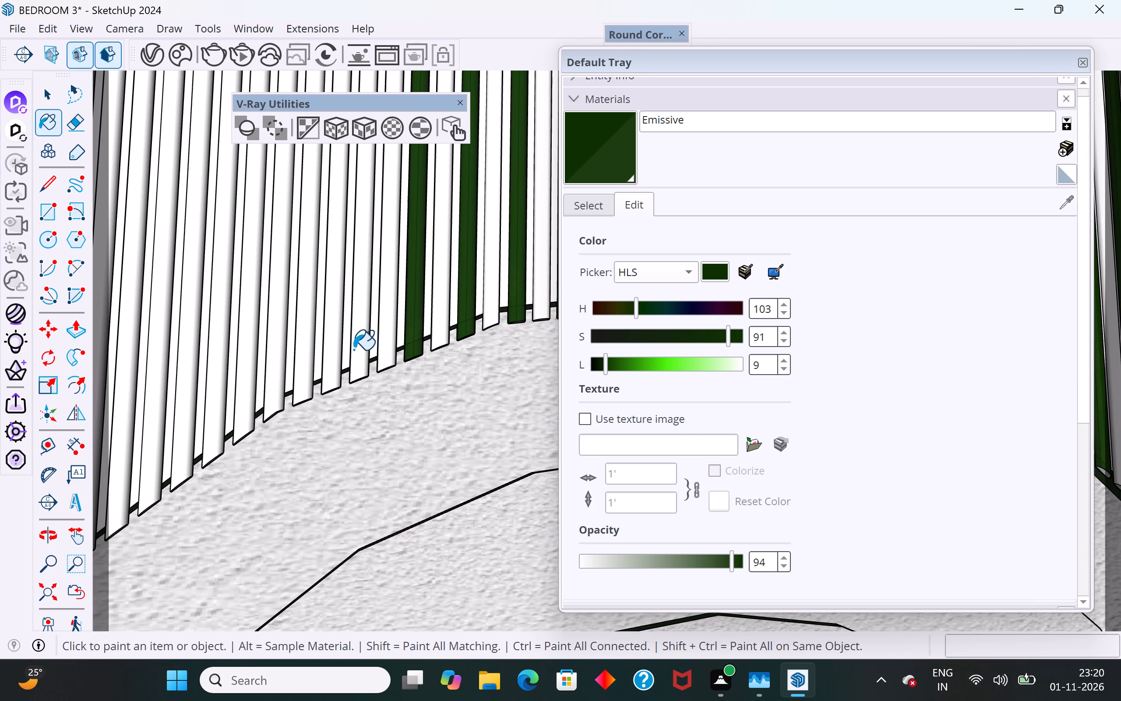
click(367, 343)
click(303, 385)
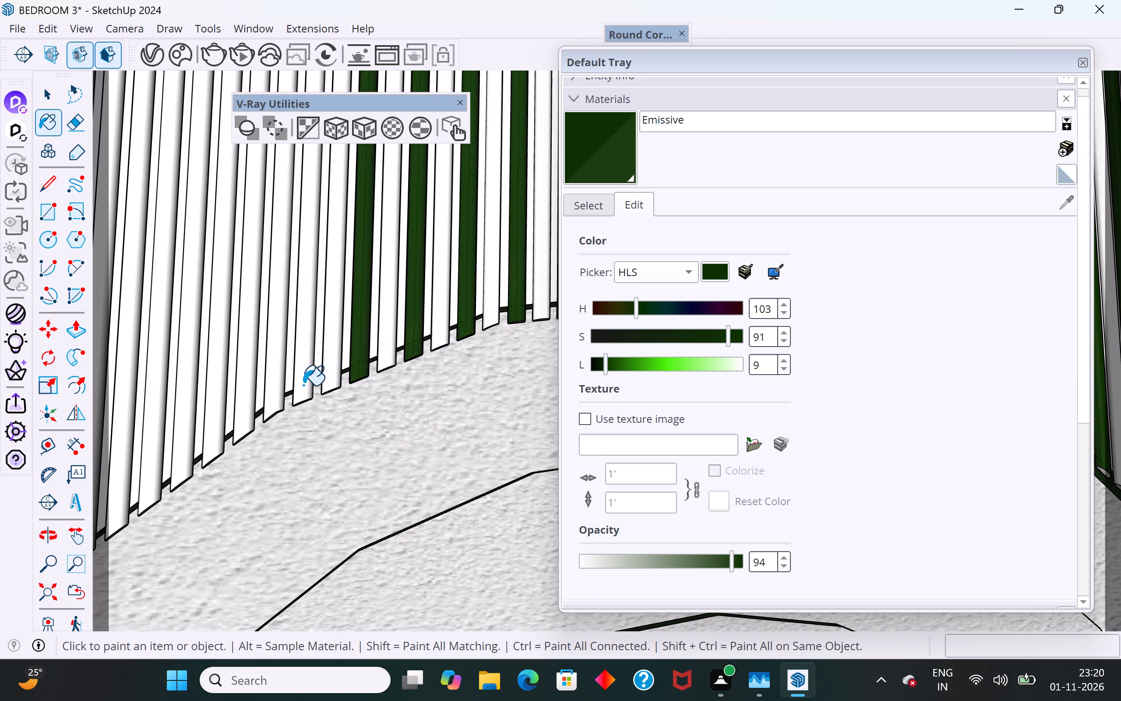
click(242, 428)
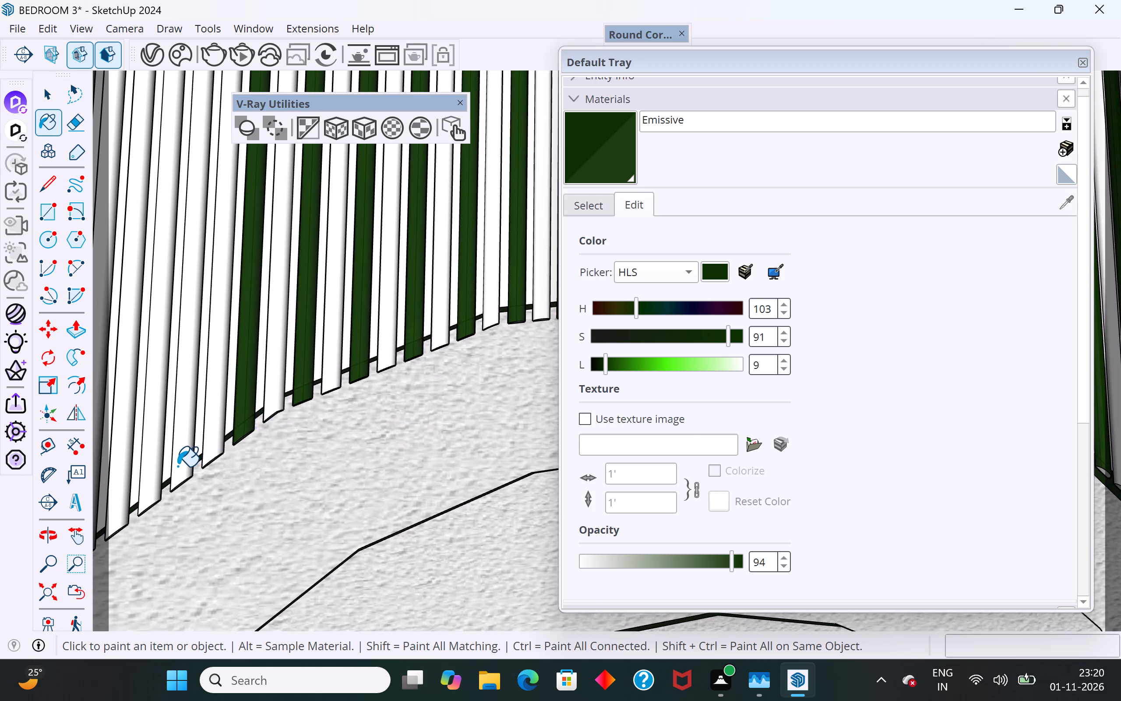
click(177, 466)
Paint further slats dark green Emissive down the arch's steep left side beneath the left pendant lamp.
scroll(508, 257, down, 12)
scroll(383, 355, up, 11)
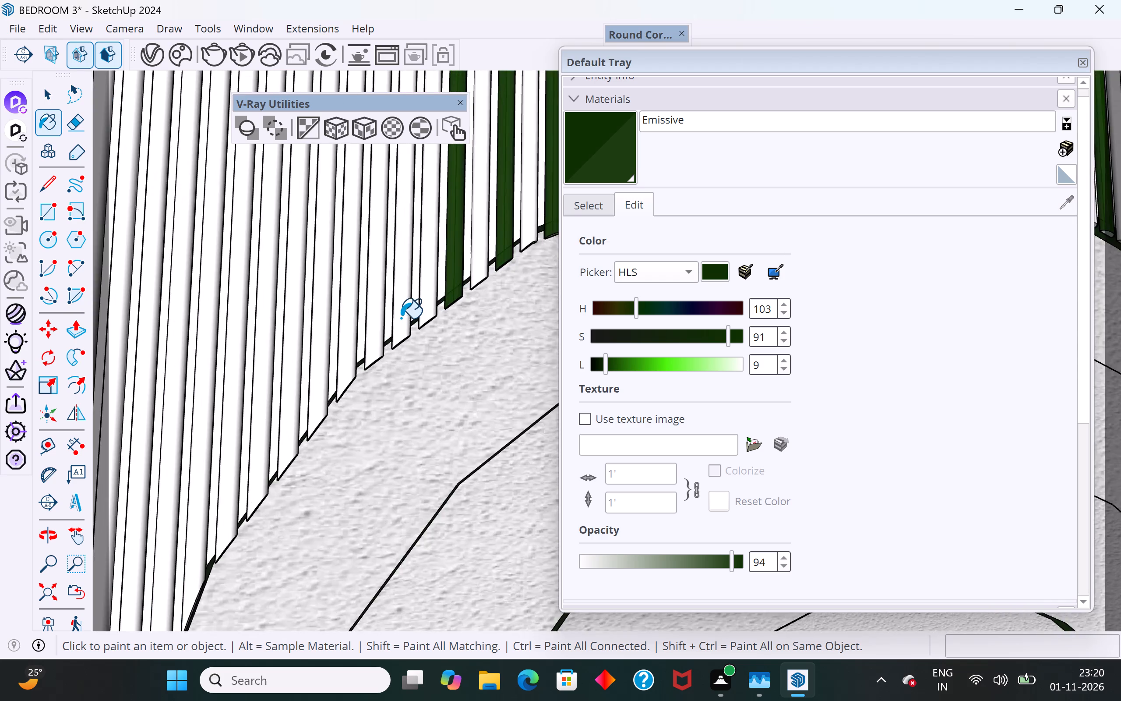
scroll(401, 318, up, 4)
click(404, 296)
click(321, 376)
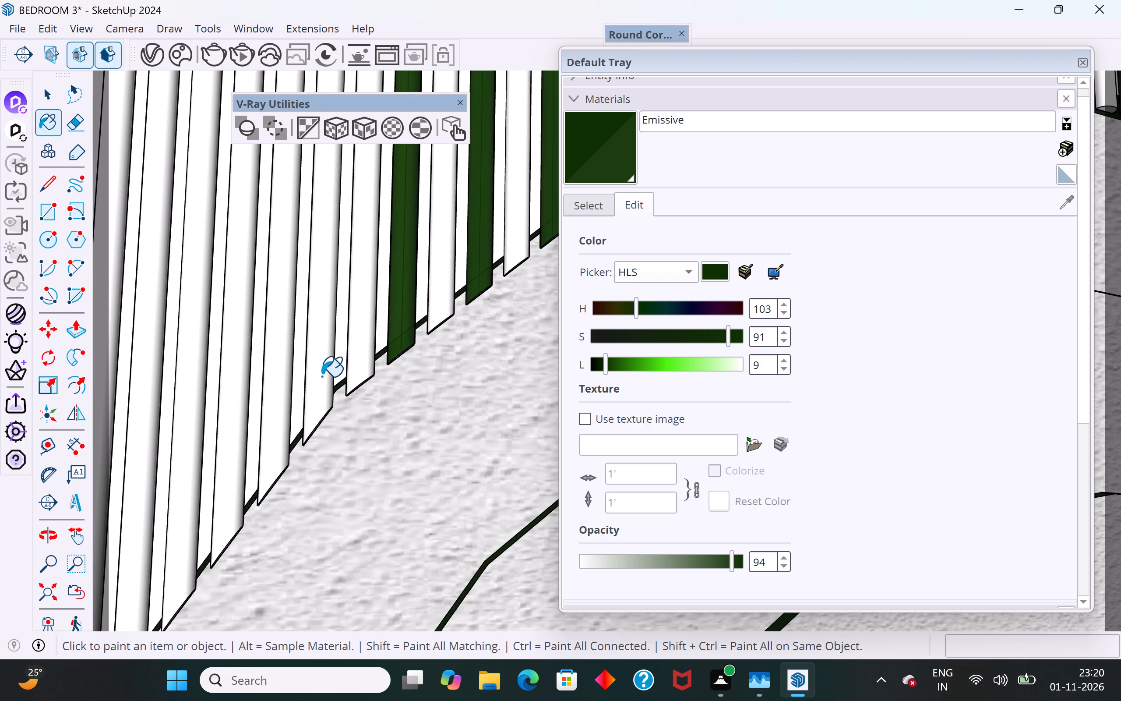
click(278, 406)
click(179, 516)
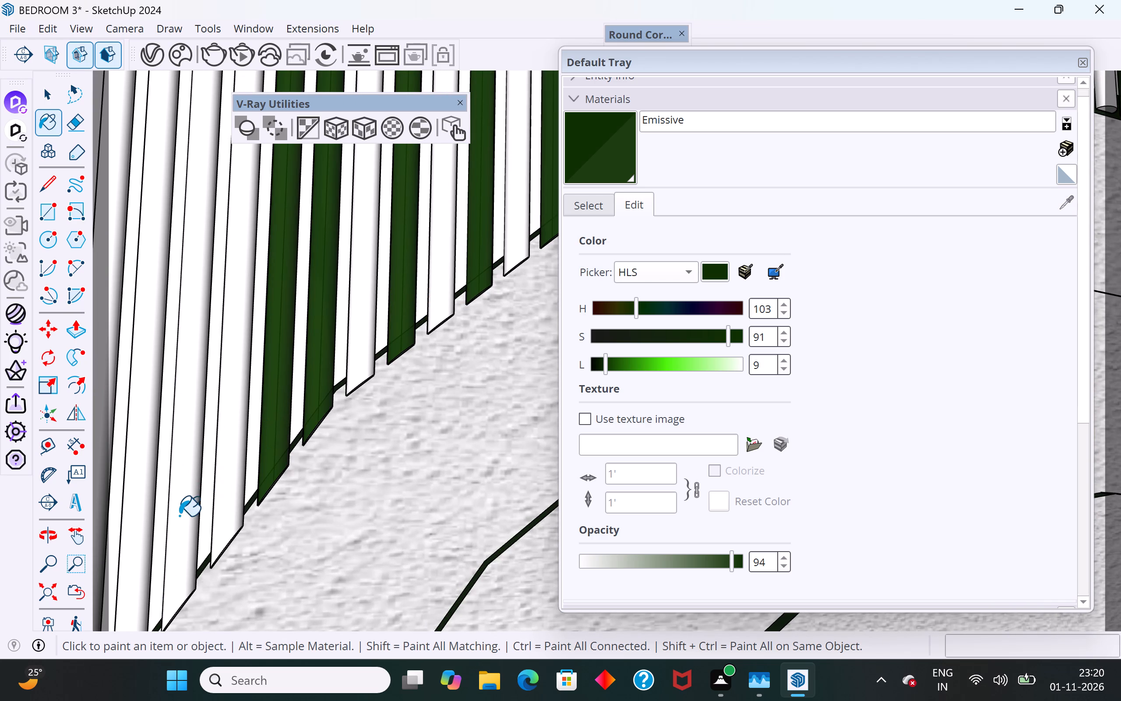
scroll(474, 306, down, 5)
click(248, 488)
scroll(337, 326, down, 4)
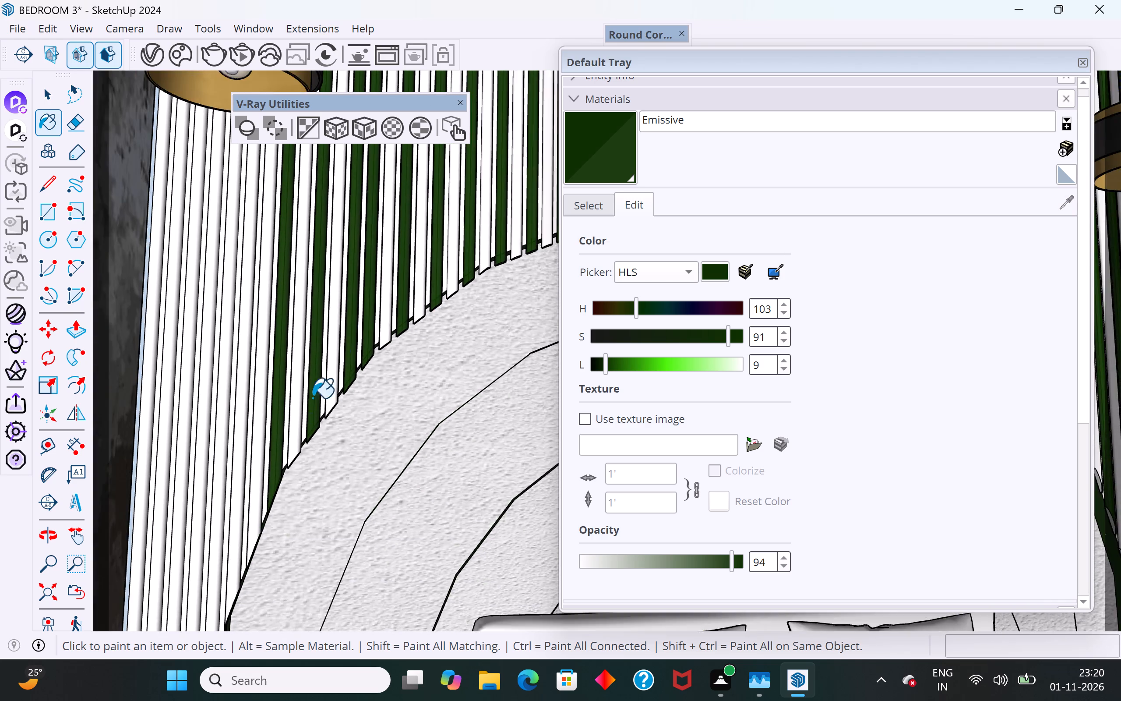
scroll(286, 445, up, 5)
click(207, 514)
Paint the last two alternate slats dark green Emissive between the arch's left base and the dark side wall.
scroll(419, 287, down, 6)
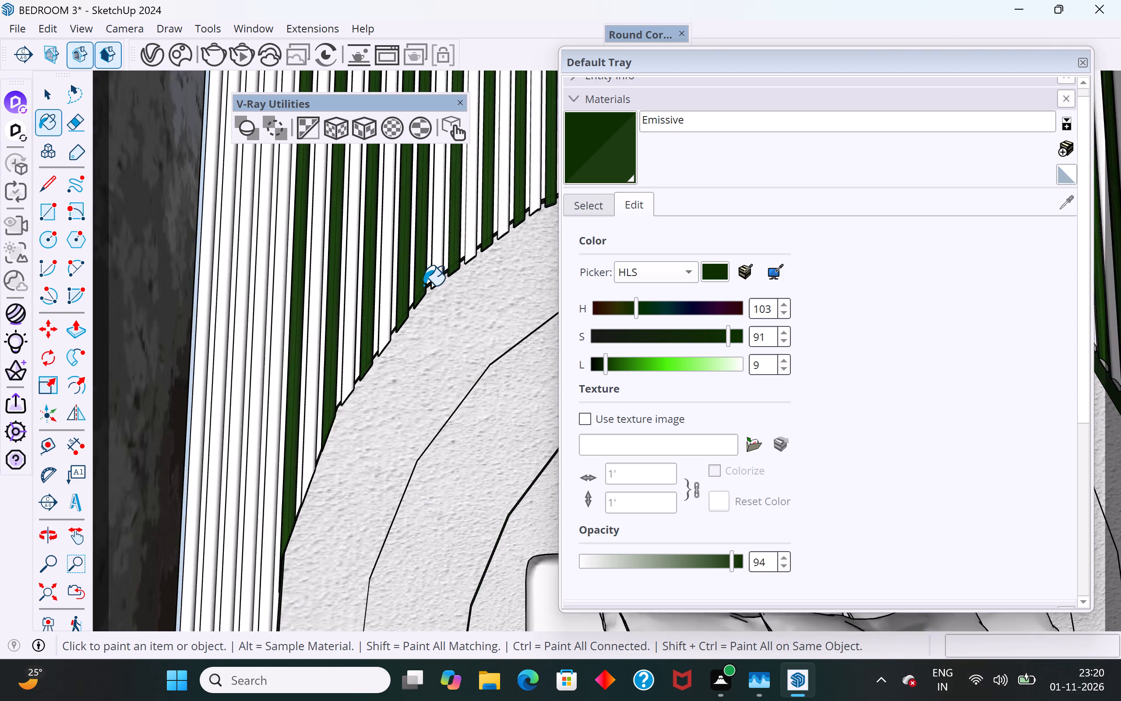
scroll(423, 285, down, 4)
scroll(306, 591, up, 5)
scroll(305, 524, up, 1)
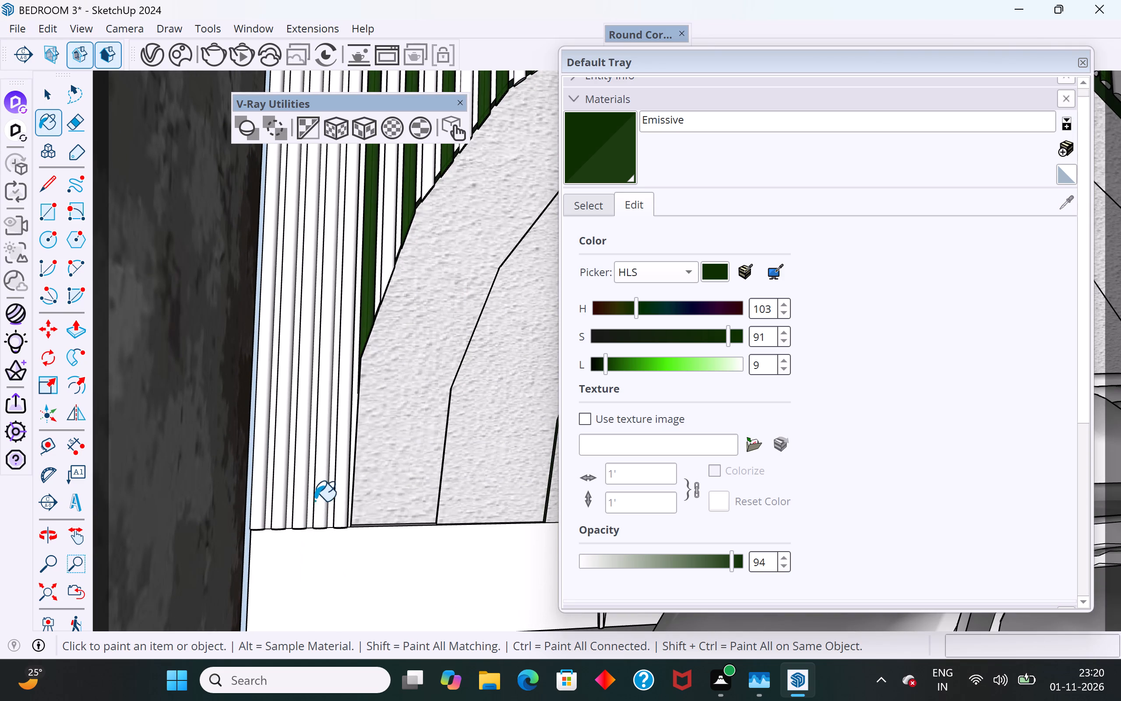
click(317, 493)
click(280, 513)
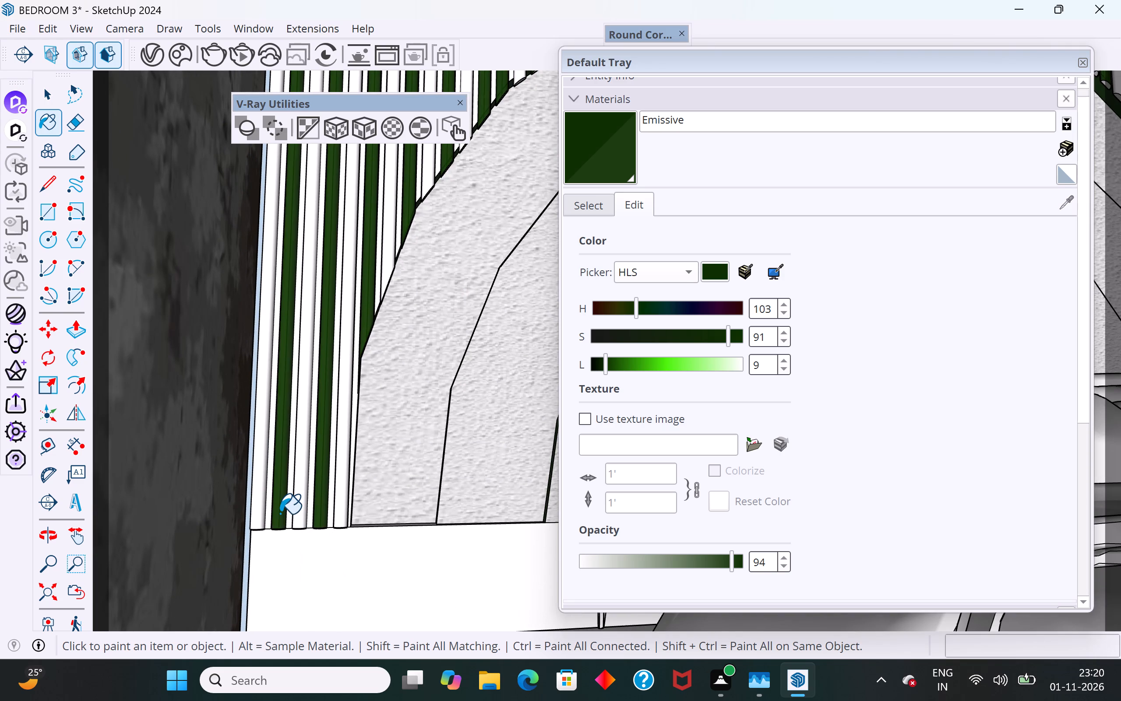
scroll(280, 513, down, 19)
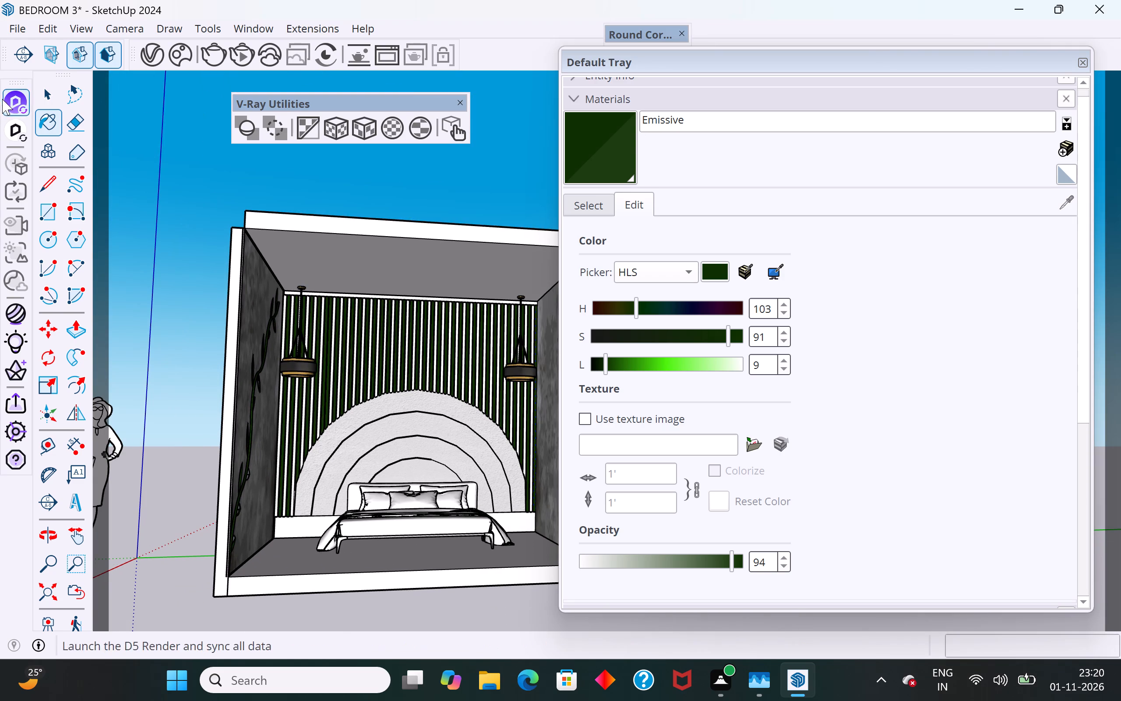
Examine the painted slatted wall and the vine-decorated side wall from several angles.
click(42, 88)
click(128, 152)
middle_drag(302, 280, 171, 239)
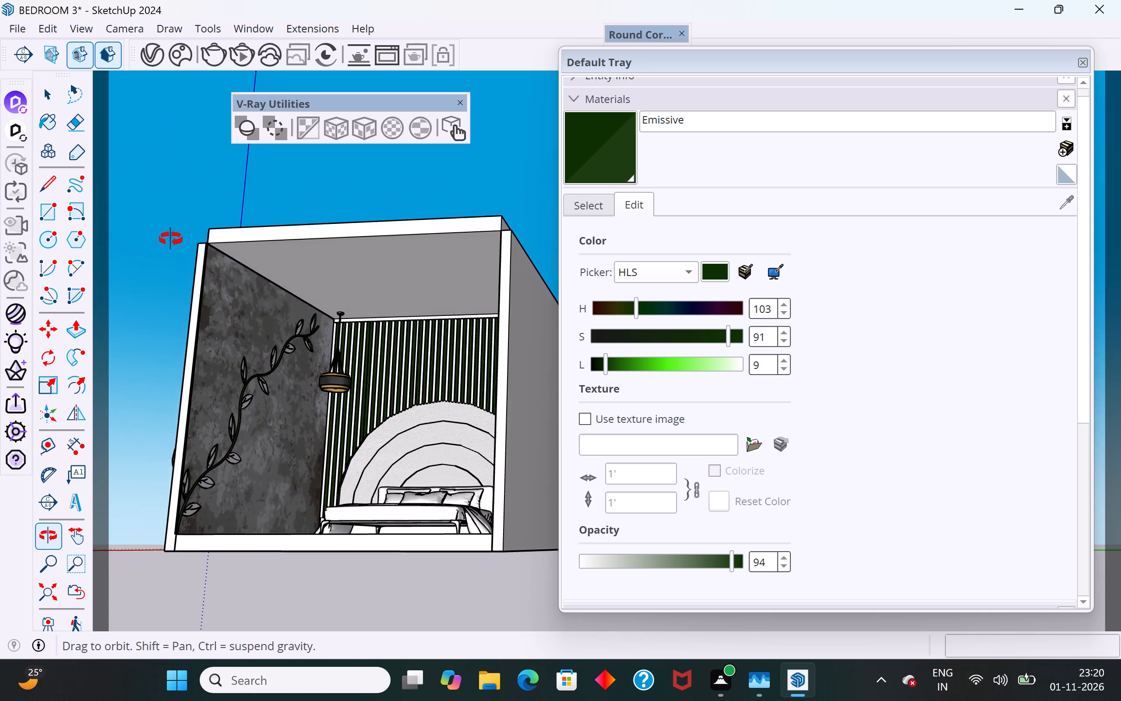
middle_drag(171, 239, 175, 242)
scroll(333, 344, up, 5)
middle_drag(395, 383, 352, 518)
scroll(343, 359, down, 5)
scroll(336, 392, up, 3)
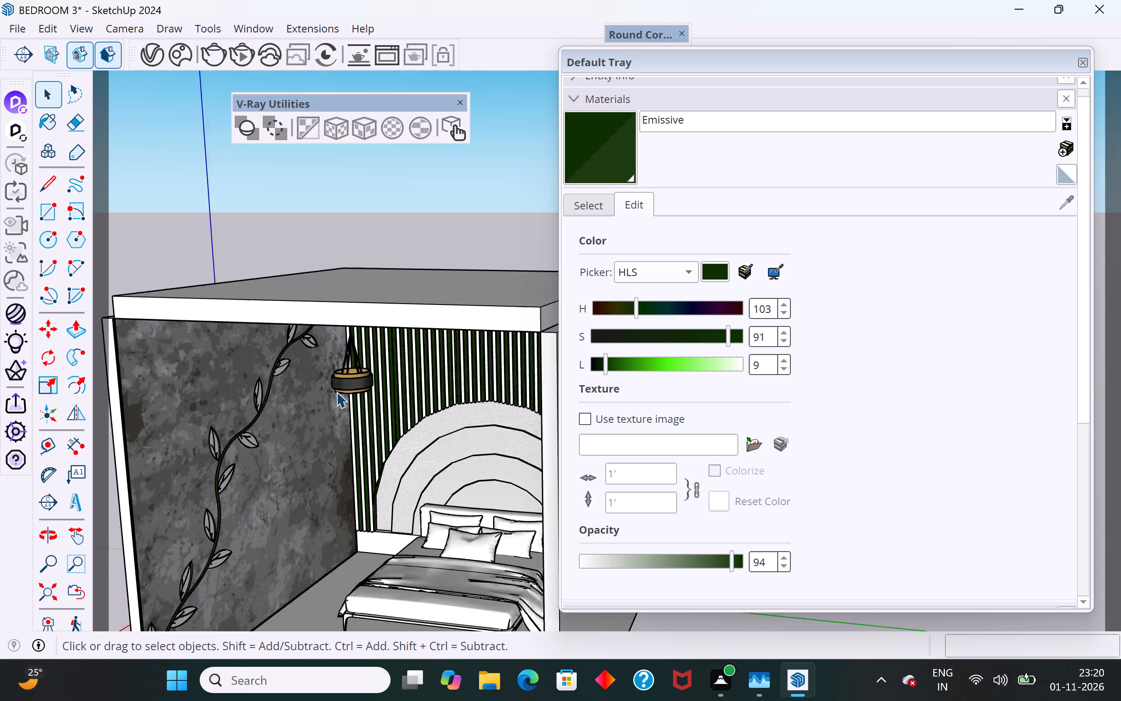
scroll(336, 392, up, 2)
scroll(349, 287, down, 5)
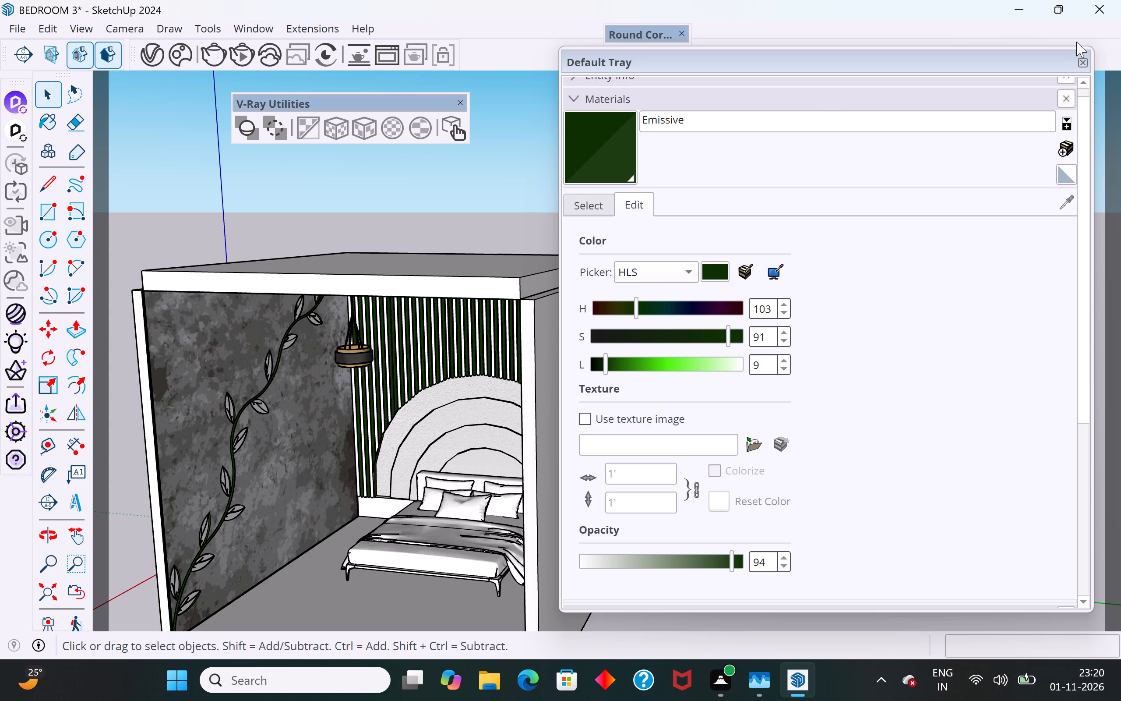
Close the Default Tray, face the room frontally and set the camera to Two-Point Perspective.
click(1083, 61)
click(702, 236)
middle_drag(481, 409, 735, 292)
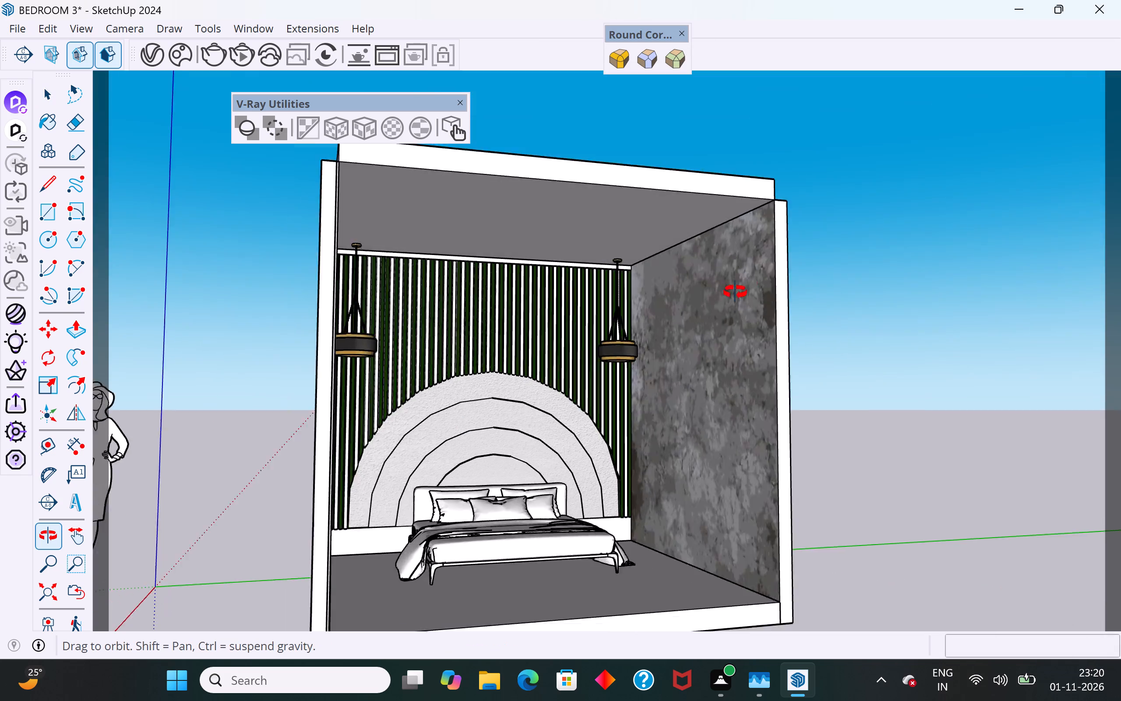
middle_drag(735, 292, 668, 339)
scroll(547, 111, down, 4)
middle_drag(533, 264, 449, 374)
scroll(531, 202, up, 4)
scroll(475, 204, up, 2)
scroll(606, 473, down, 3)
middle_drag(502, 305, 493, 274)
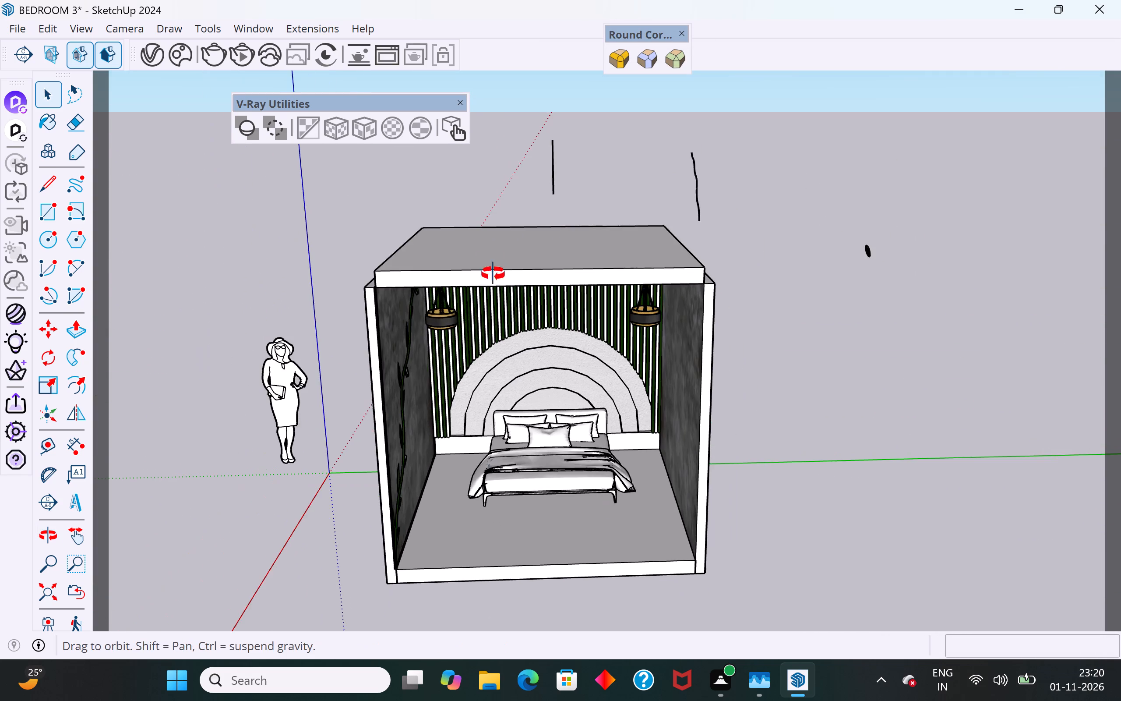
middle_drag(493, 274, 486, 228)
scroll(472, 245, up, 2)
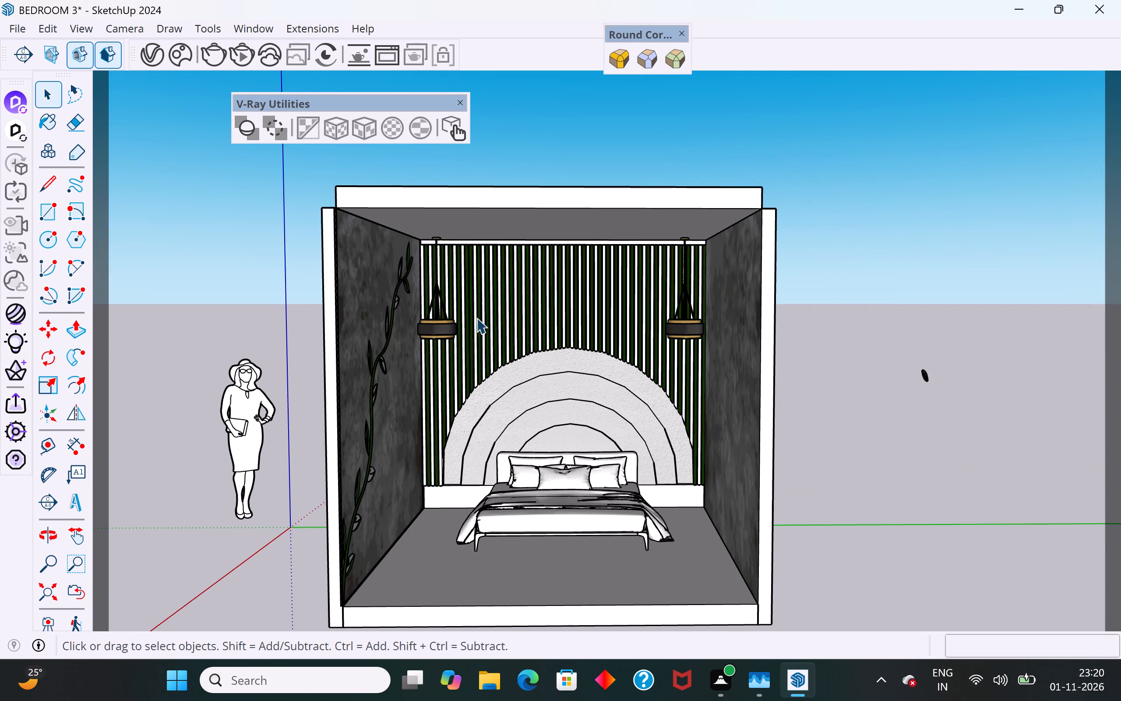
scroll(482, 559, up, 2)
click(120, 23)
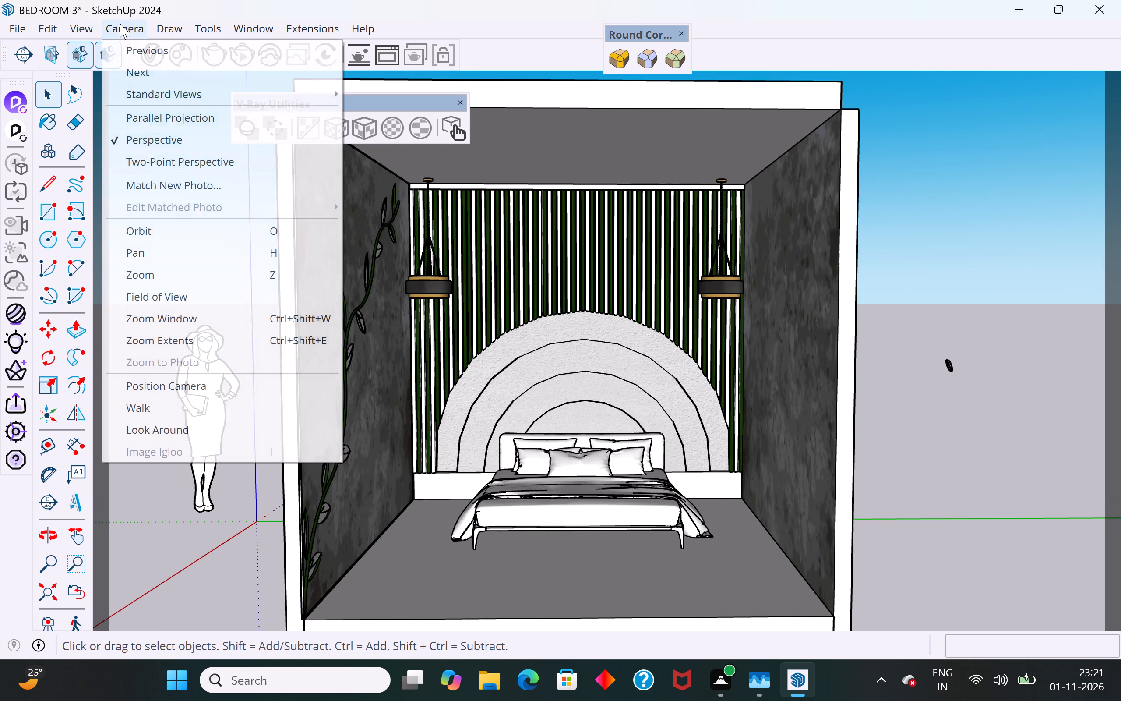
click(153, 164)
Move the V-Ray Utilities toolbar clear of the model view, beside the Round Corner toolbar.
scroll(567, 350, down, 1)
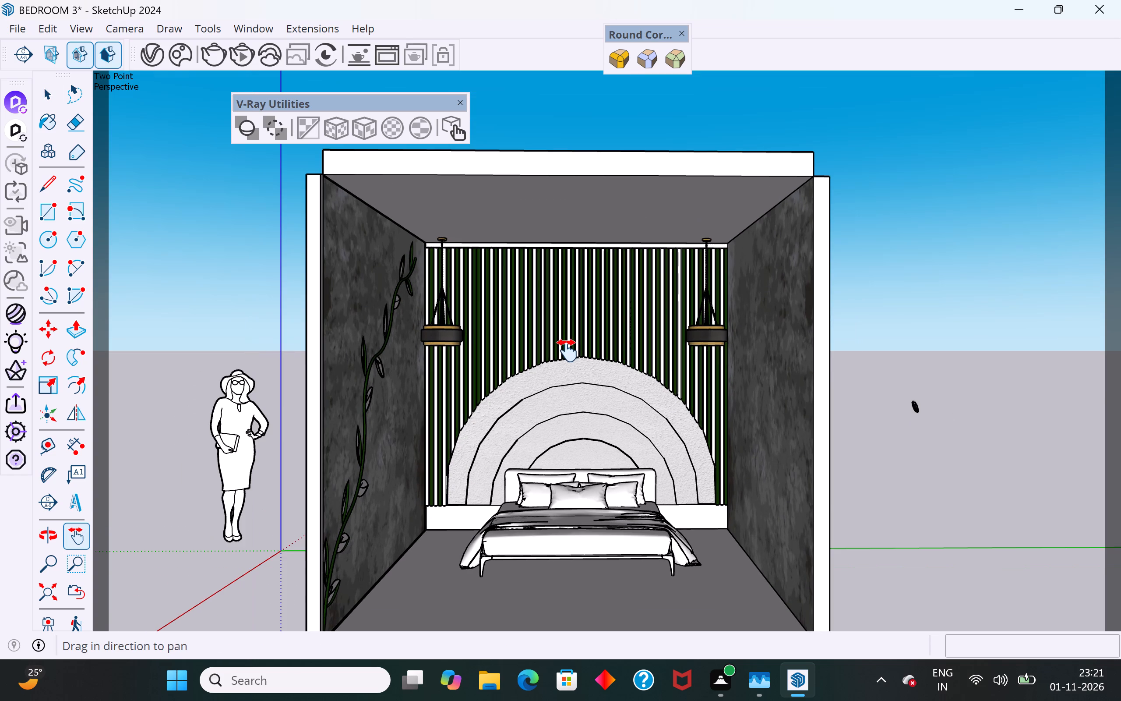
scroll(593, 466, down, 3)
scroll(573, 623, up, 3)
scroll(553, 225, up, 1)
scroll(516, 422, up, 1)
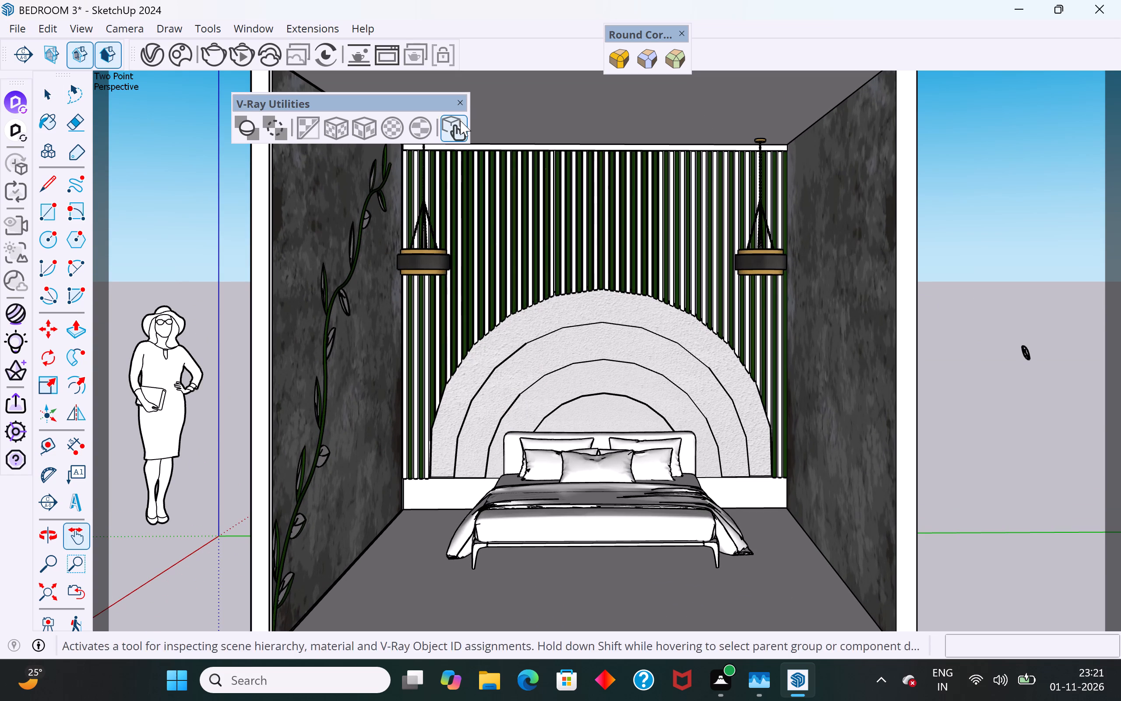
drag(416, 106, 832, 15)
Undo the last six dark green slat fills between the arch's left side and the vine wall.
scroll(547, 459, up, 1)
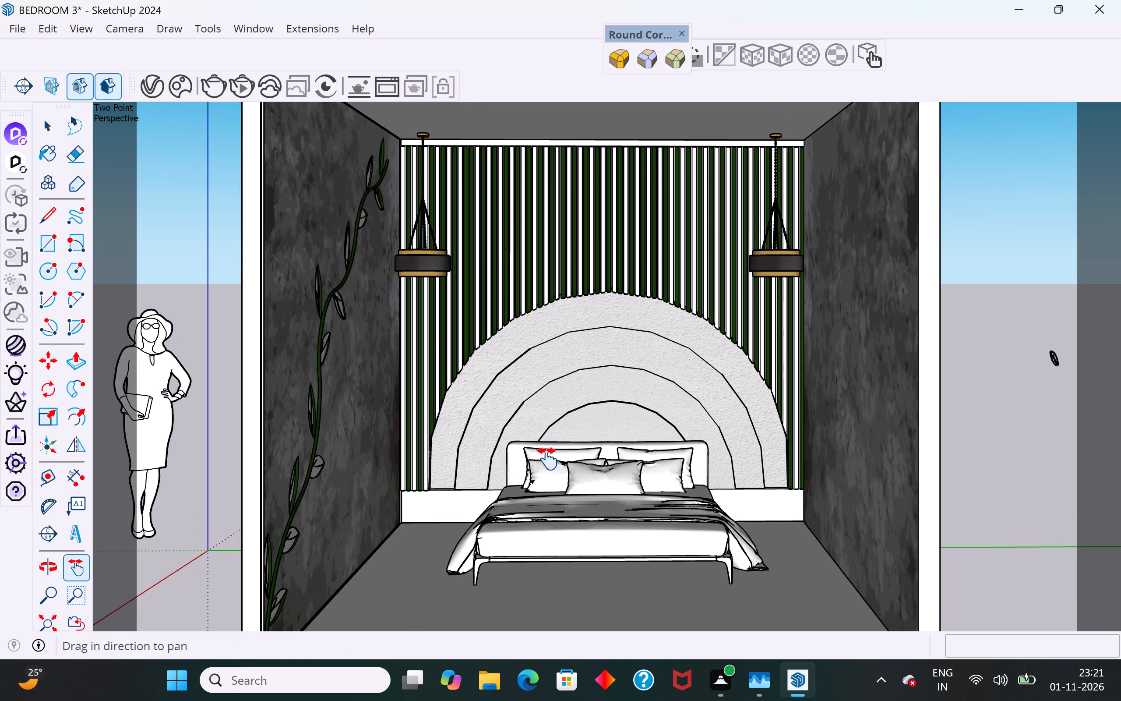
scroll(636, 315, up, 1)
scroll(648, 294, down, 2)
scroll(583, 570, up, 2)
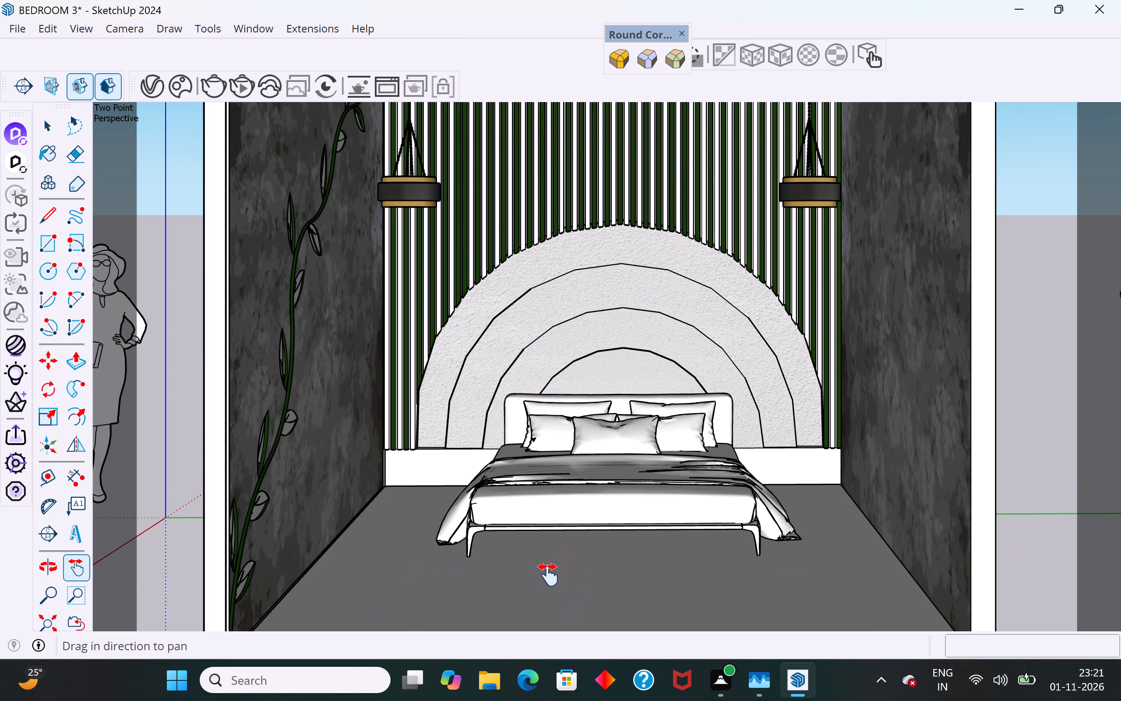
scroll(548, 575, down, 3)
scroll(464, 332, up, 9)
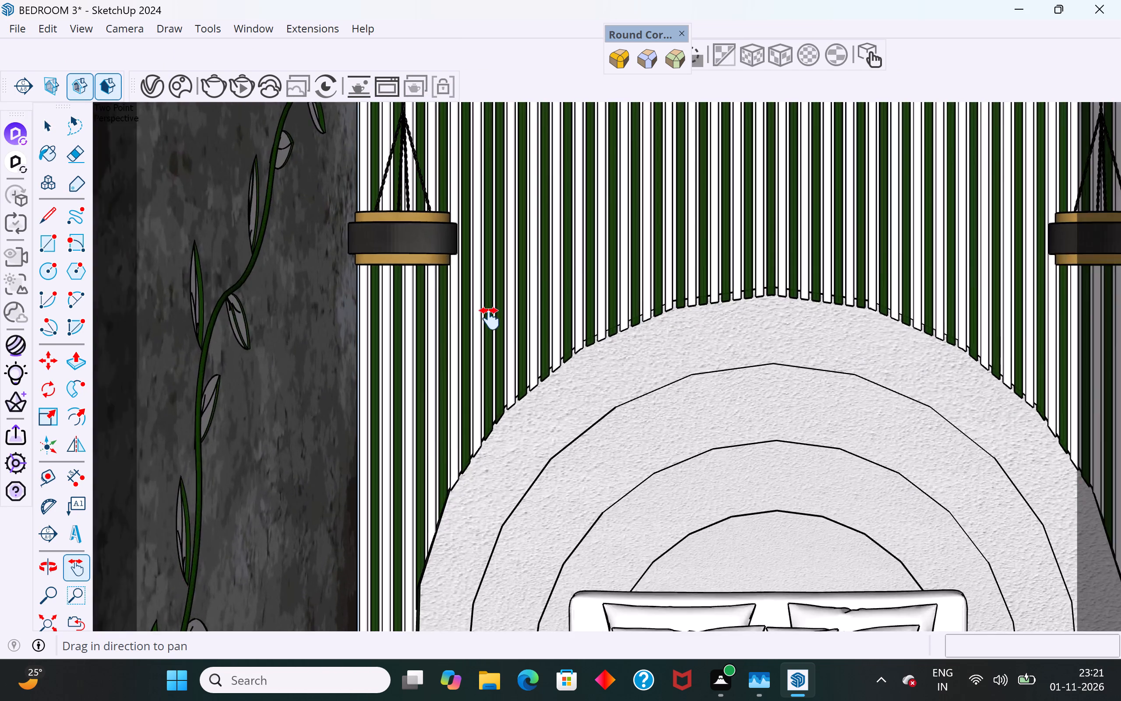
scroll(490, 319, up, 3)
key(ctrl+z)
key(ctrl+z)
key(ctrl+z)
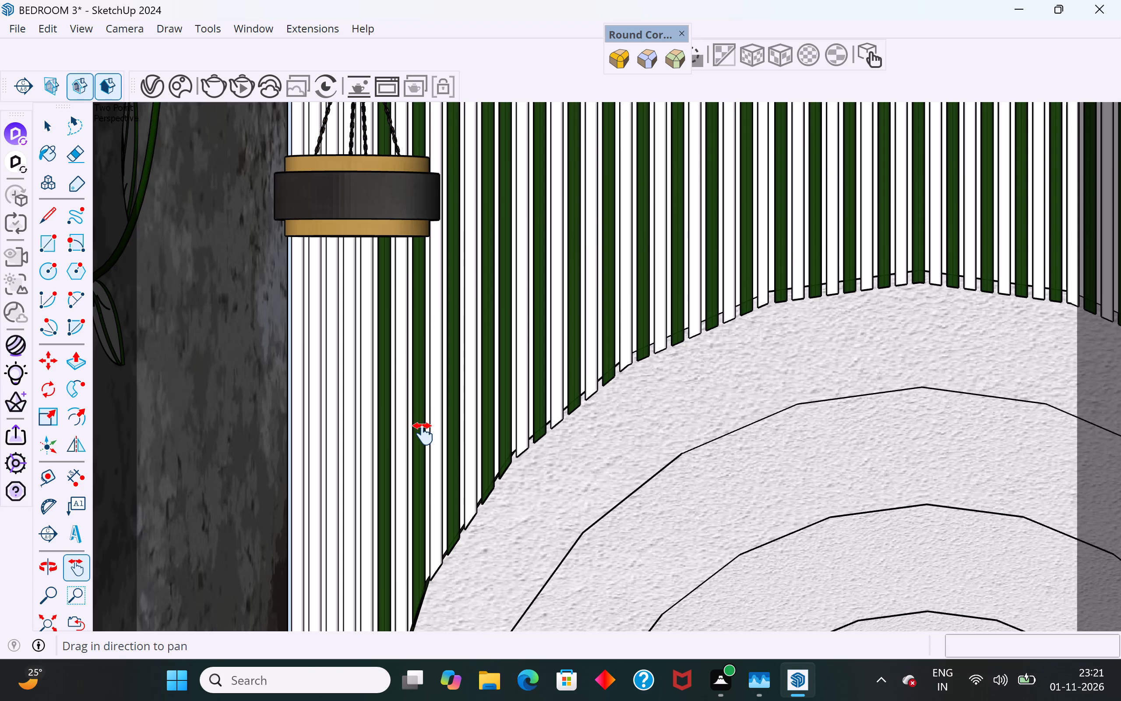
key(ctrl+z)
key(ctrl+z)
key(ctrl+z)
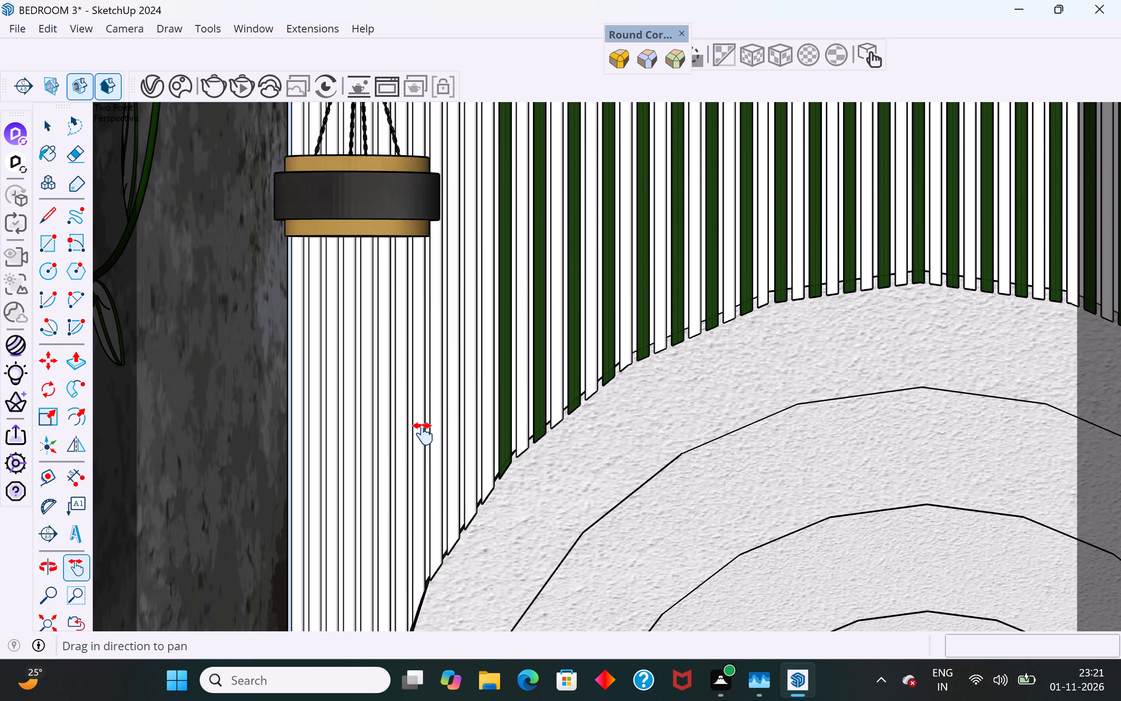
Paint four alternate slats dark green Emissive from the nearest green slat toward the vine wall, leaving one white slat between each.
scroll(441, 401, down, 10)
click(47, 150)
scroll(430, 382, up, 10)
scroll(510, 484, up, 3)
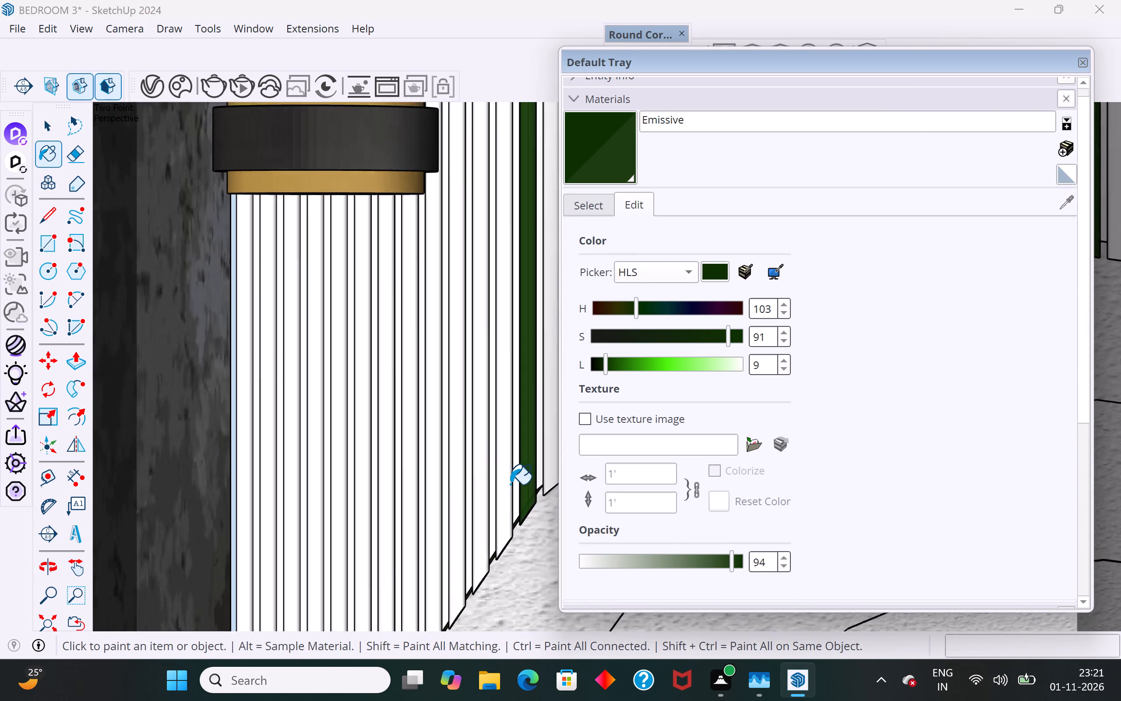
scroll(510, 484, up, 6)
click(448, 490)
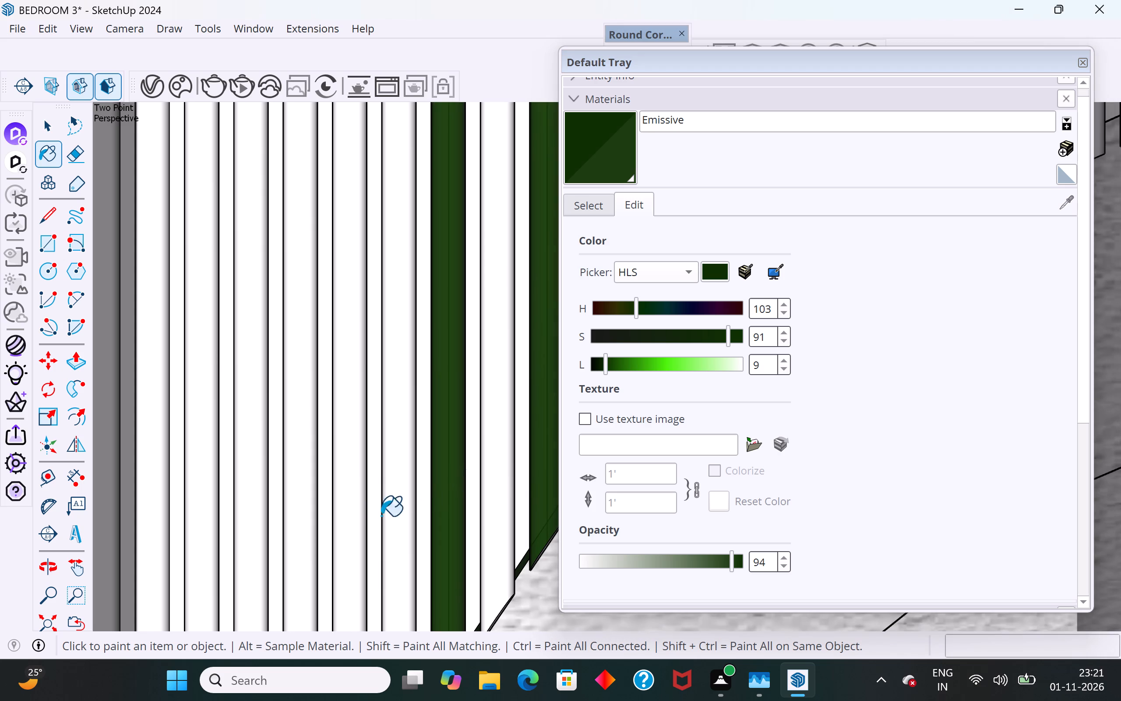
click(342, 511)
click(247, 517)
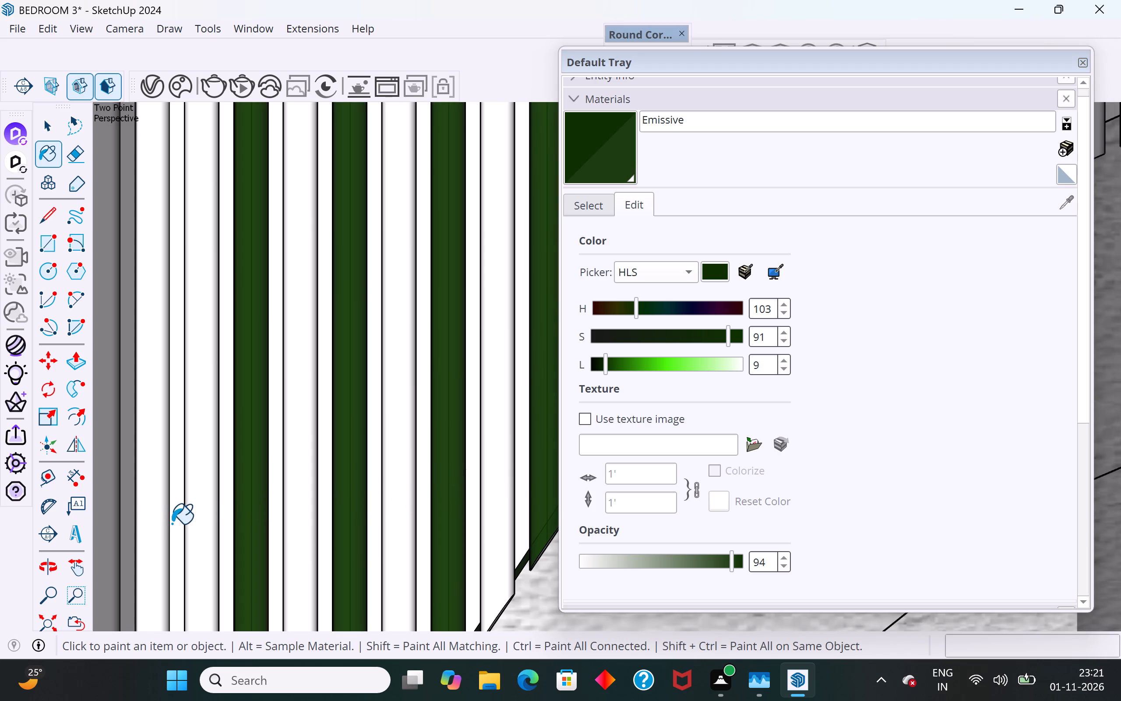
click(158, 528)
Paint the last two alternate slats beside the vine wall with the dark green Emissive material.
scroll(338, 480, down, 7)
scroll(339, 479, up, 1)
scroll(341, 479, down, 7)
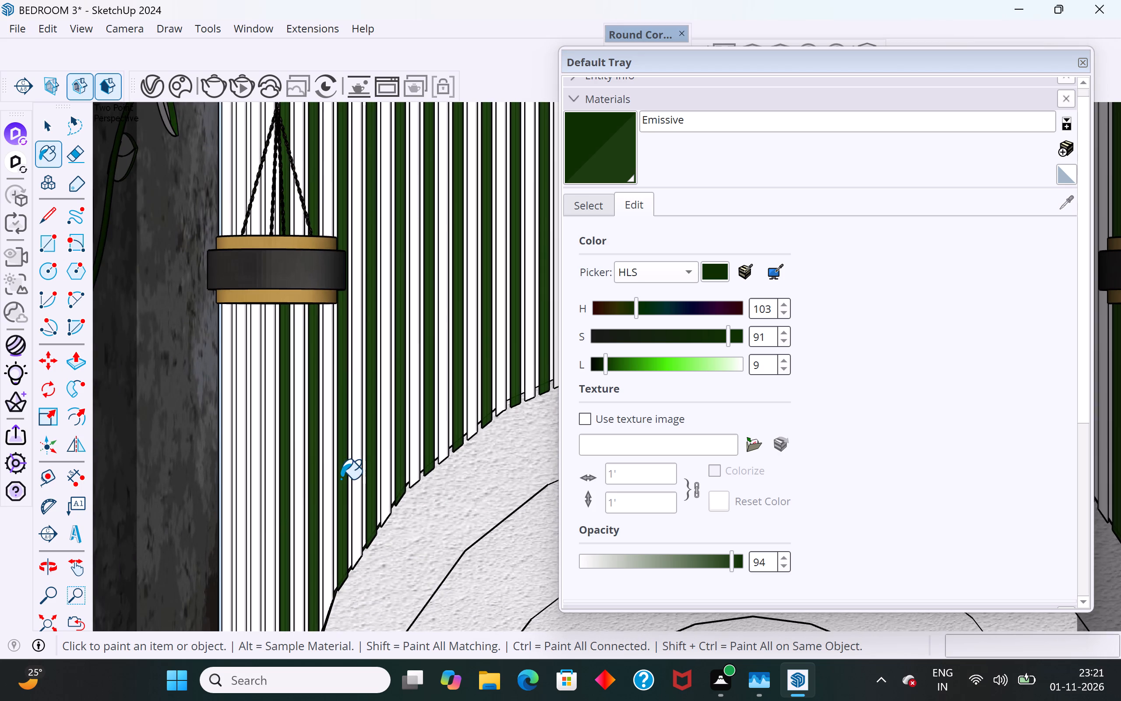
scroll(322, 485, down, 5)
scroll(271, 534, up, 15)
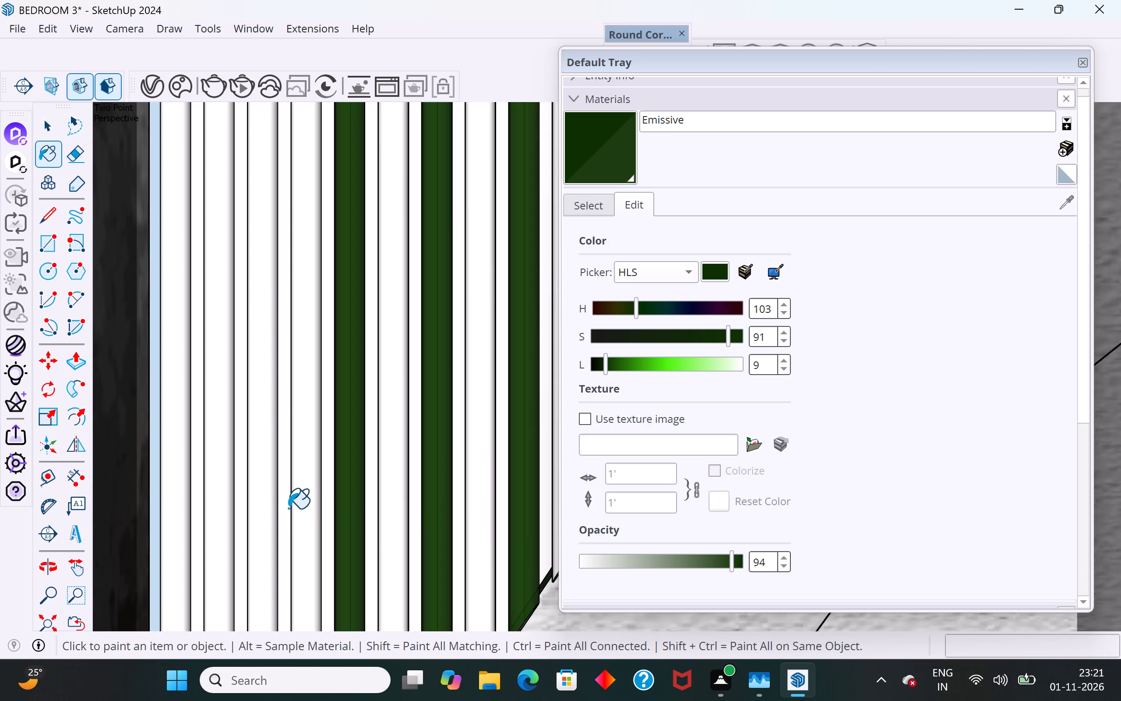
scroll(289, 502, up, 5)
click(245, 502)
scroll(314, 464, down, 4)
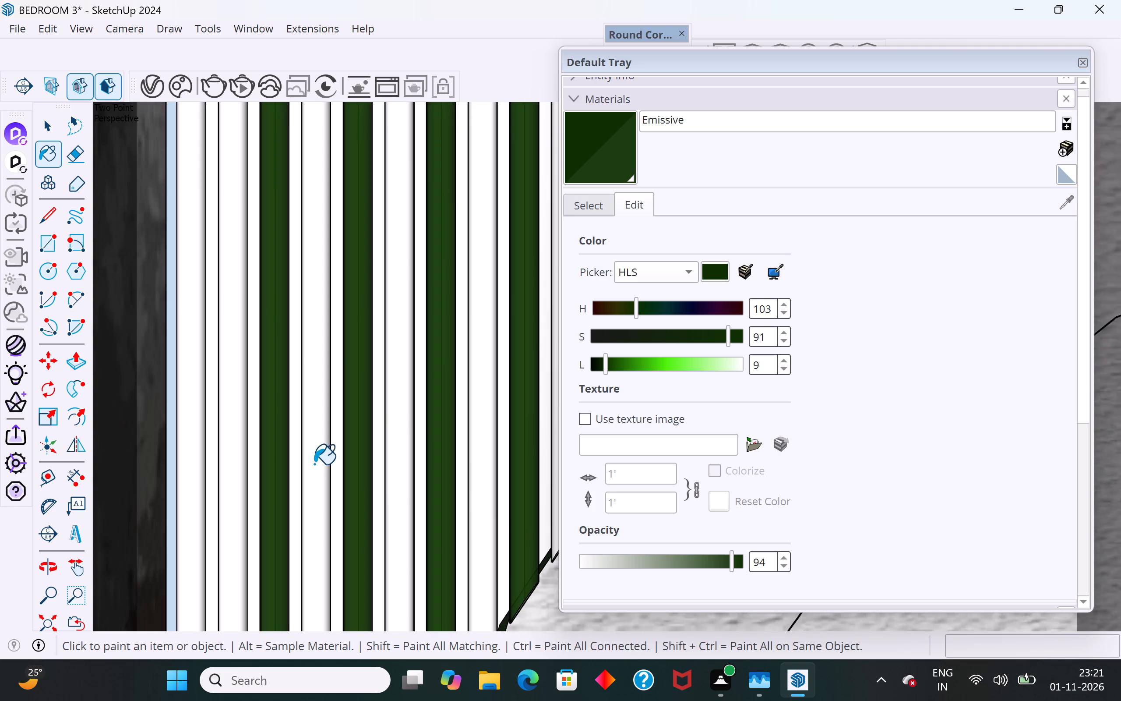
scroll(314, 464, down, 6)
scroll(219, 515, up, 5)
click(231, 506)
scroll(231, 506, down, 4)
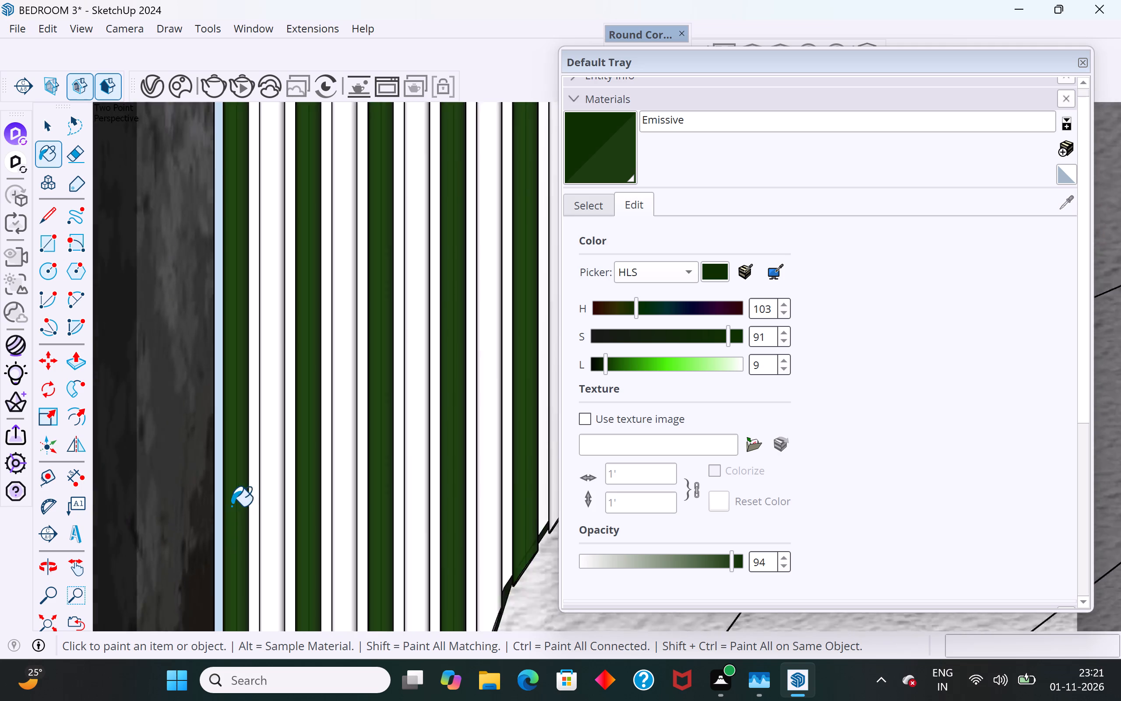
scroll(231, 506, down, 20)
scroll(231, 506, down, 3)
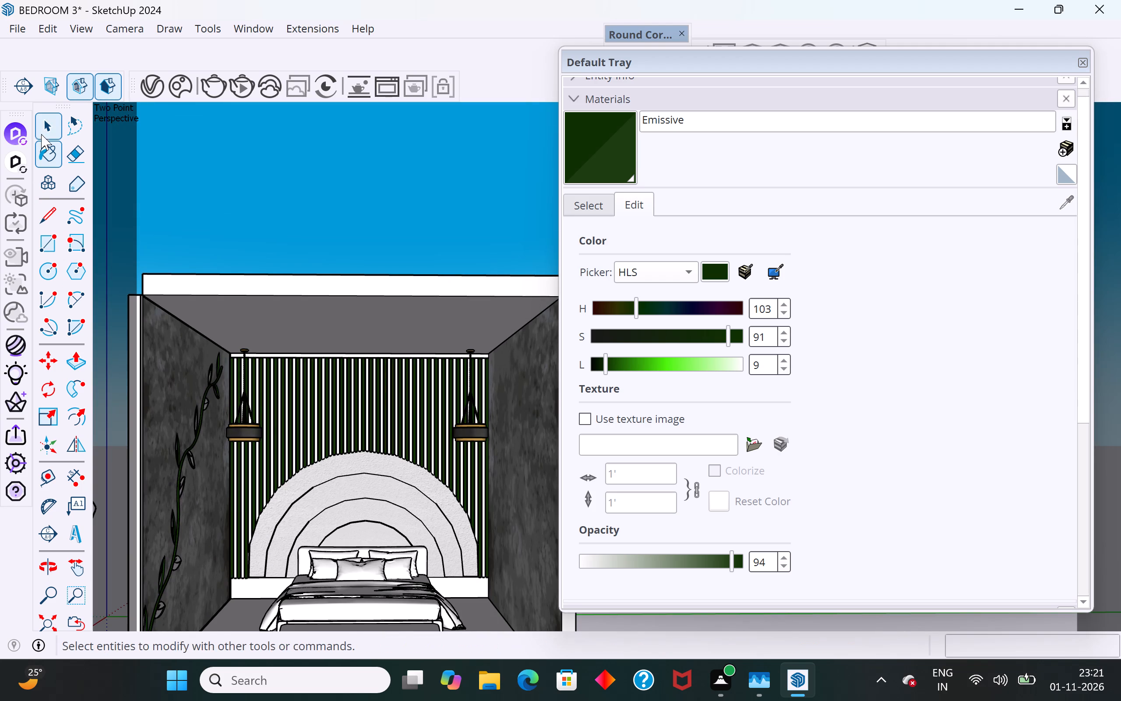
Stop painting, close the Default Tray and examine the whole slatted wall from the front.
click(46, 127)
click(302, 181)
scroll(302, 181, down, 4)
scroll(215, 515, up, 2)
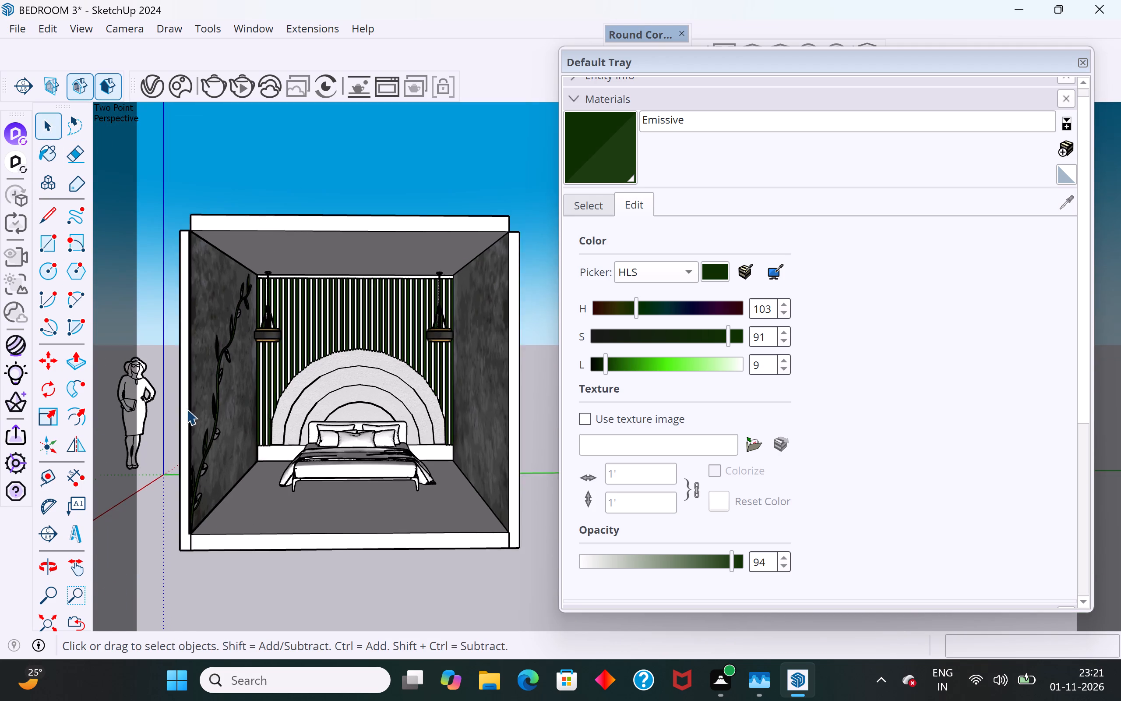
scroll(187, 409, up, 2)
scroll(226, 388, up, 3)
click(1082, 64)
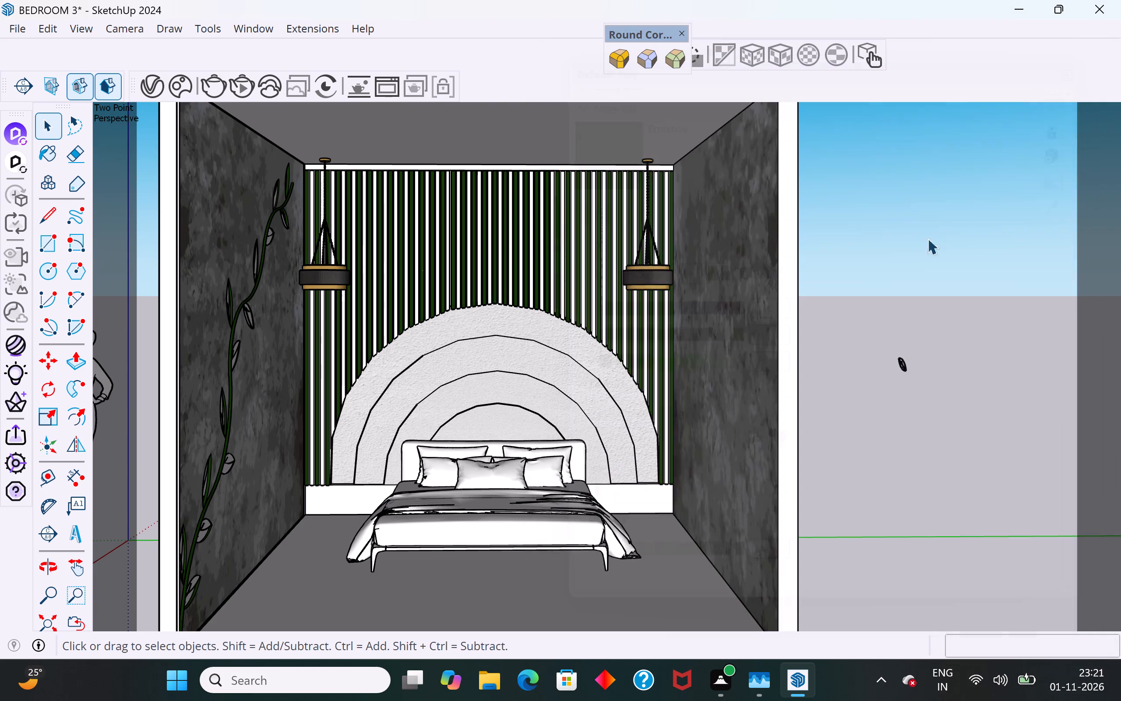
scroll(1035, 406, down, 3)
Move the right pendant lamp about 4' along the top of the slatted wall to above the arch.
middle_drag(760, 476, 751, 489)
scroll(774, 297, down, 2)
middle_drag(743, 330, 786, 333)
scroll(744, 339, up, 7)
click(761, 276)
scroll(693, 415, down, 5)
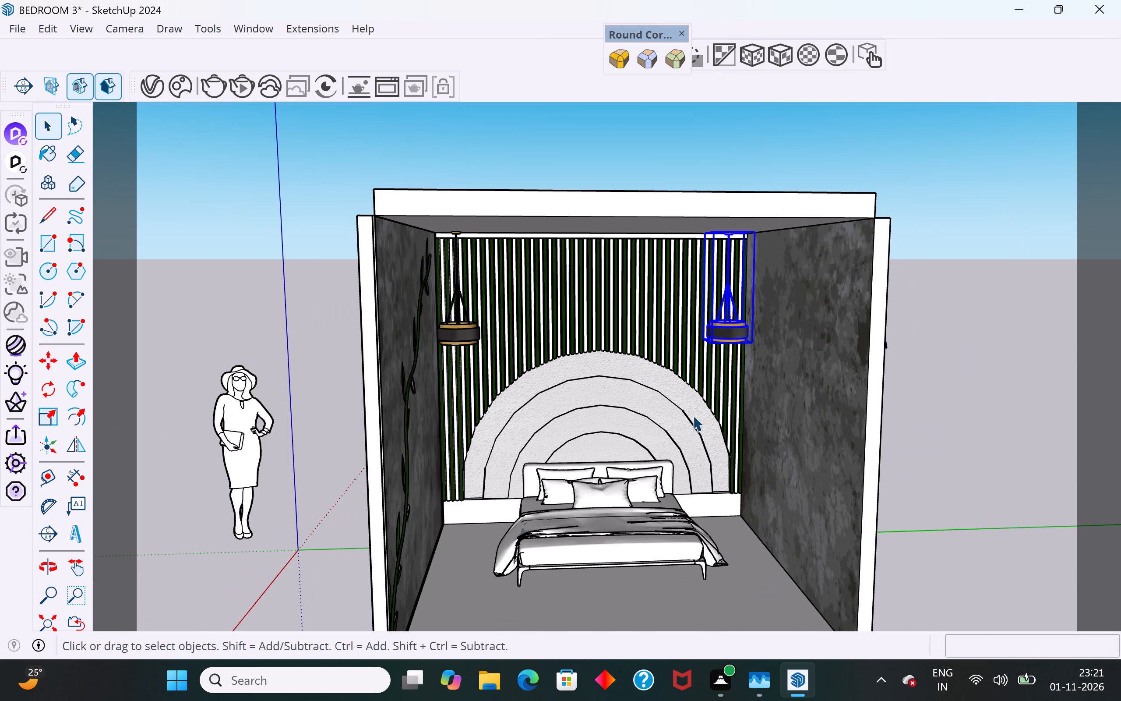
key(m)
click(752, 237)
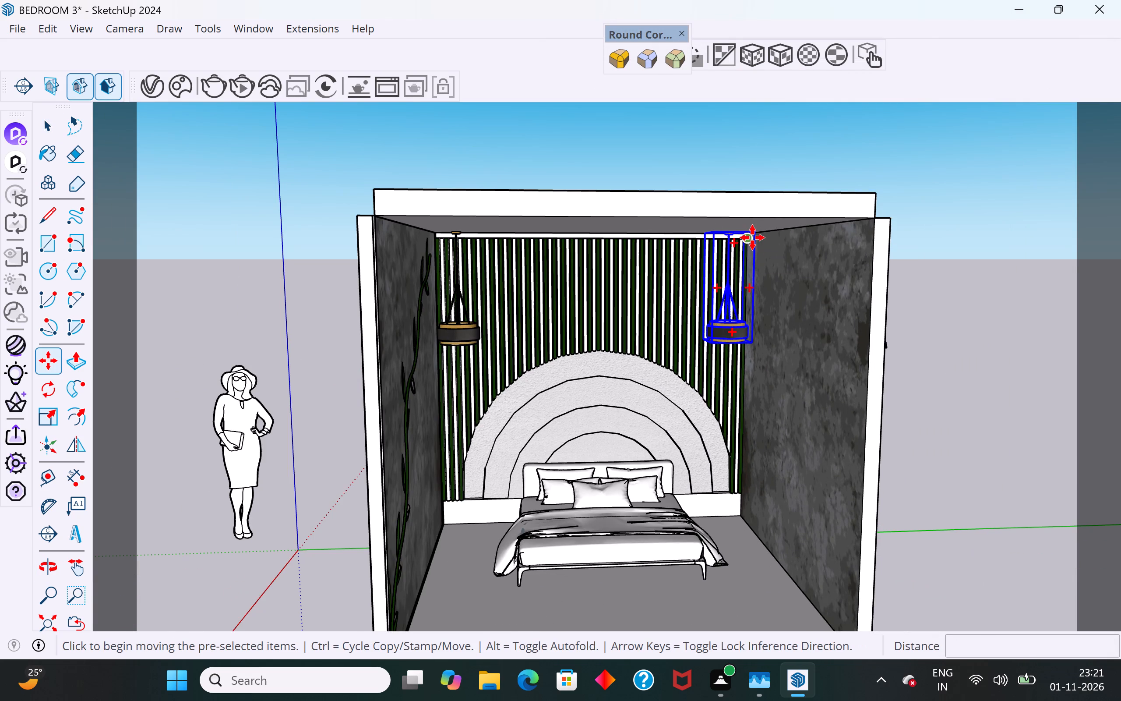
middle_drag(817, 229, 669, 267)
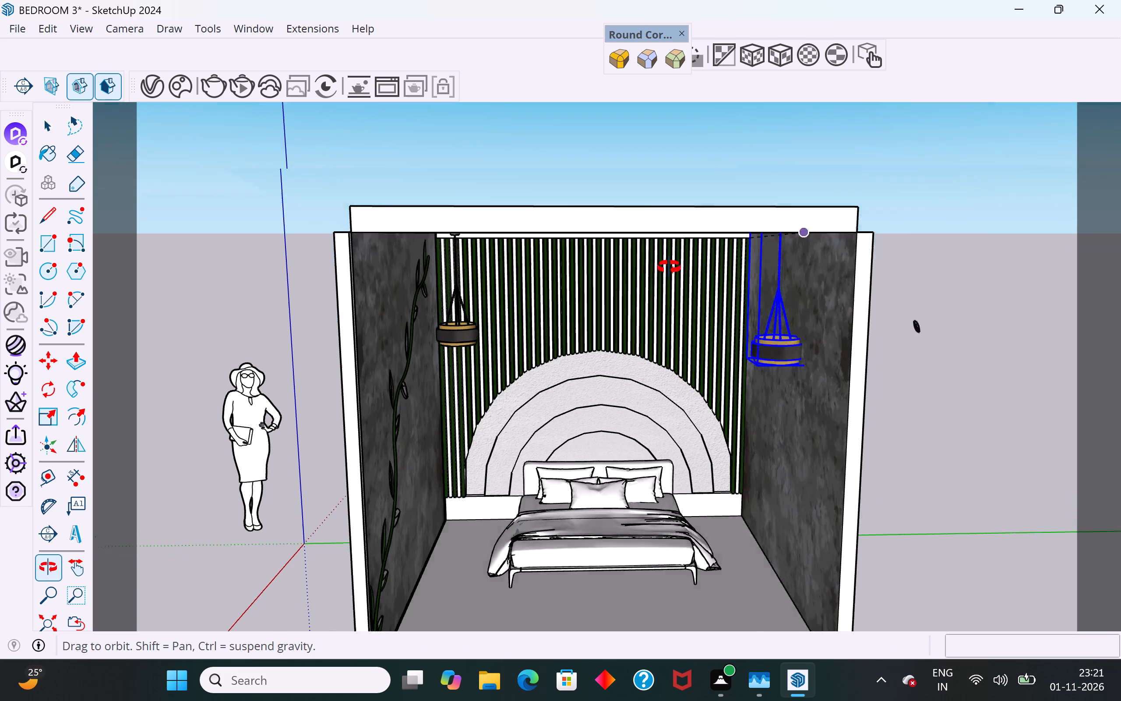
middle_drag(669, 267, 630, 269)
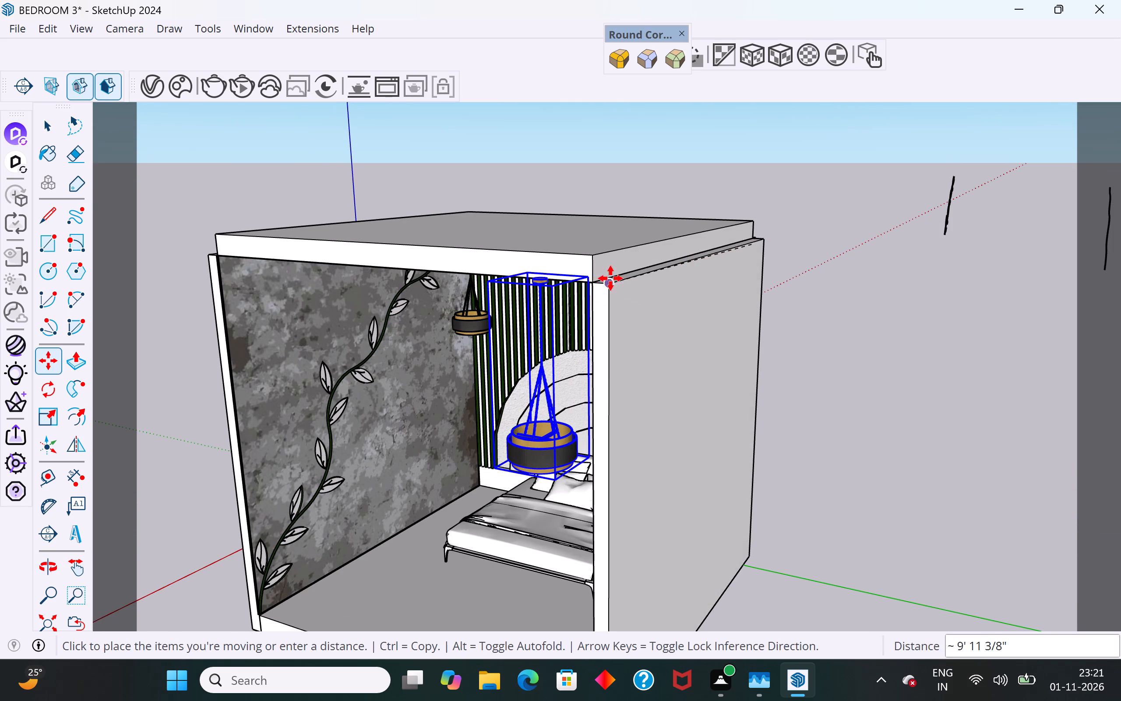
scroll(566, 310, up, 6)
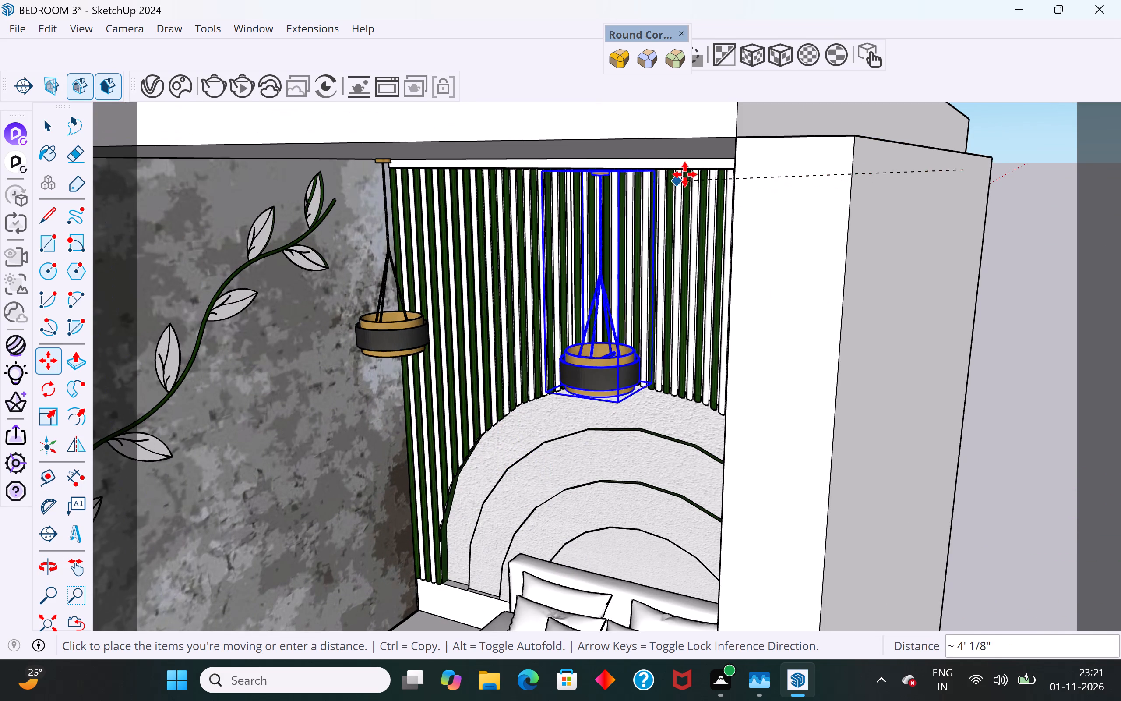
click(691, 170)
Move the pendant lamp above the arch about 8' 9" along the ceiling toward the room's open front, beside the plain dark wall.
scroll(738, 367, down, 14)
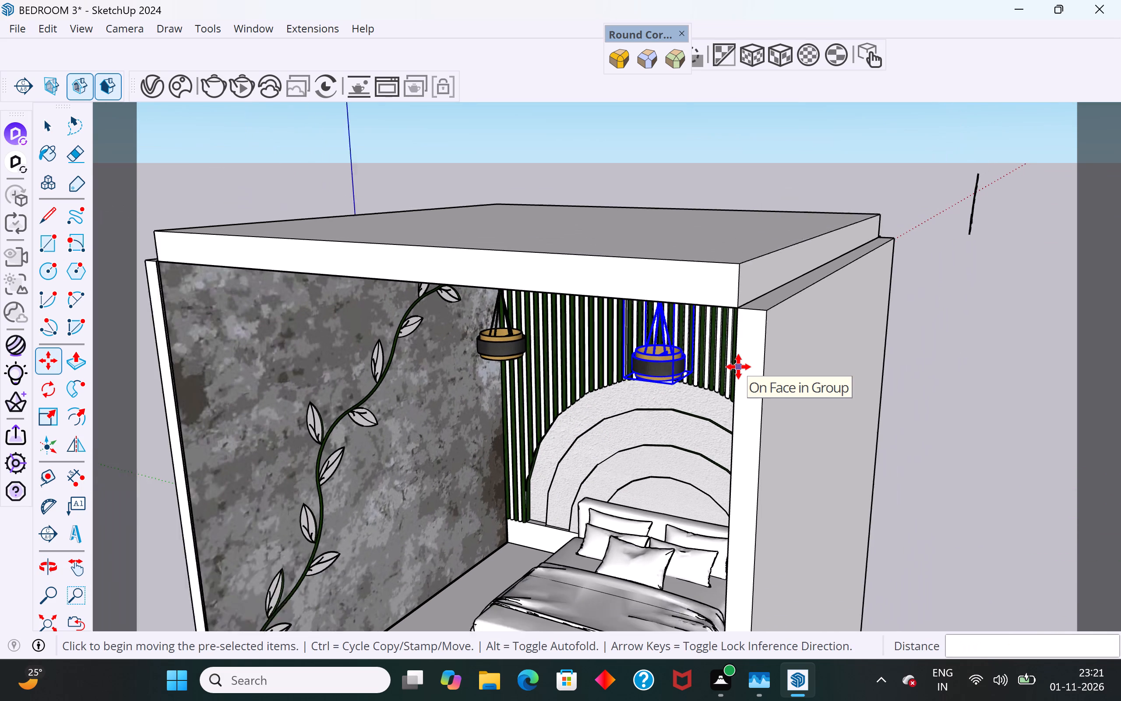
scroll(738, 367, down, 2)
click(56, 124)
click(230, 204)
middle_drag(458, 269, 624, 248)
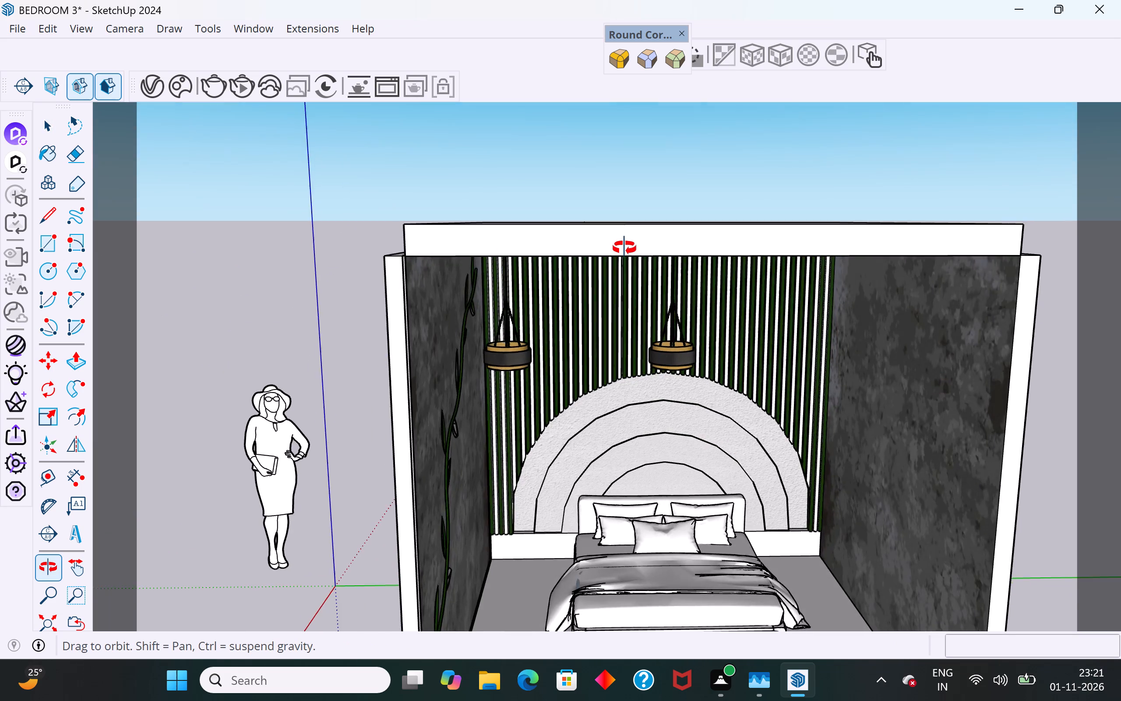
middle_drag(624, 248, 686, 165)
click(667, 252)
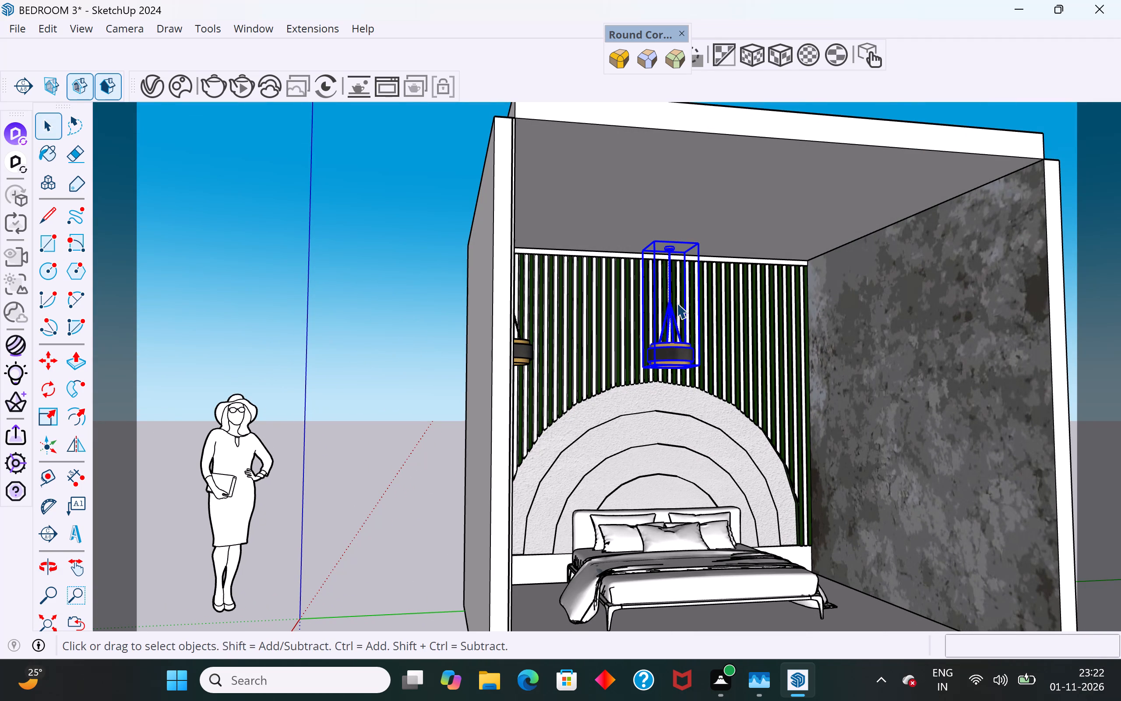
key(m)
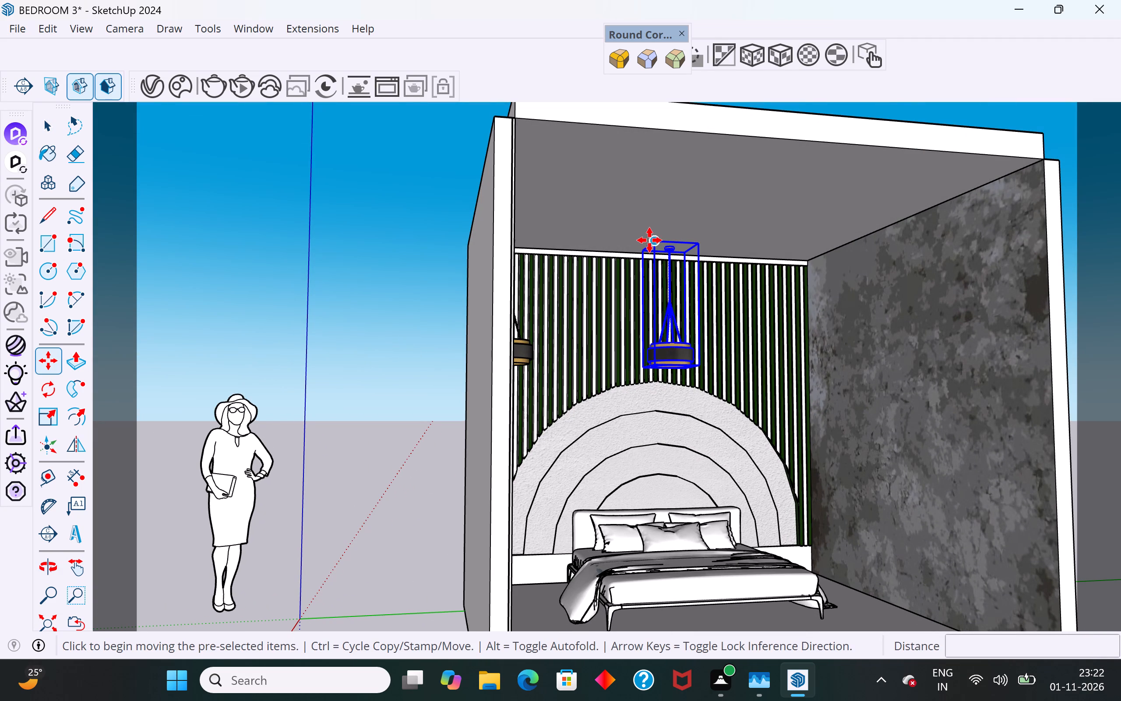
click(652, 238)
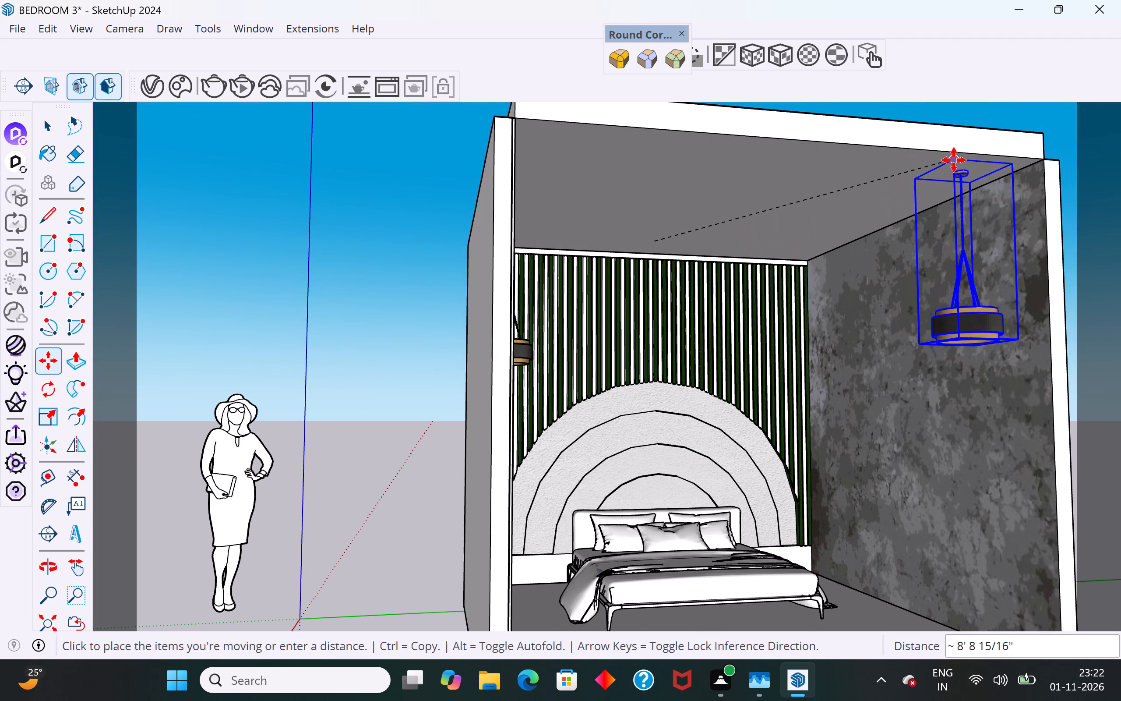
click(953, 160)
click(36, 140)
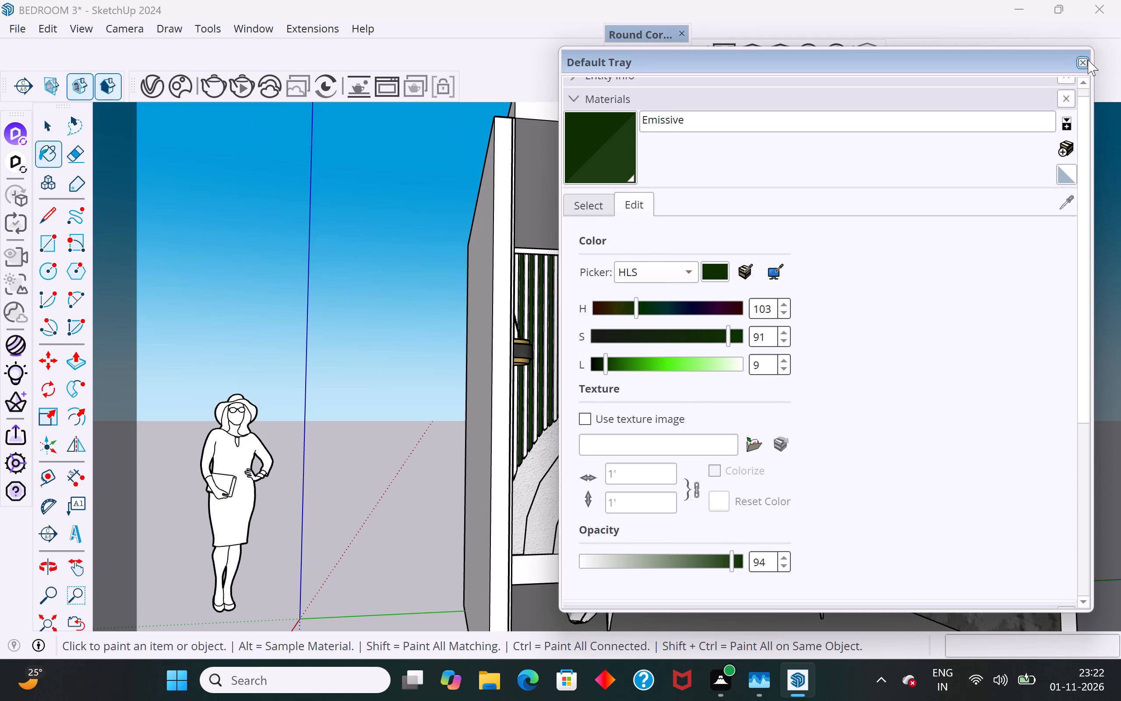
Lower the dark green Emissive material's opacity slightly, then close the Default Tray and clear the pendant lamp selection.
click(605, 366)
drag(732, 567, 723, 562)
click(1089, 61)
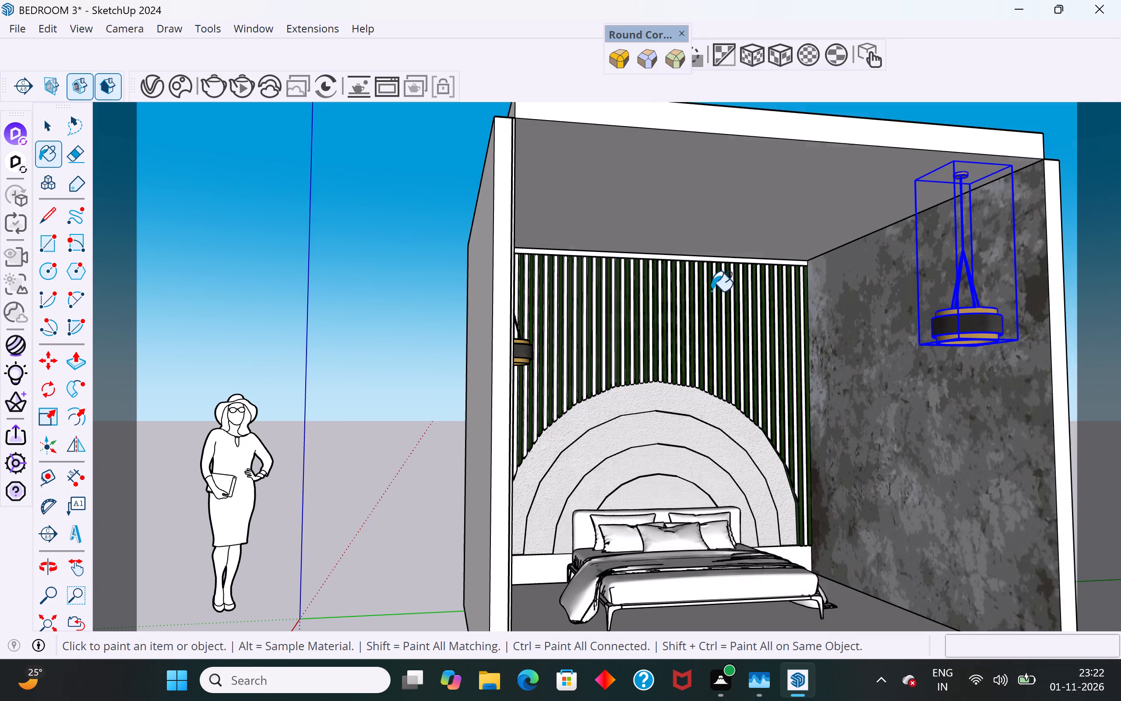
click(47, 129)
click(220, 219)
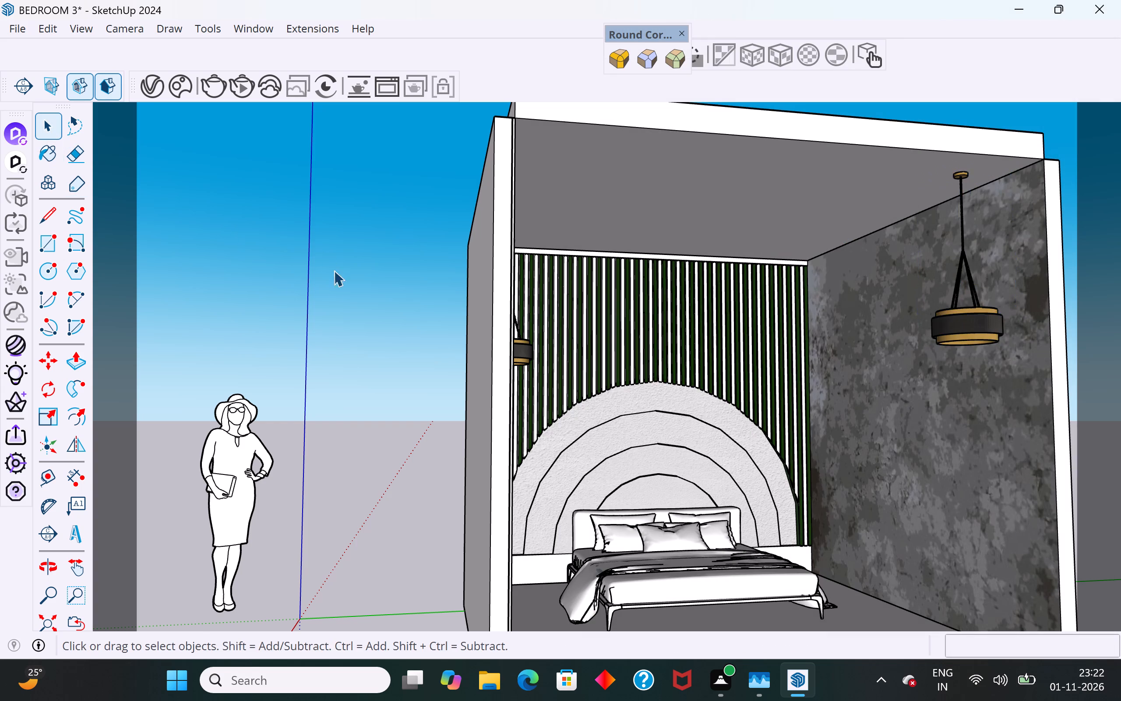
Examine the whole bedroom from its open front, including the vine wall, slatted wall and both pendant lamps.
scroll(330, 287, down, 4)
middle_drag(329, 288, 334, 399)
scroll(517, 192, down, 3)
scroll(445, 433, up, 7)
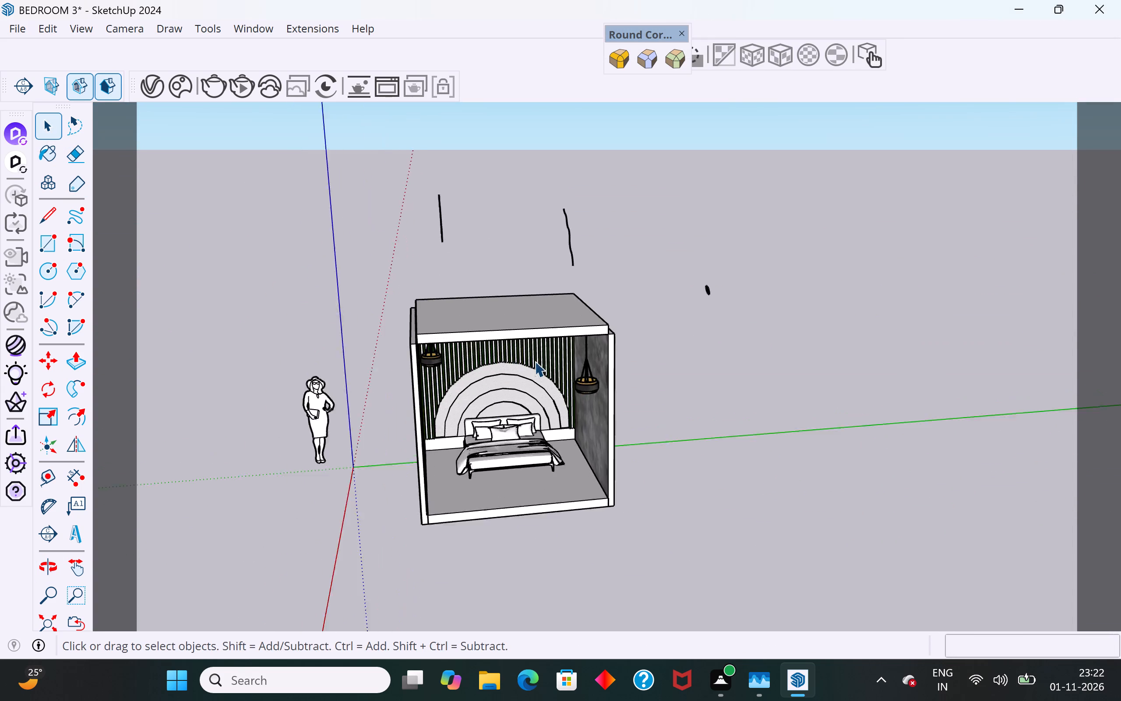
scroll(535, 361, up, 1)
middle_drag(531, 349, 477, 326)
scroll(444, 450, up, 2)
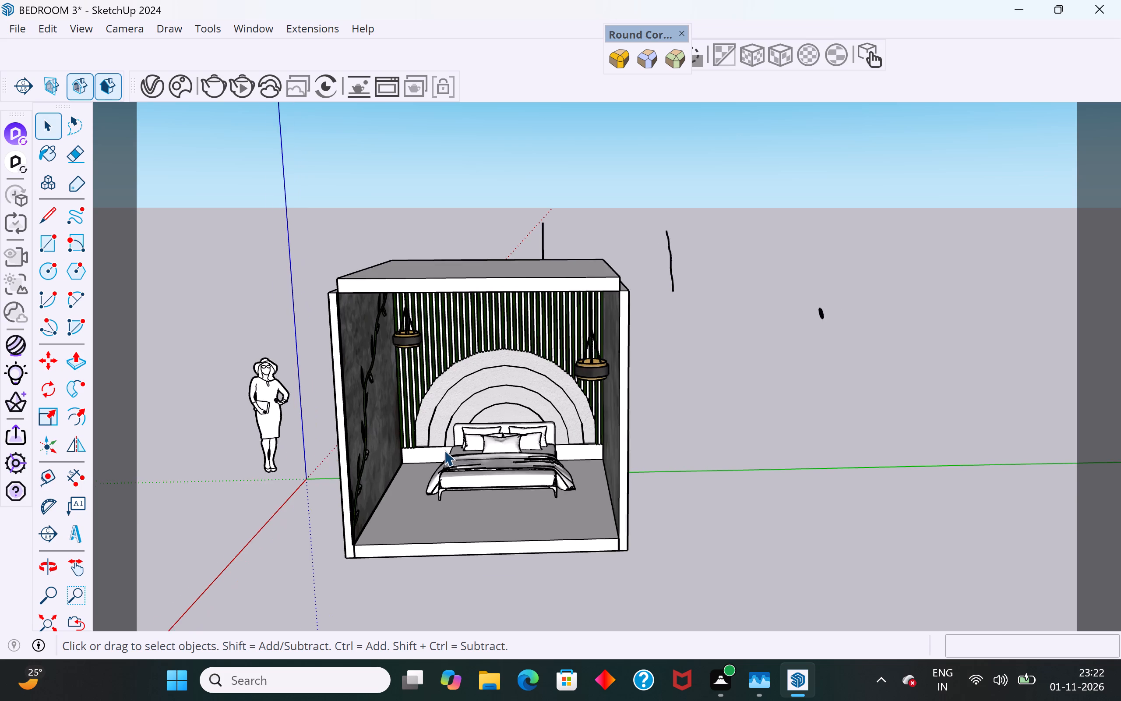
middle_drag(468, 430, 417, 402)
scroll(401, 359, up, 3)
scroll(574, 243, down, 3)
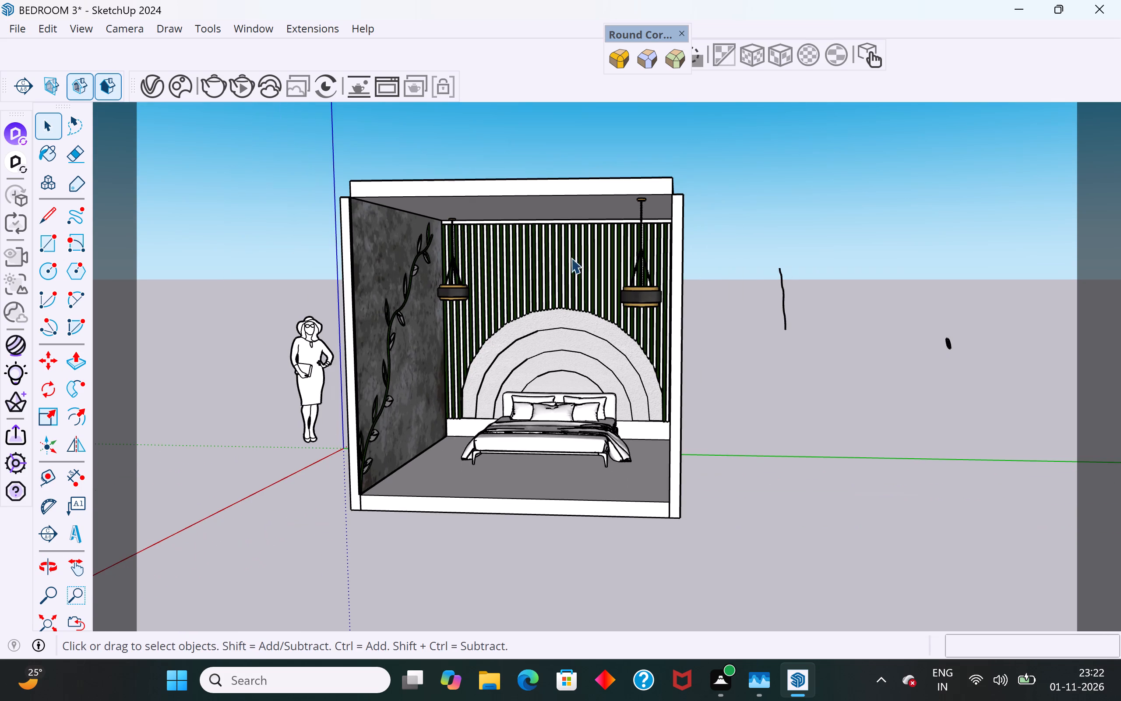
scroll(509, 335, up, 3)
middle_drag(529, 332, 493, 326)
scroll(598, 248, down, 4)
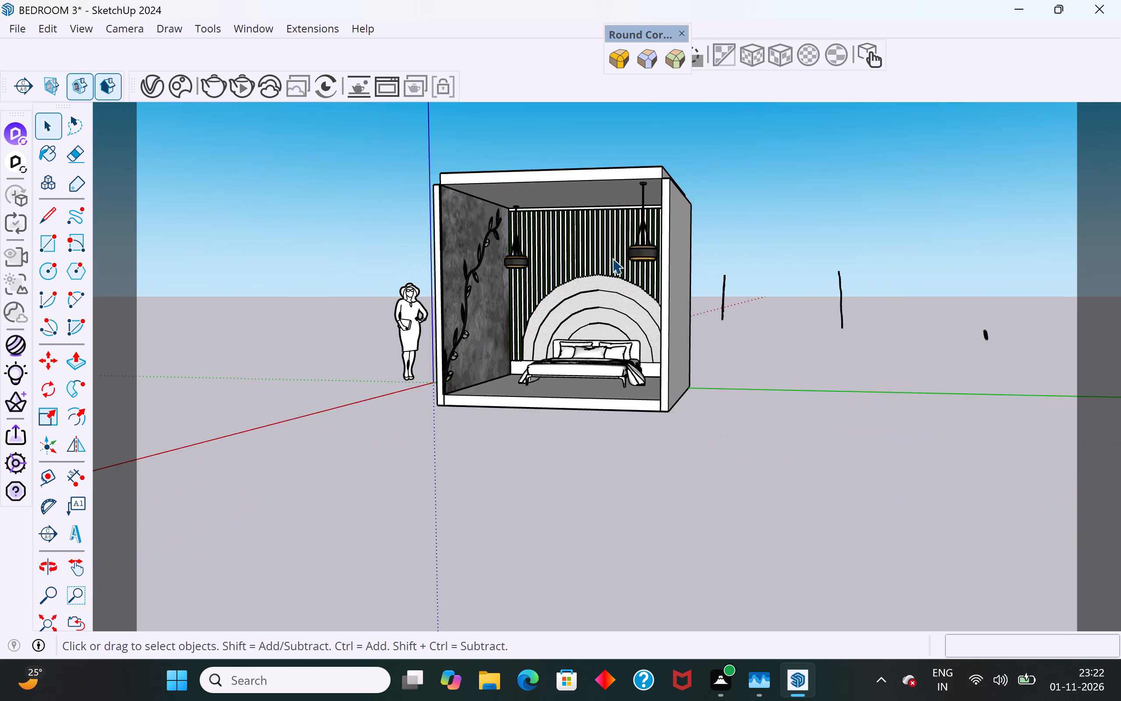
scroll(606, 304, up, 1)
middle_drag(599, 313, 548, 353)
scroll(478, 379, up, 2)
scroll(501, 192, up, 1)
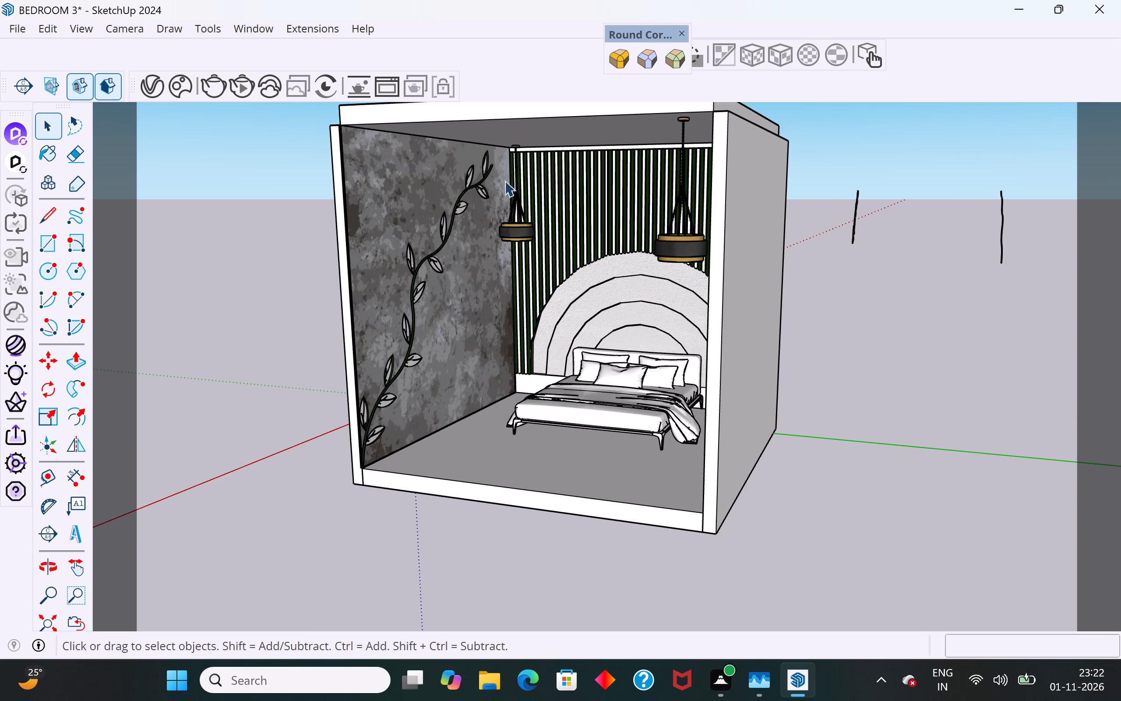
scroll(569, 339, down, 2)
scroll(552, 200, up, 4)
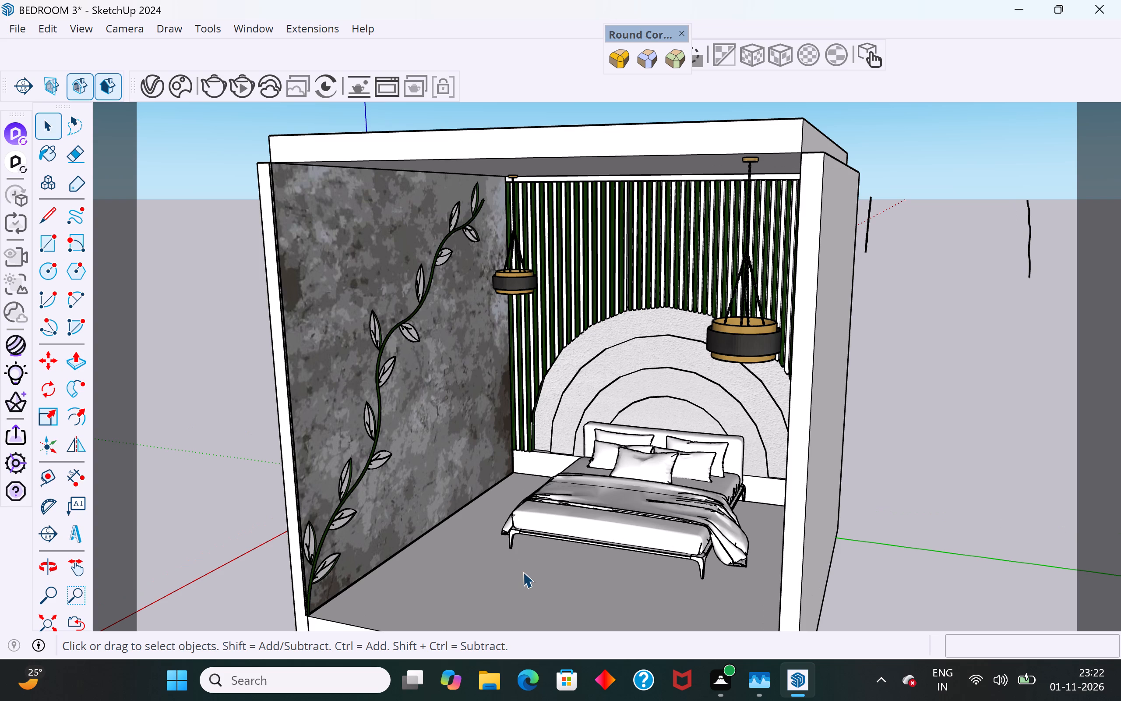
scroll(521, 498, up, 3)
Select the white skirting below the slatted wall and examine the bed wall, lamps and side walls close up.
click(548, 455)
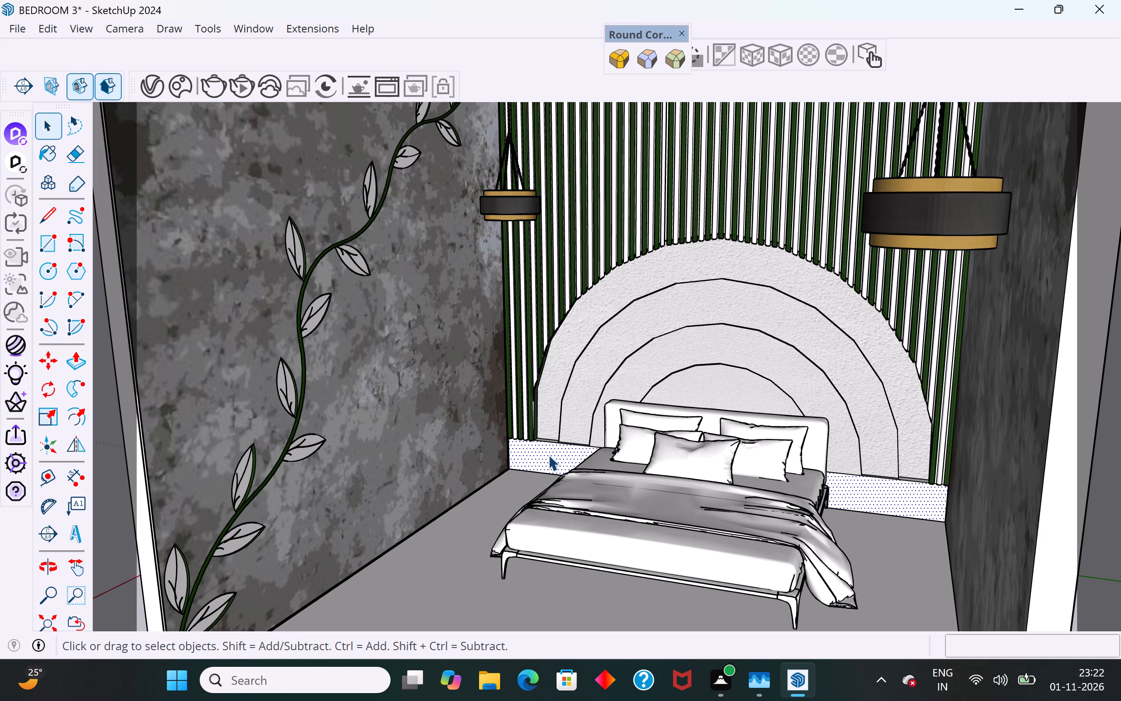
middle_drag(550, 437, 564, 388)
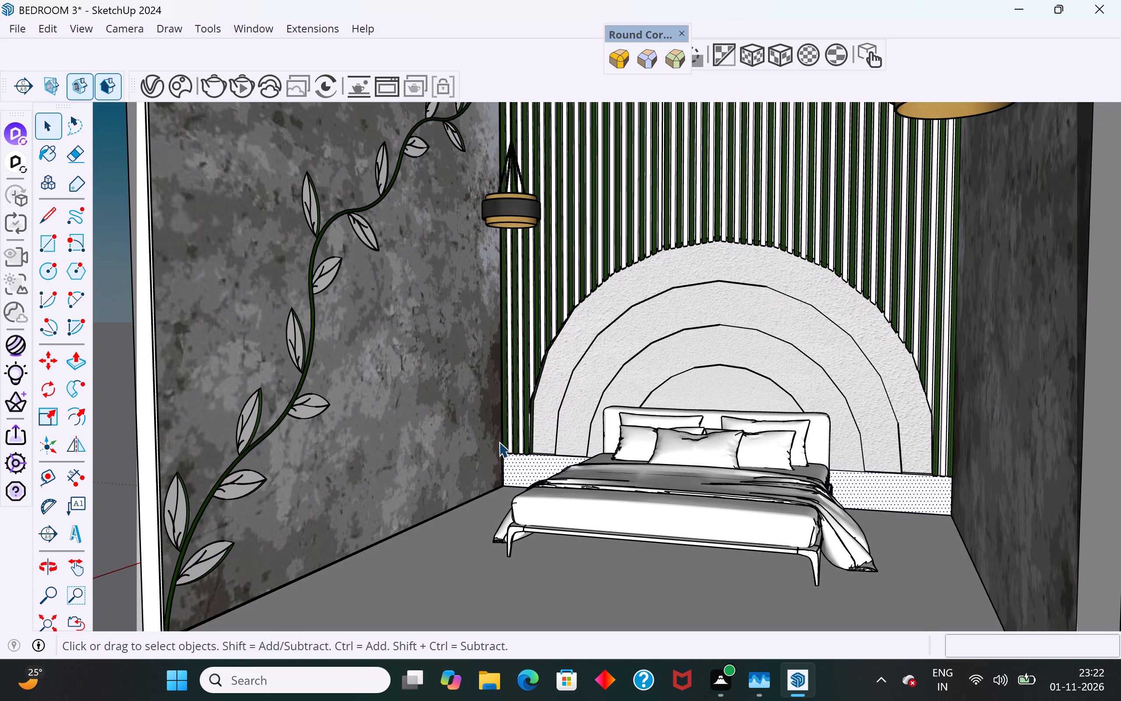
middle_drag(508, 435, 504, 423)
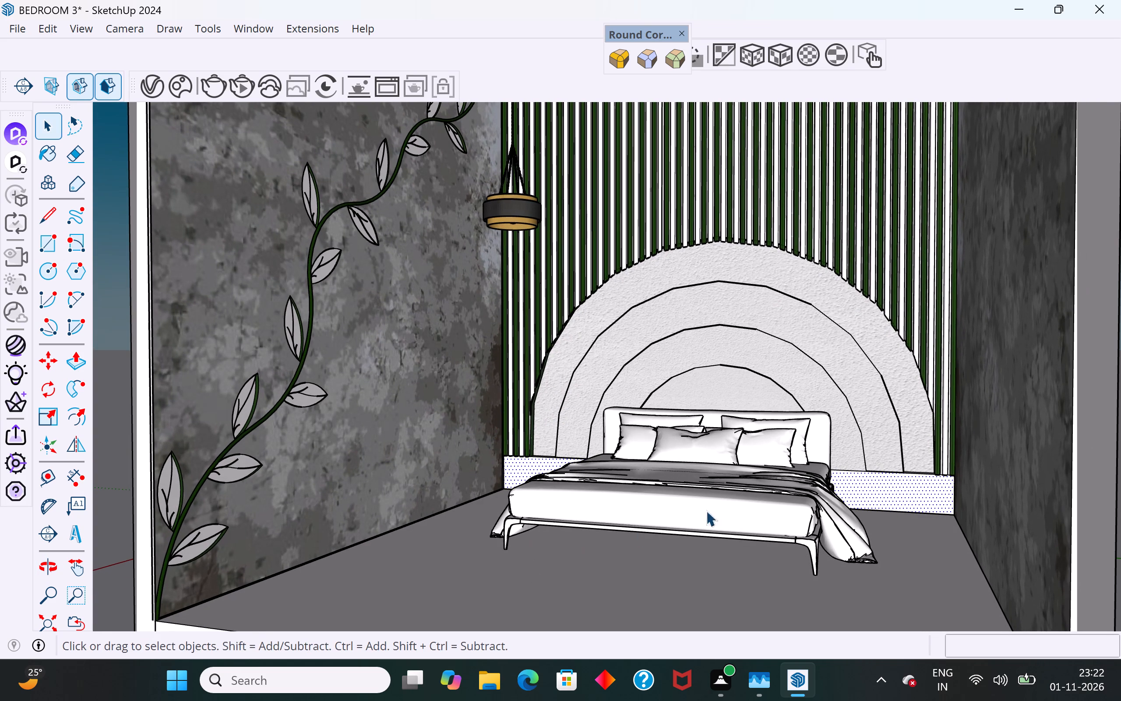
scroll(766, 587, down, 3)
scroll(805, 367, up, 1)
scroll(789, 437, down, 2)
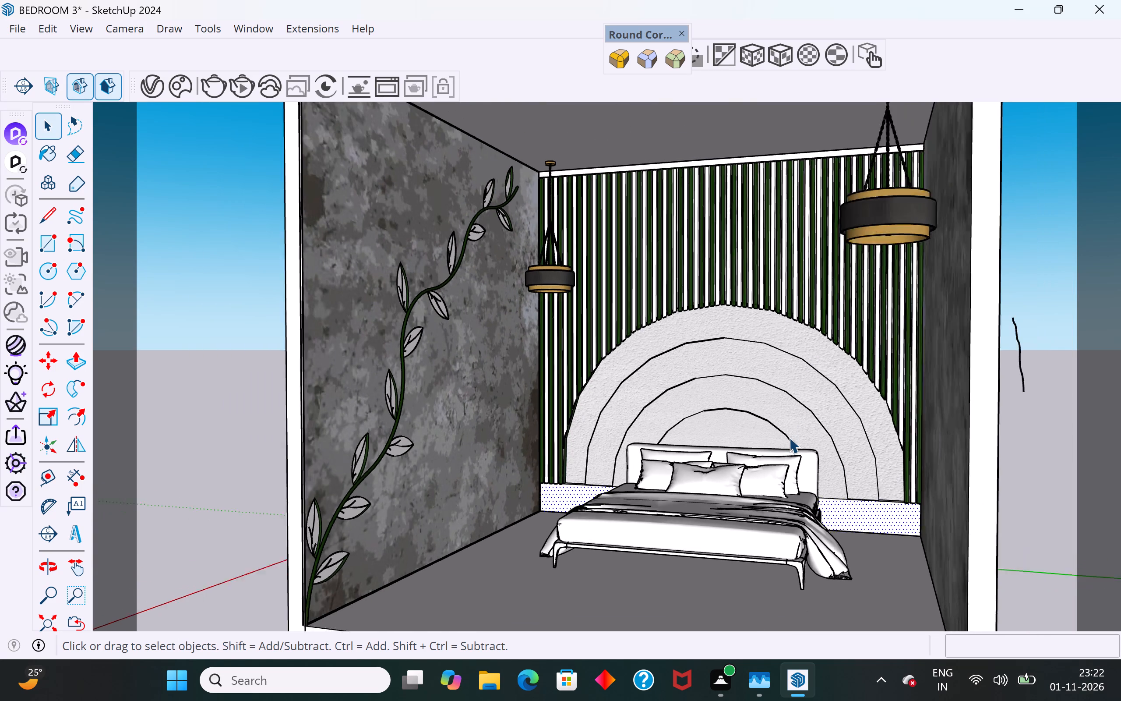
scroll(798, 348, up, 2)
middle_drag(805, 341, 810, 336)
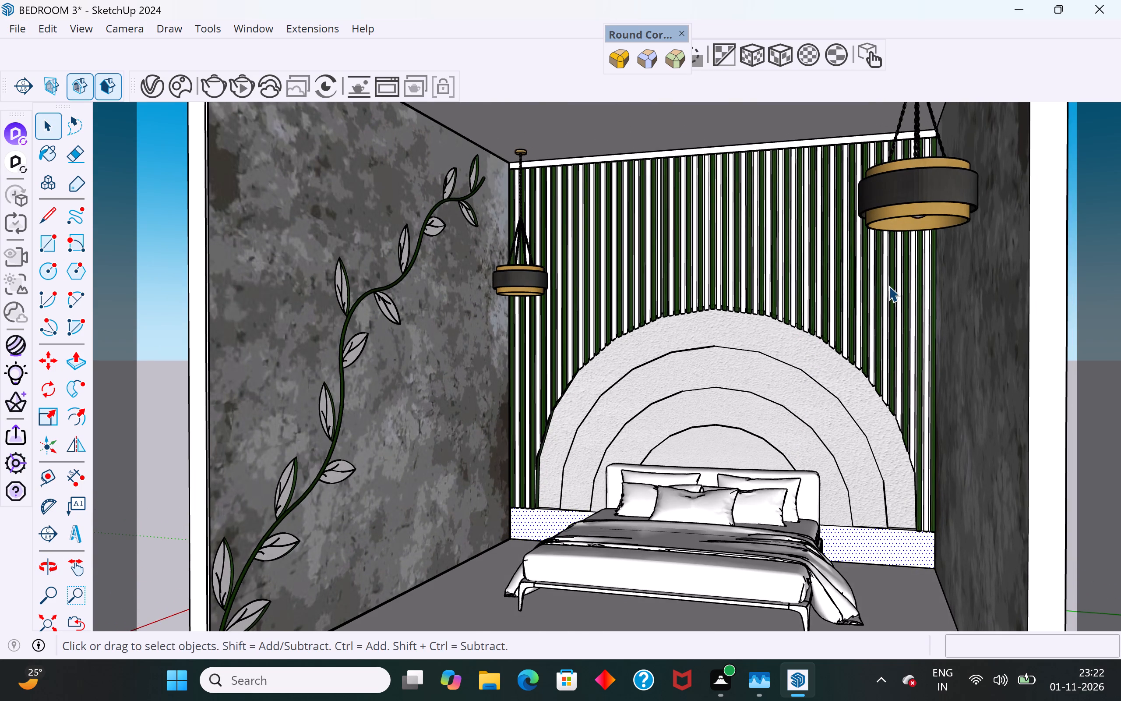
scroll(888, 286, up, 1)
scroll(746, 446, down, 3)
middle_drag(746, 446, 739, 431)
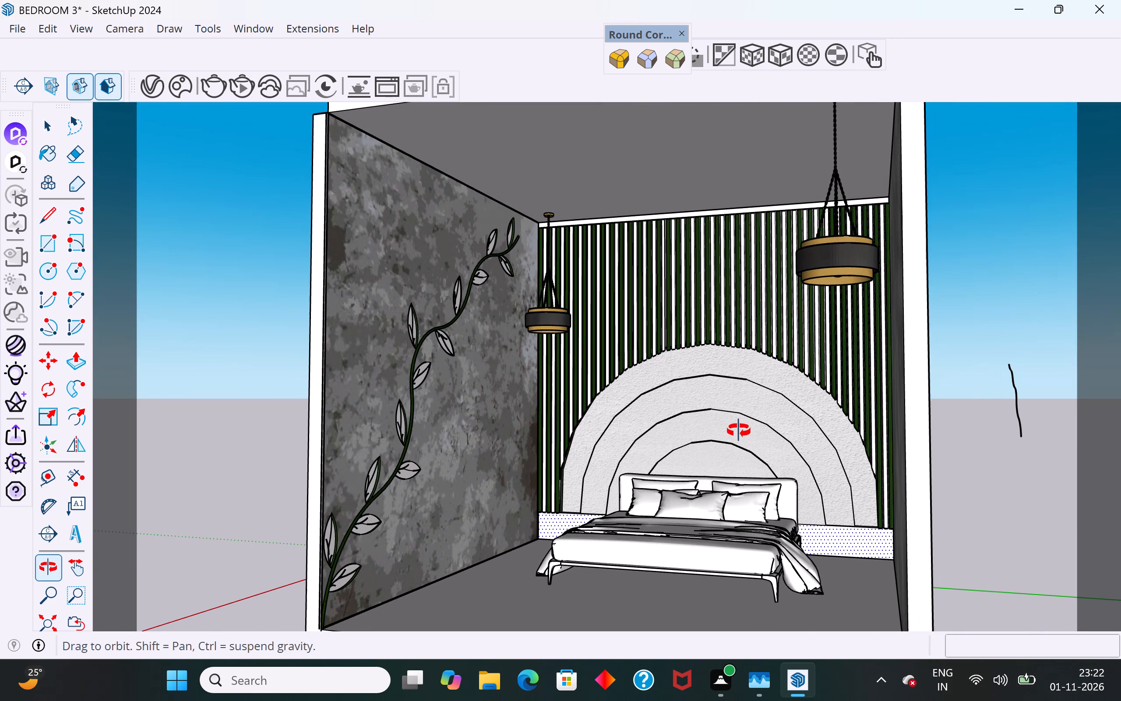
middle_drag(739, 431, 749, 442)
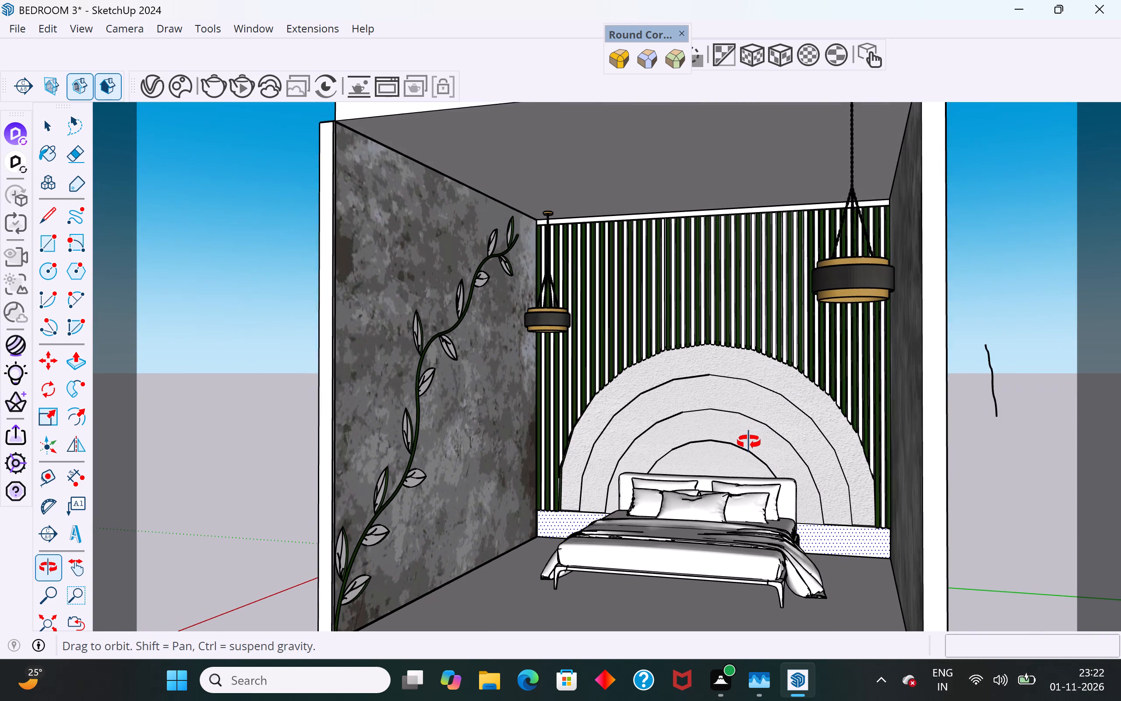
middle_drag(749, 442, 750, 444)
scroll(527, 478, down, 2)
scroll(620, 230, up, 2)
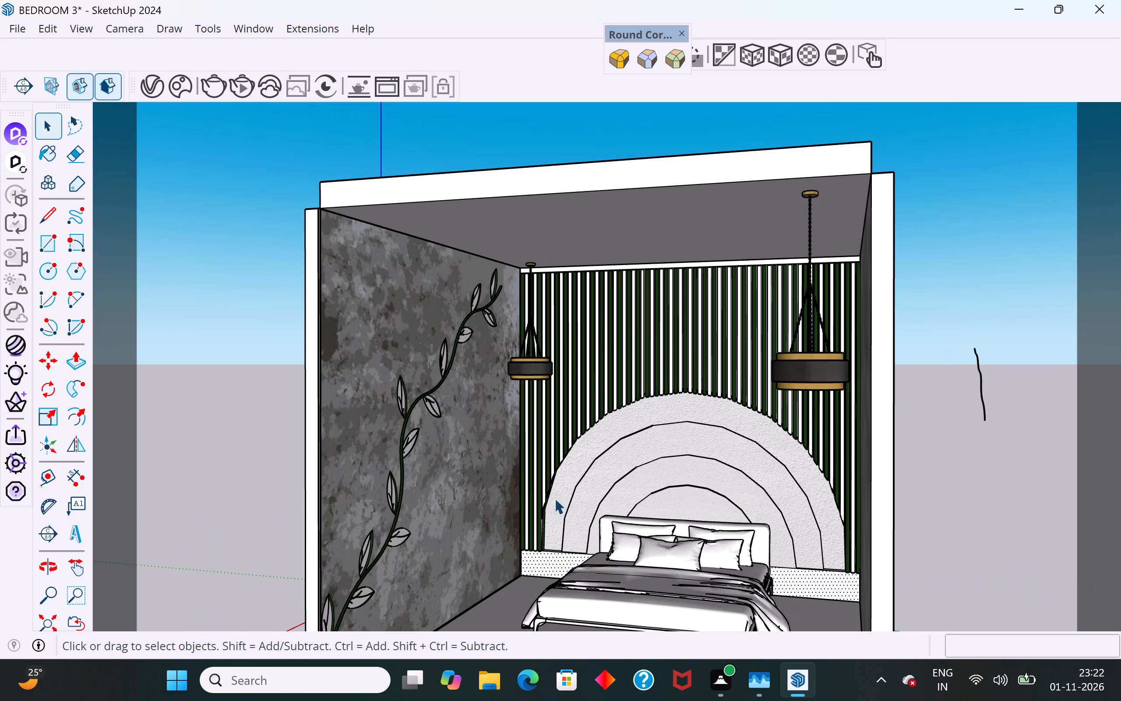
Explode the ceiling group as seen from below and clear the selection.
middle_drag(538, 585, 577, 414)
click(618, 251)
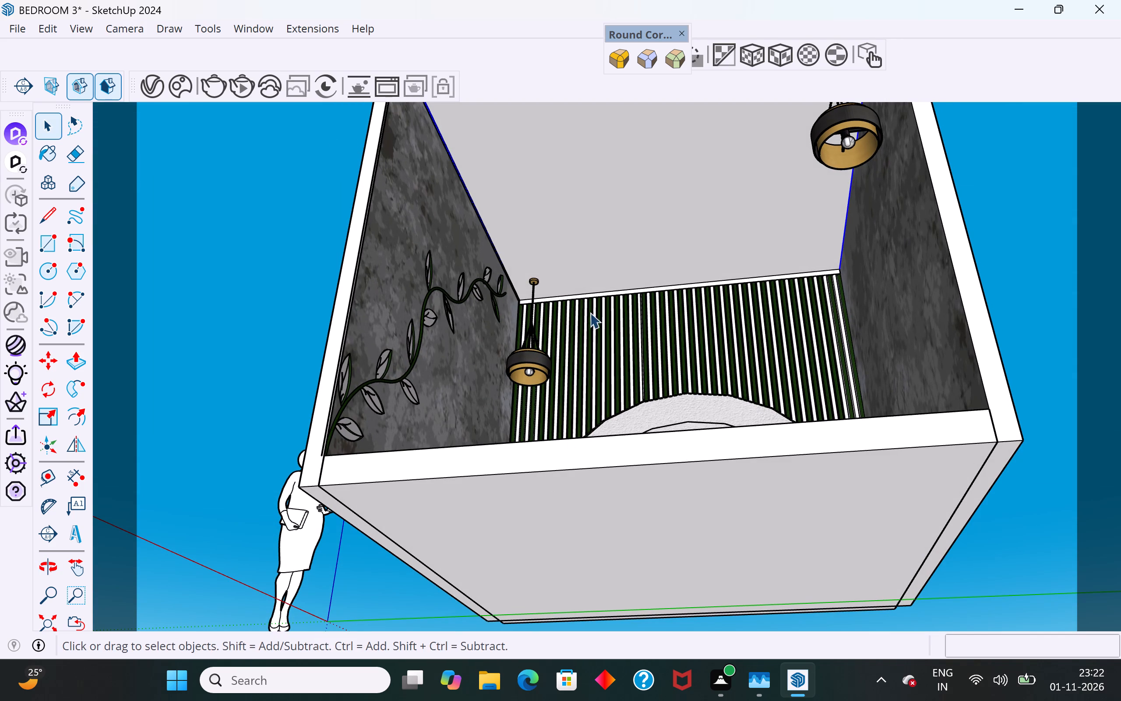
click(601, 206)
right_click(601, 206)
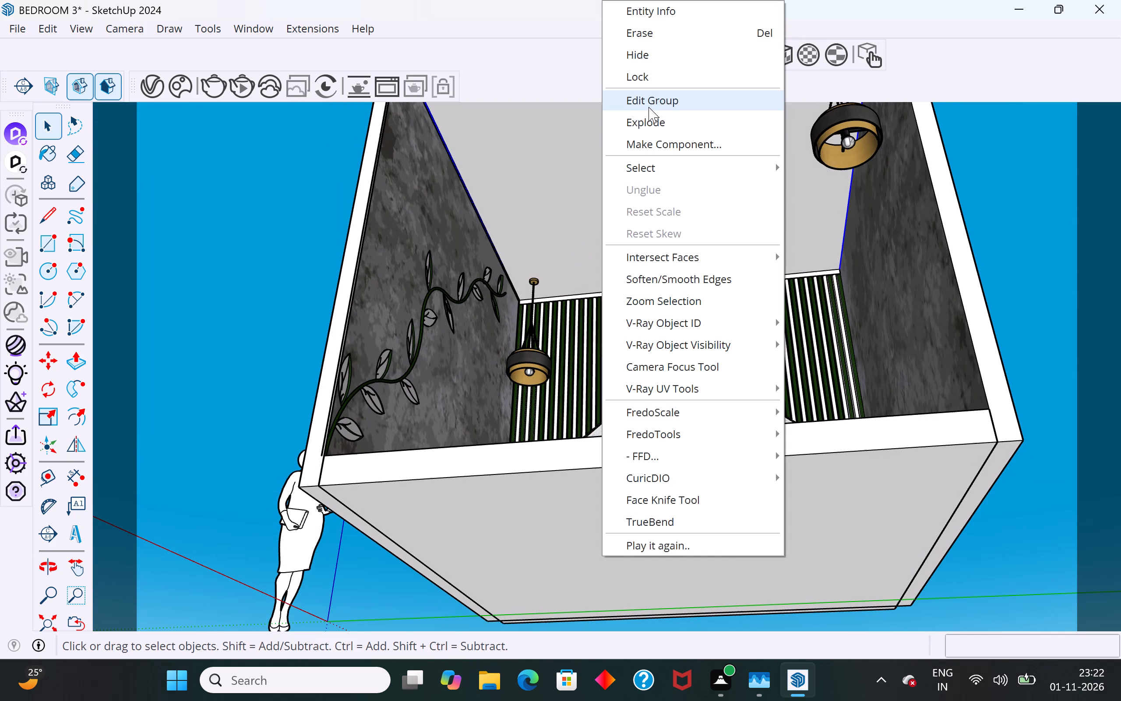
click(650, 123)
scroll(515, 483, down, 4)
click(244, 297)
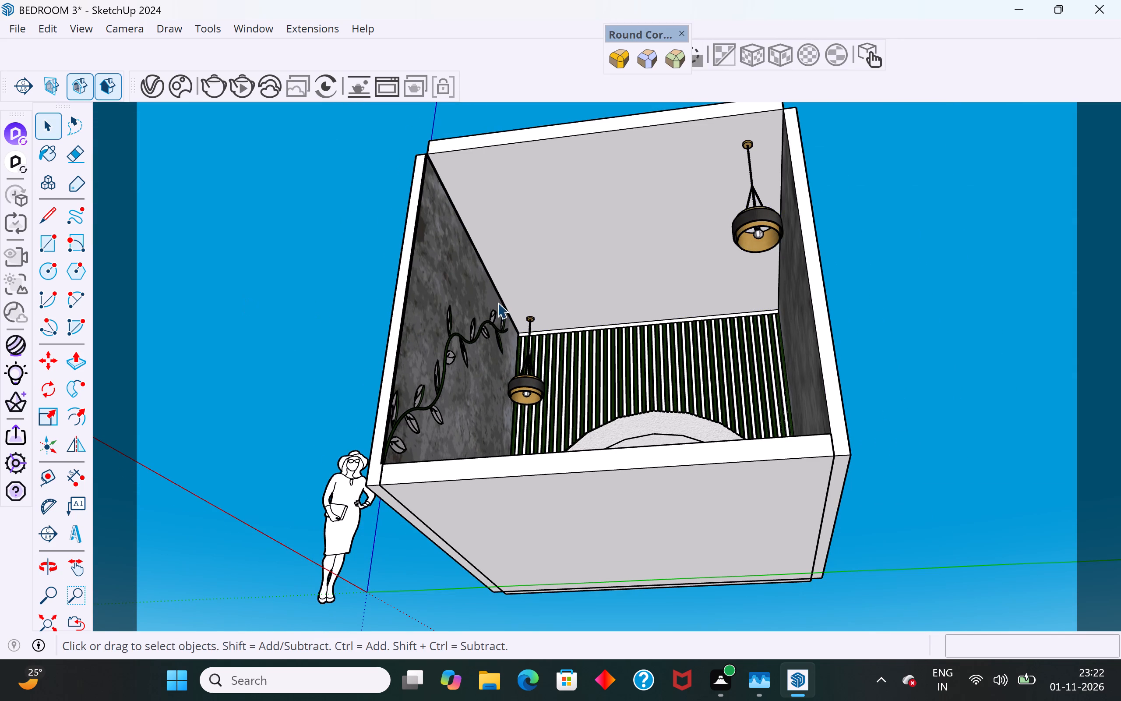
Draw a rectangle about 6' 7" by 6' 9" on the underside of the ceiling, inset from its edges.
middle_drag(497, 302, 492, 315)
click(49, 247)
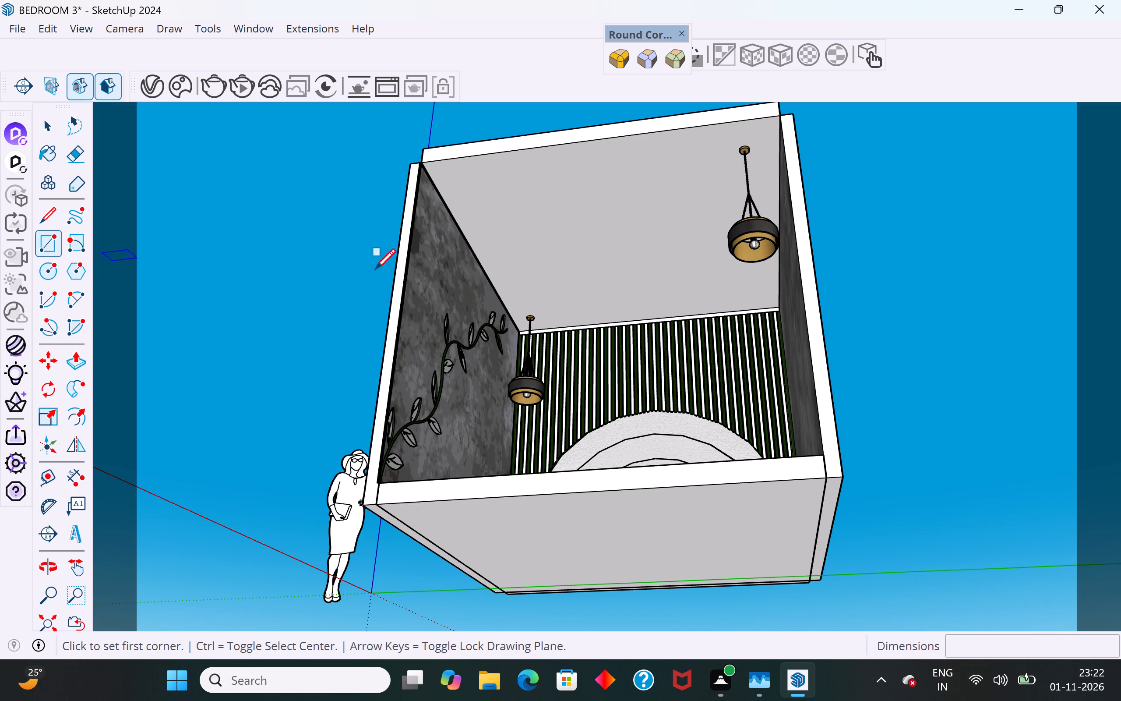
click(477, 184)
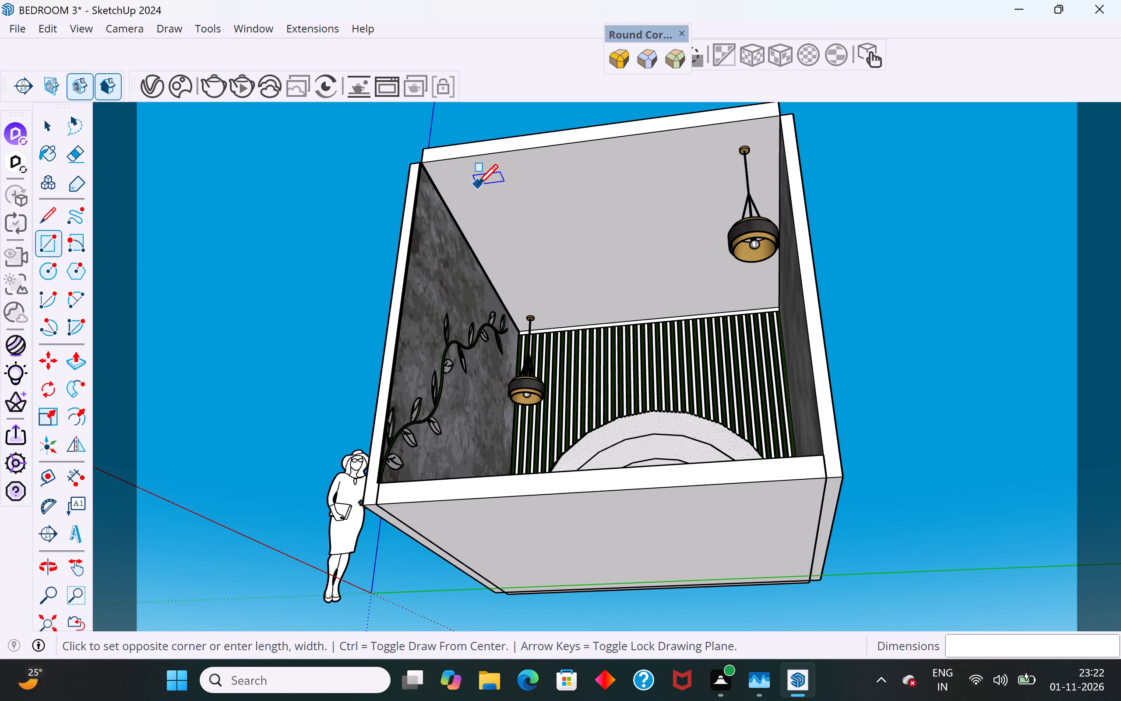
click(723, 281)
click(50, 127)
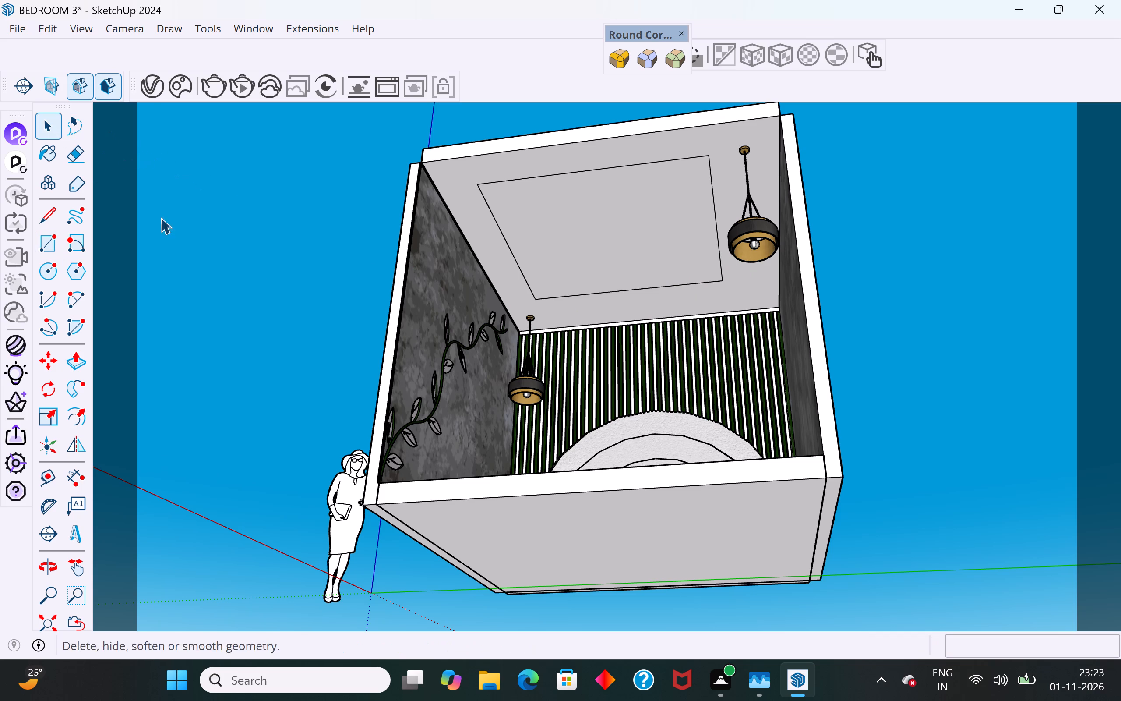
Draw a diagonal line about 7' long across the ceiling rectangle, from its vine-wall side to its slatted-wall side.
middle_drag(255, 272, 325, 302)
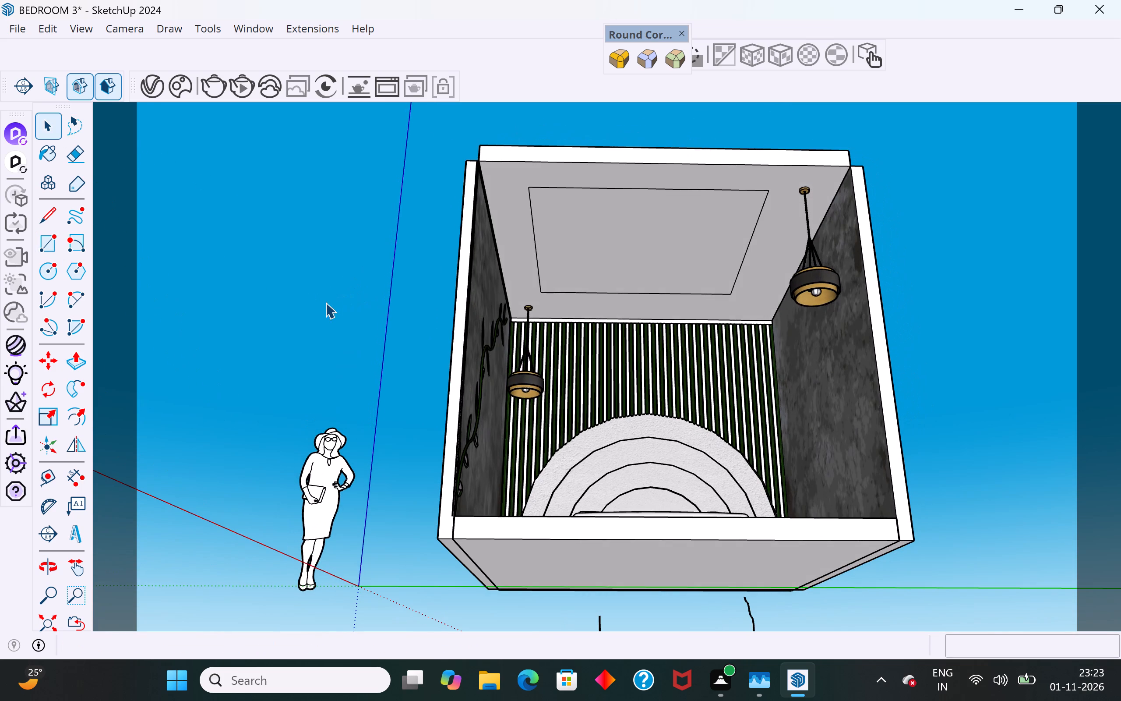
click(47, 216)
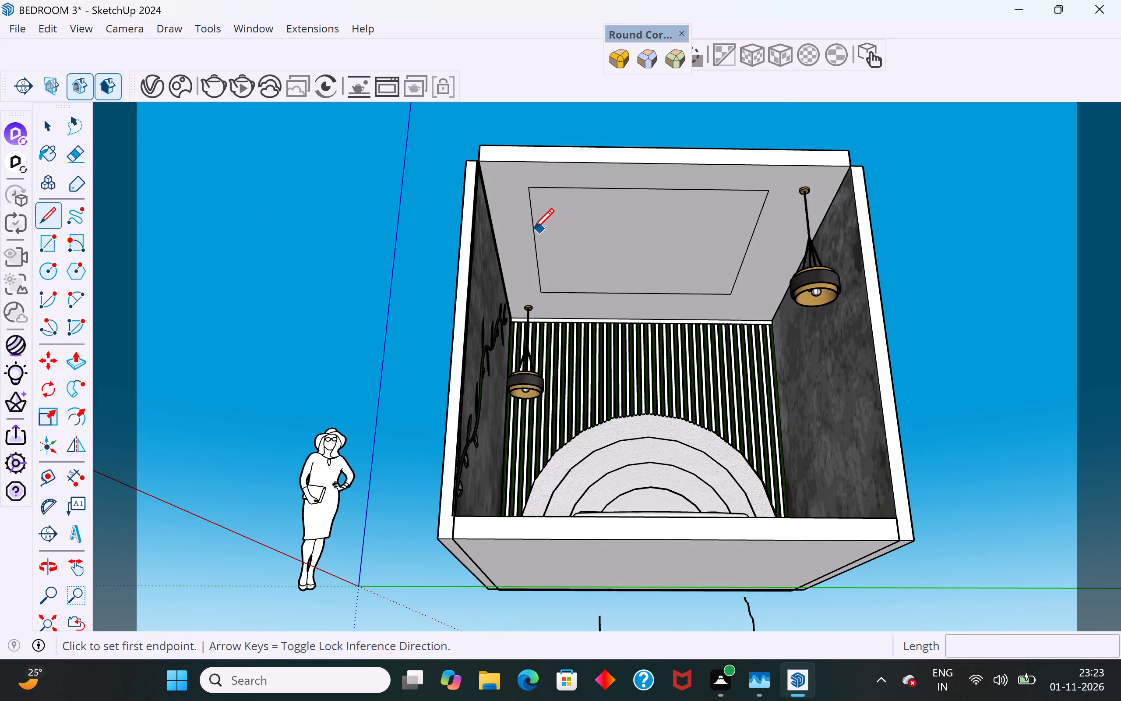
click(531, 228)
click(694, 291)
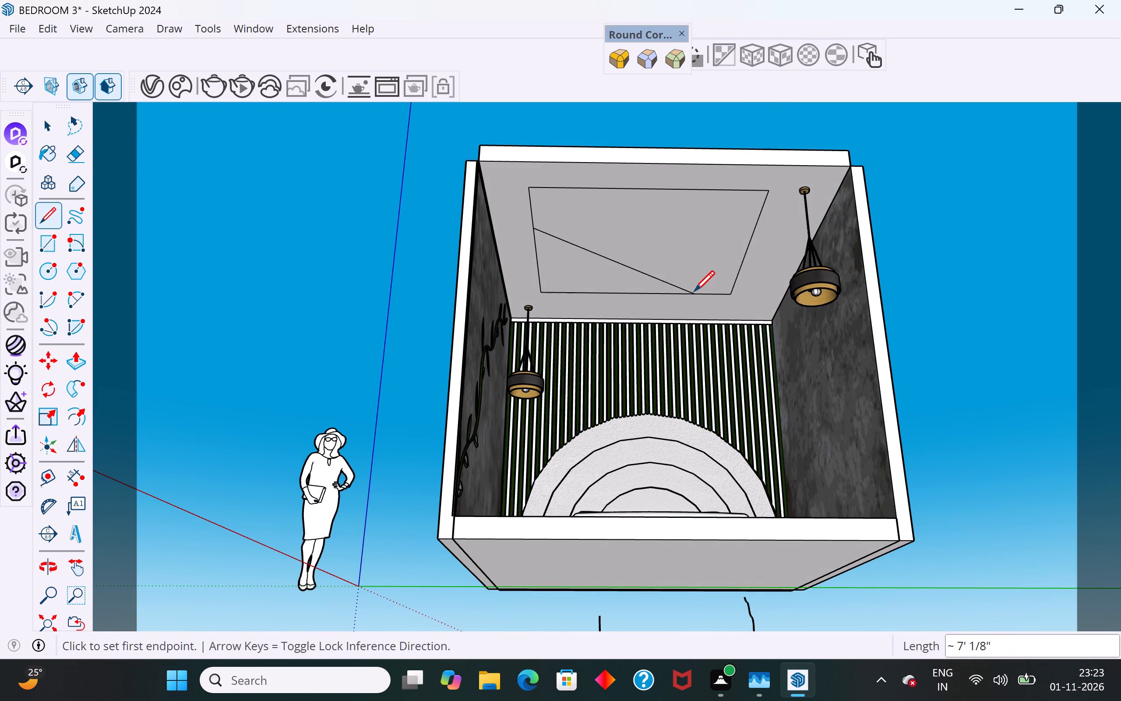
click(53, 119)
Draw a second diagonal line about 7' 3" long close beside the first, forming a narrow strip across the ceiling rectangle.
click(45, 216)
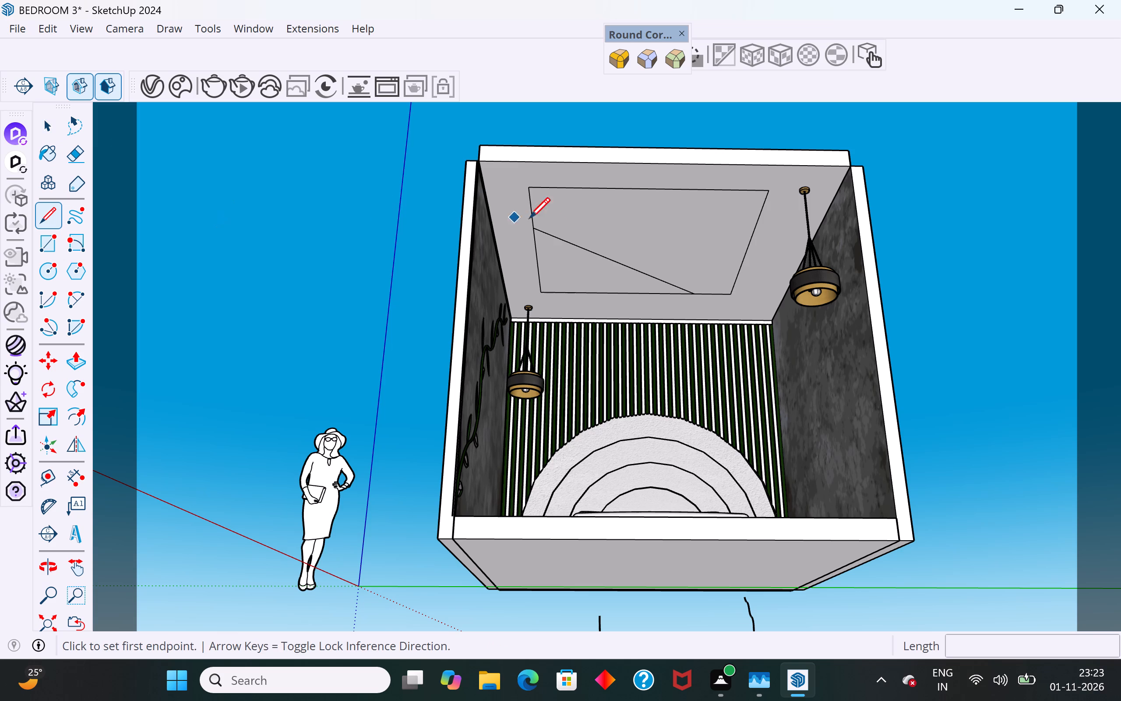
scroll(547, 244, up, 3)
scroll(525, 213, up, 6)
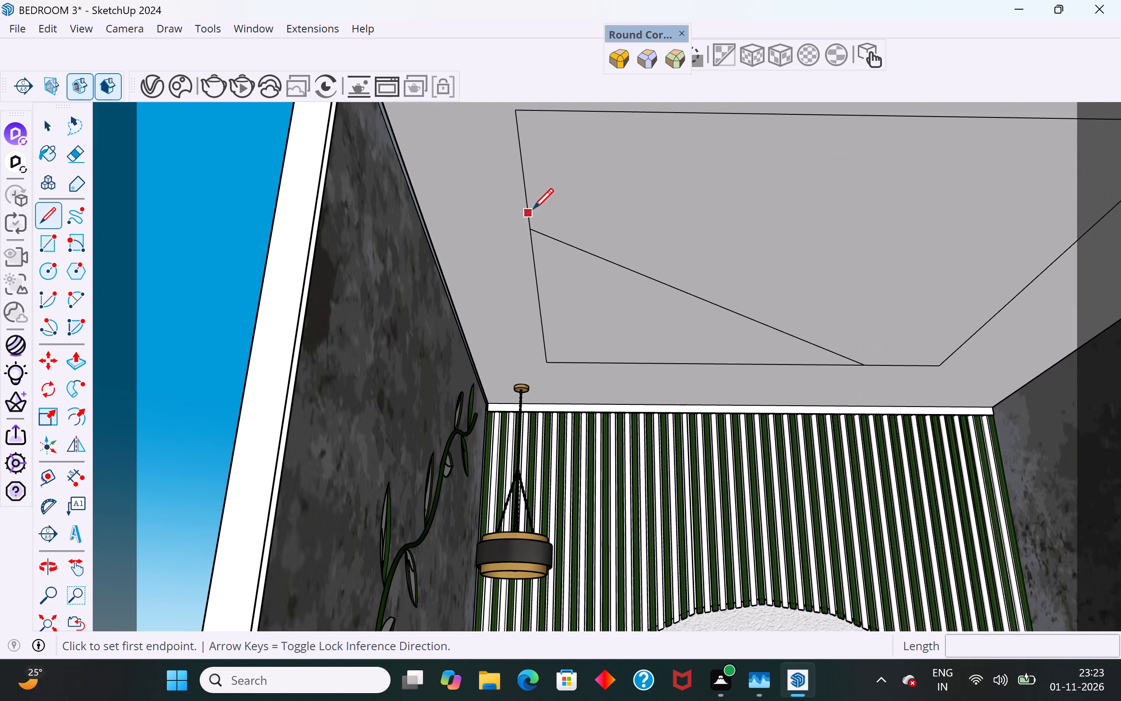
scroll(533, 204, up, 13)
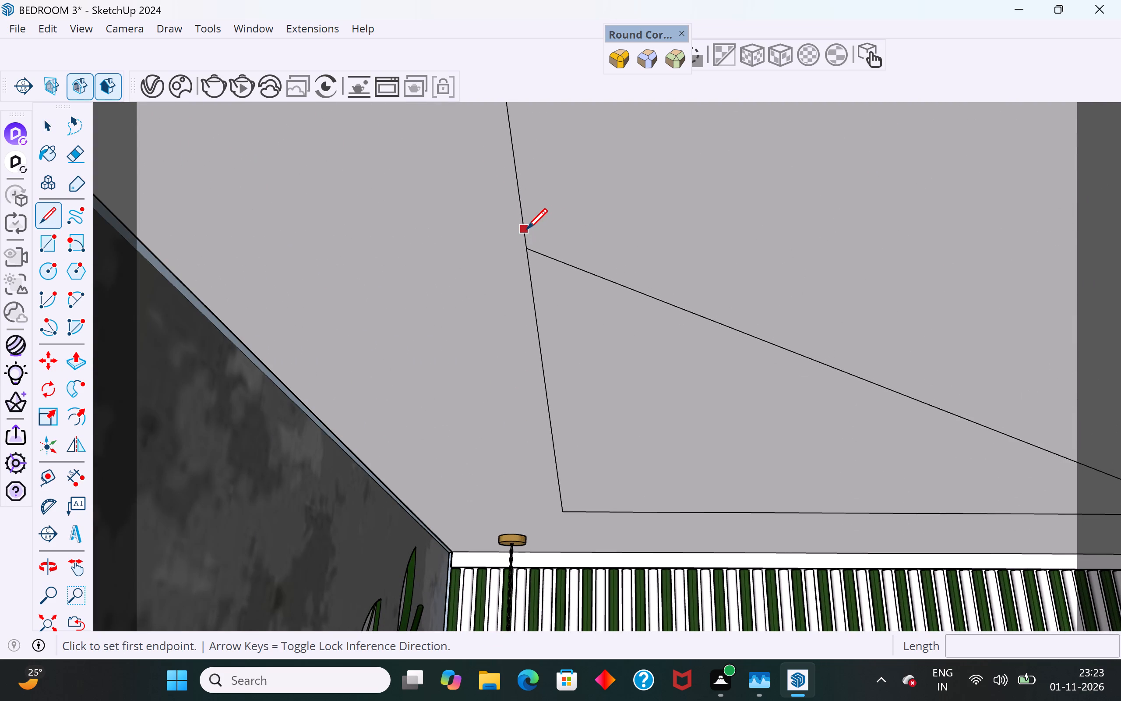
click(527, 229)
scroll(527, 229, down, 16)
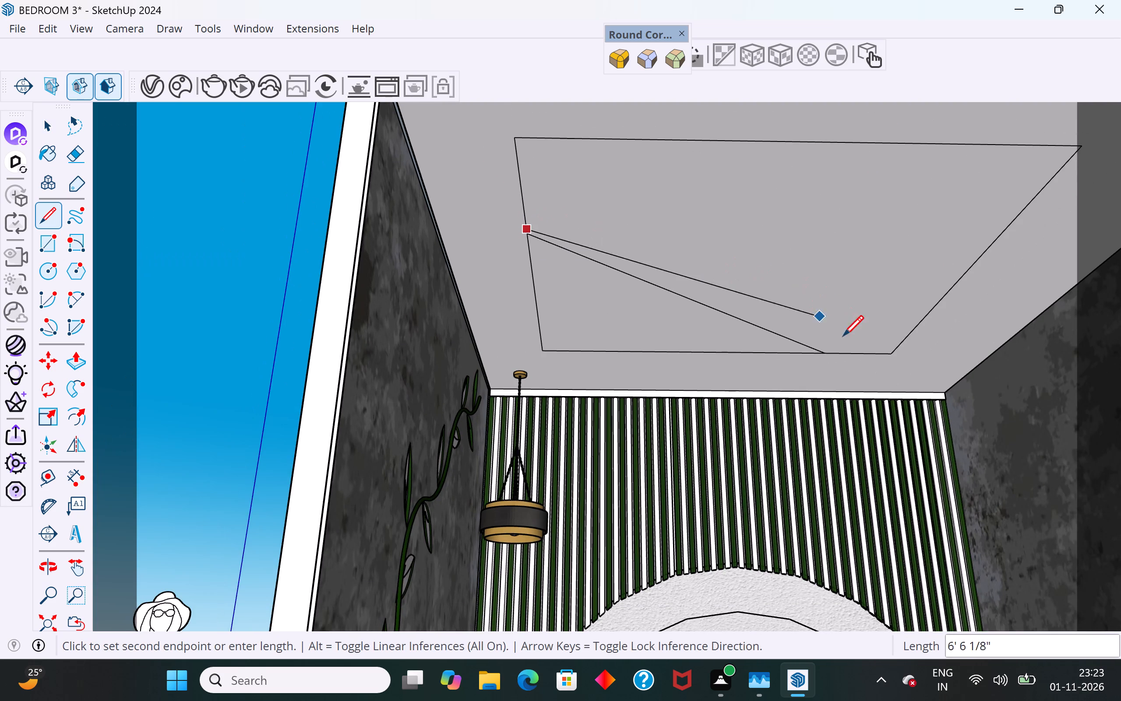
scroll(842, 354, up, 5)
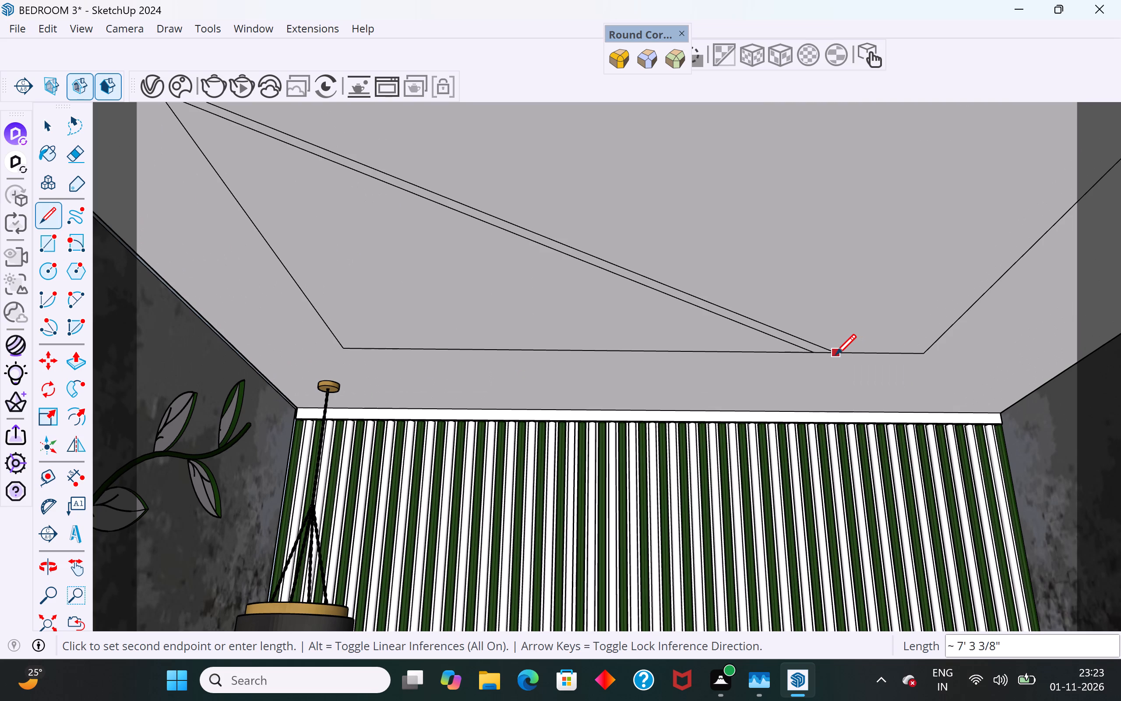
click(836, 354)
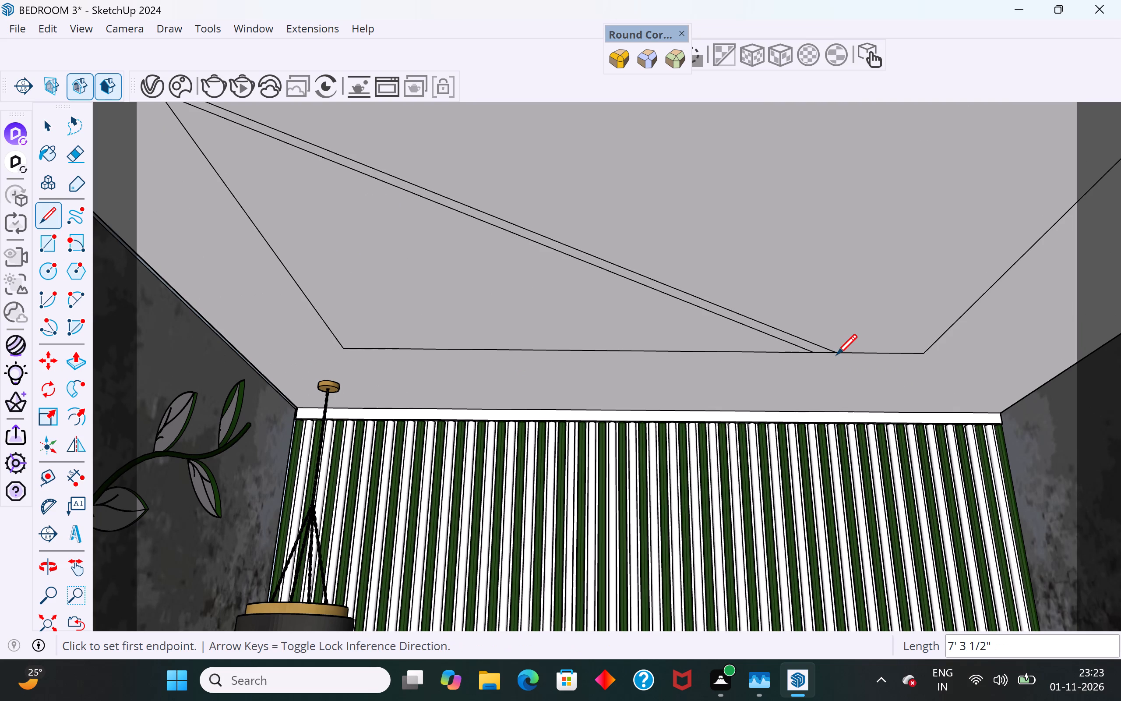
click(53, 126)
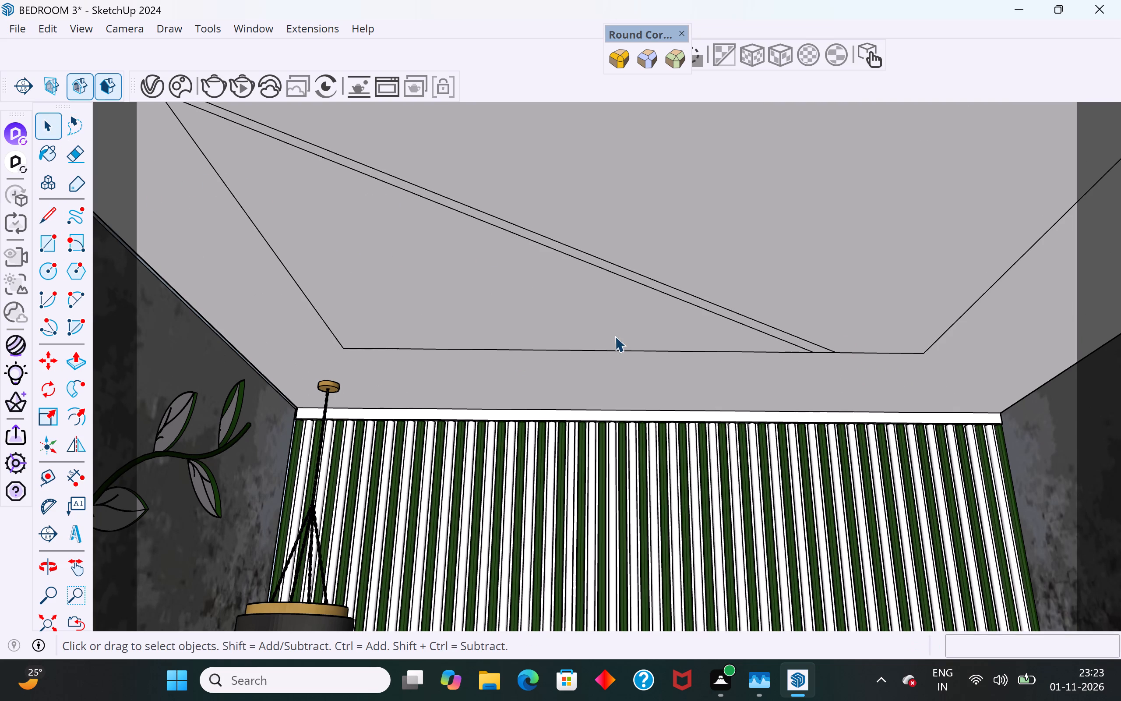
Check the separate faces within the divided ceiling rectangle and examine the diagonal strip from the room's open front.
scroll(617, 340, down, 6)
click(647, 241)
click(599, 317)
scroll(664, 194, down, 4)
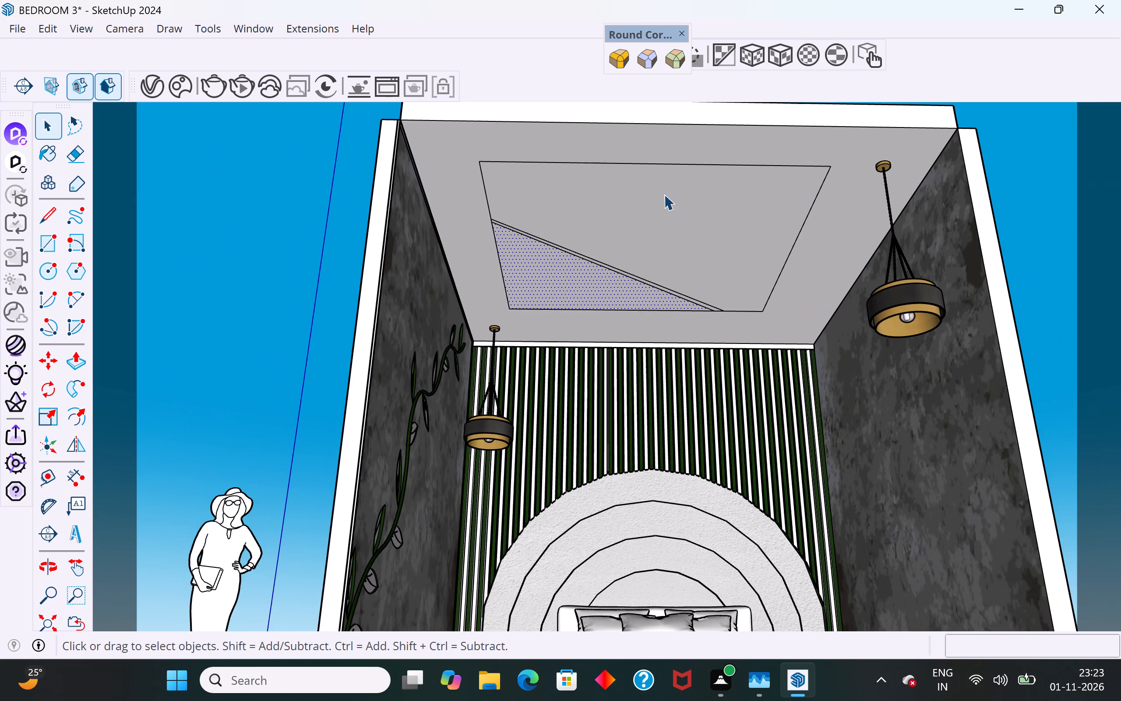
click(273, 309)
middle_drag(672, 263, 629, 294)
scroll(683, 237, down, 4)
middle_drag(687, 260, 665, 264)
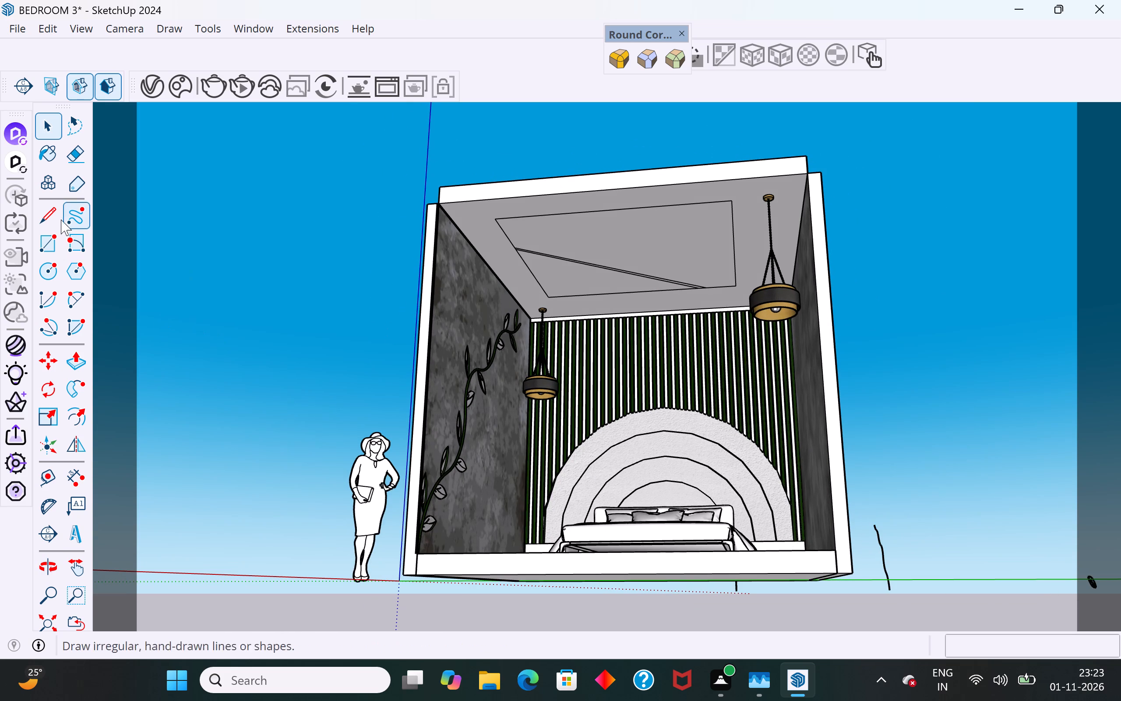
Draw a diagonal line about 5' 9" long across the ceiling rectangle, from its open-front edge to its edge opposite the vine wall.
click(53, 214)
scroll(605, 281, up, 5)
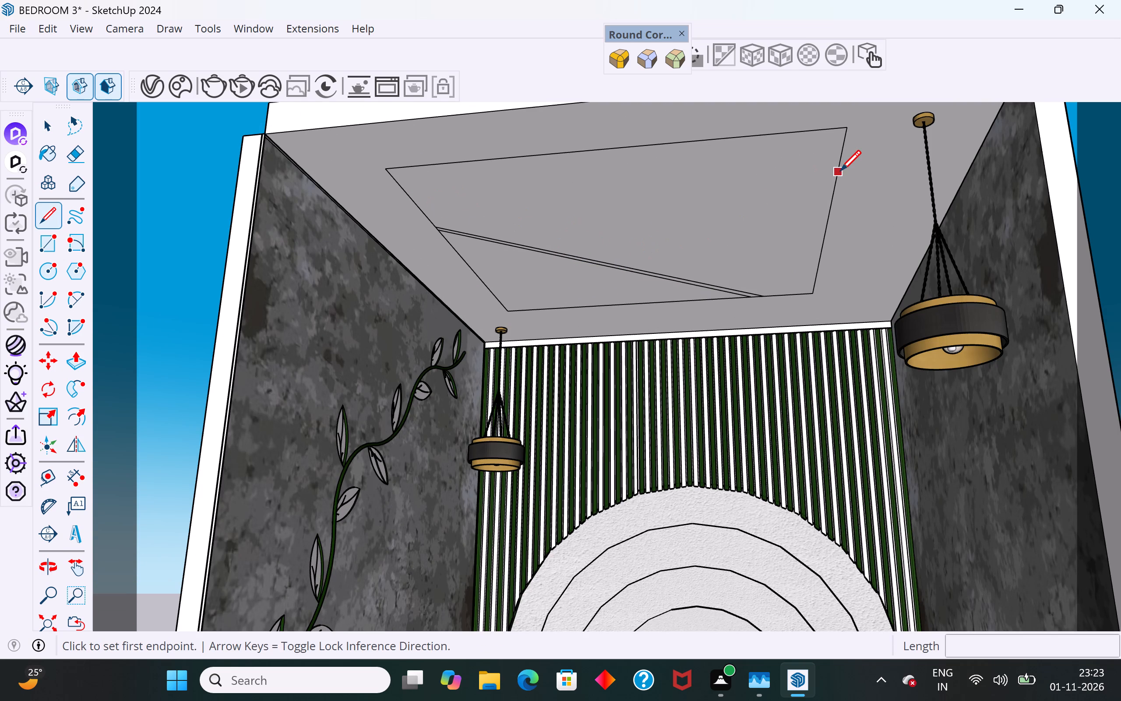
click(518, 159)
click(825, 233)
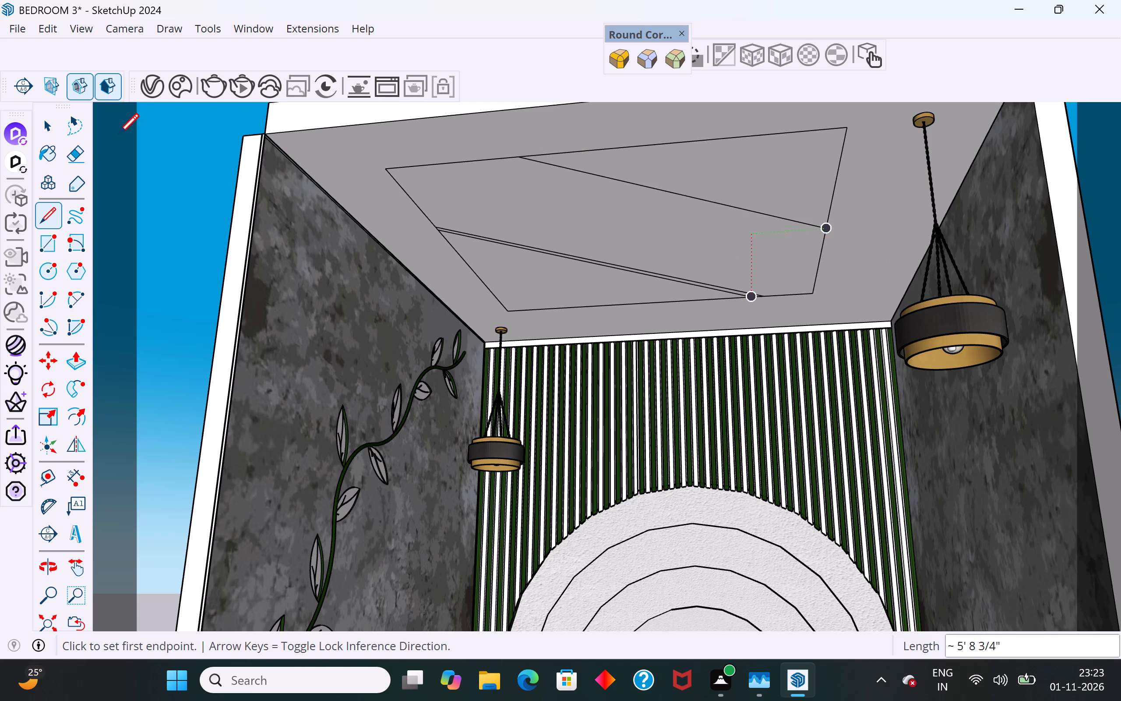
click(51, 118)
Draw a second diagonal line about 5' 6" long close beside the new one, forming another narrow strip across the ceiling rectangle.
click(52, 217)
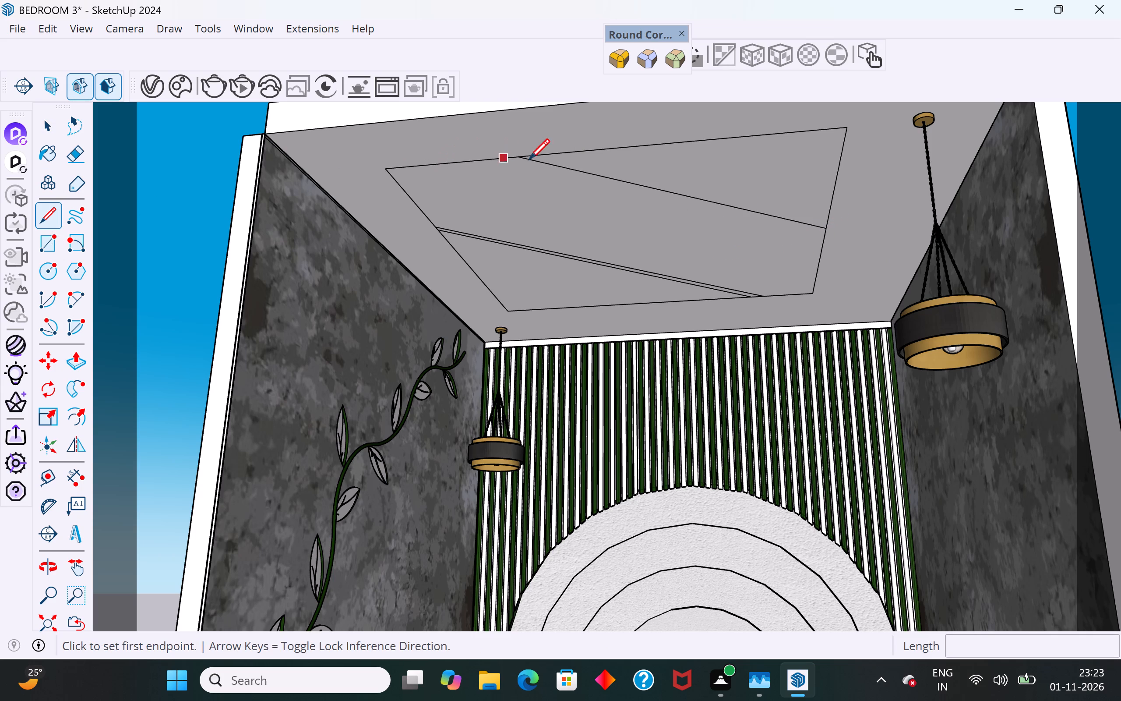
scroll(536, 155, up, 10)
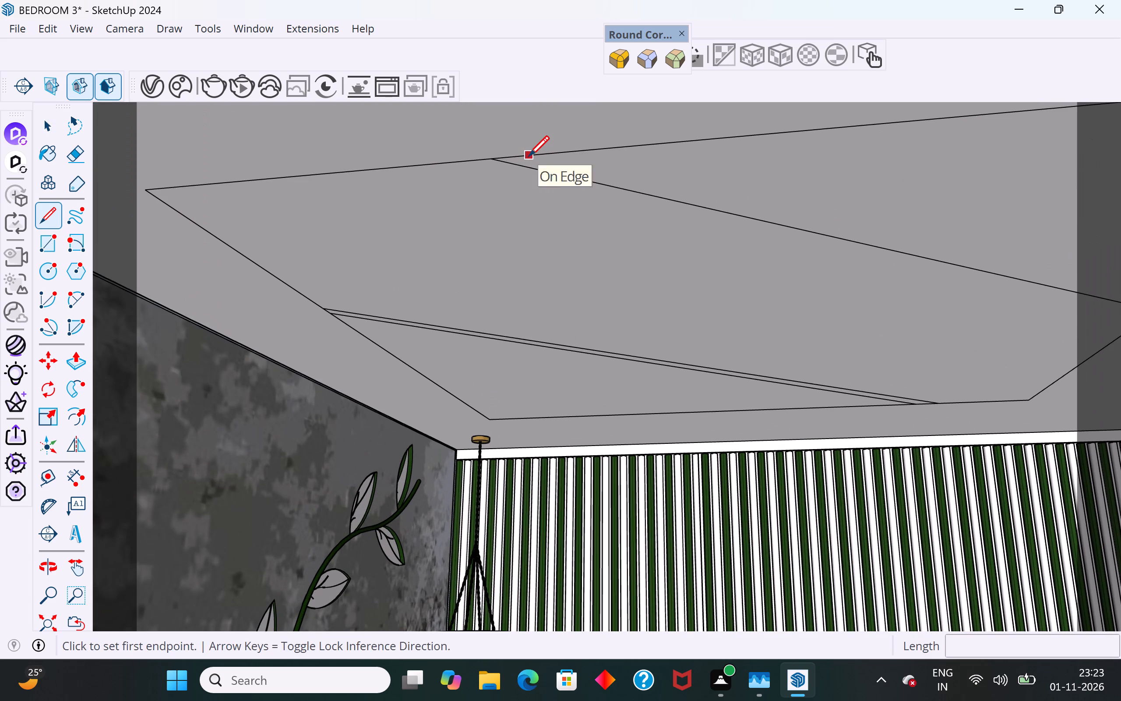
click(520, 157)
scroll(520, 157, down, 7)
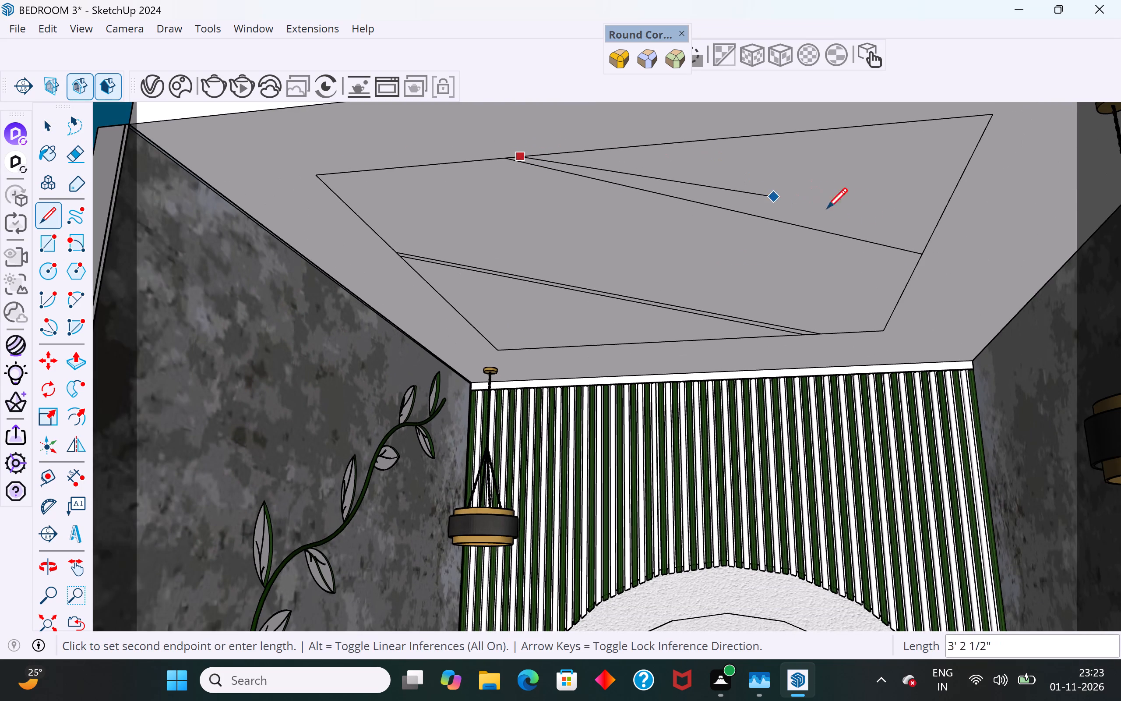
scroll(924, 244, up, 4)
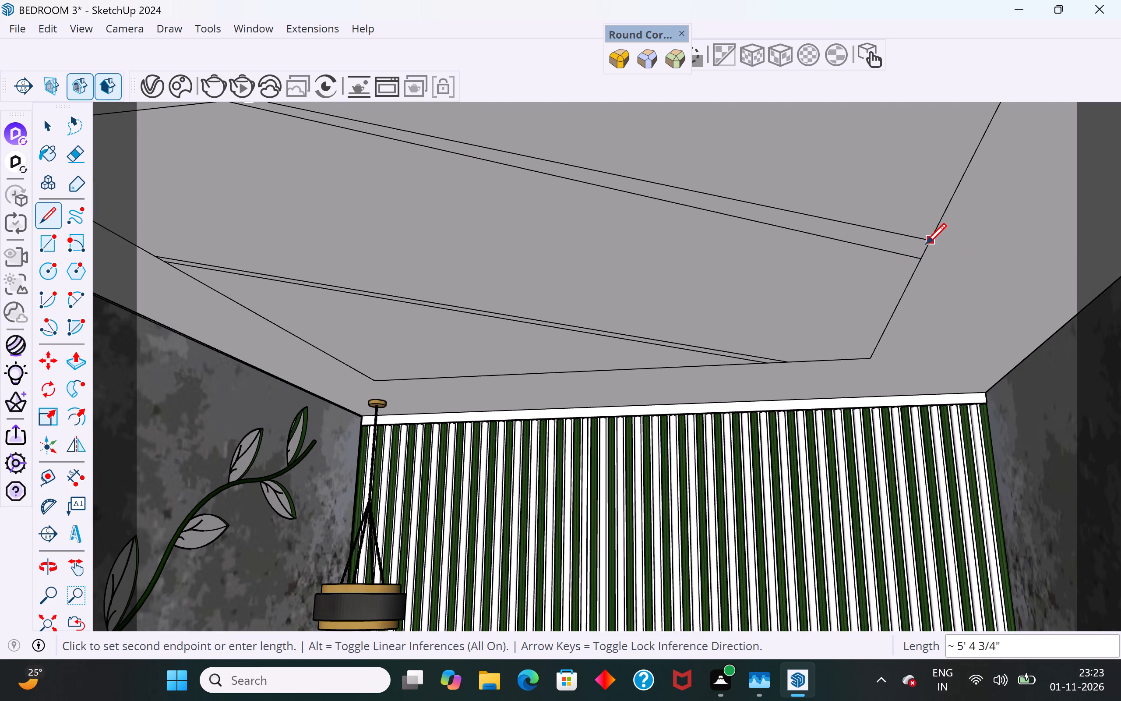
scroll(924, 251, up, 10)
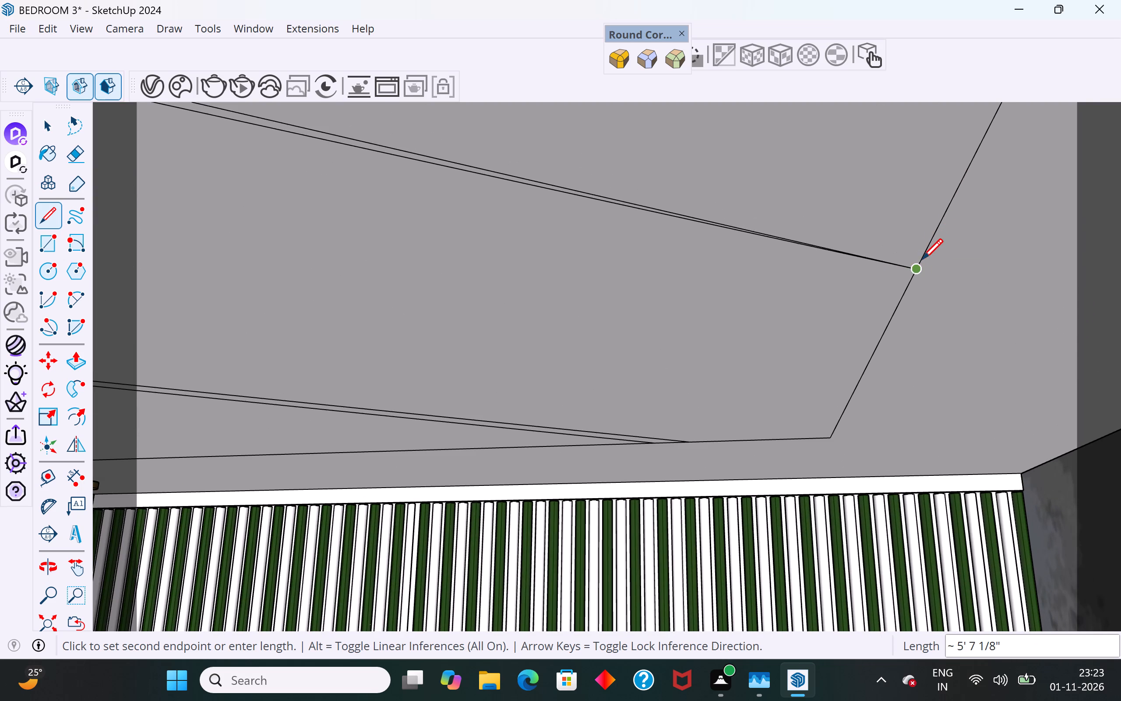
click(921, 258)
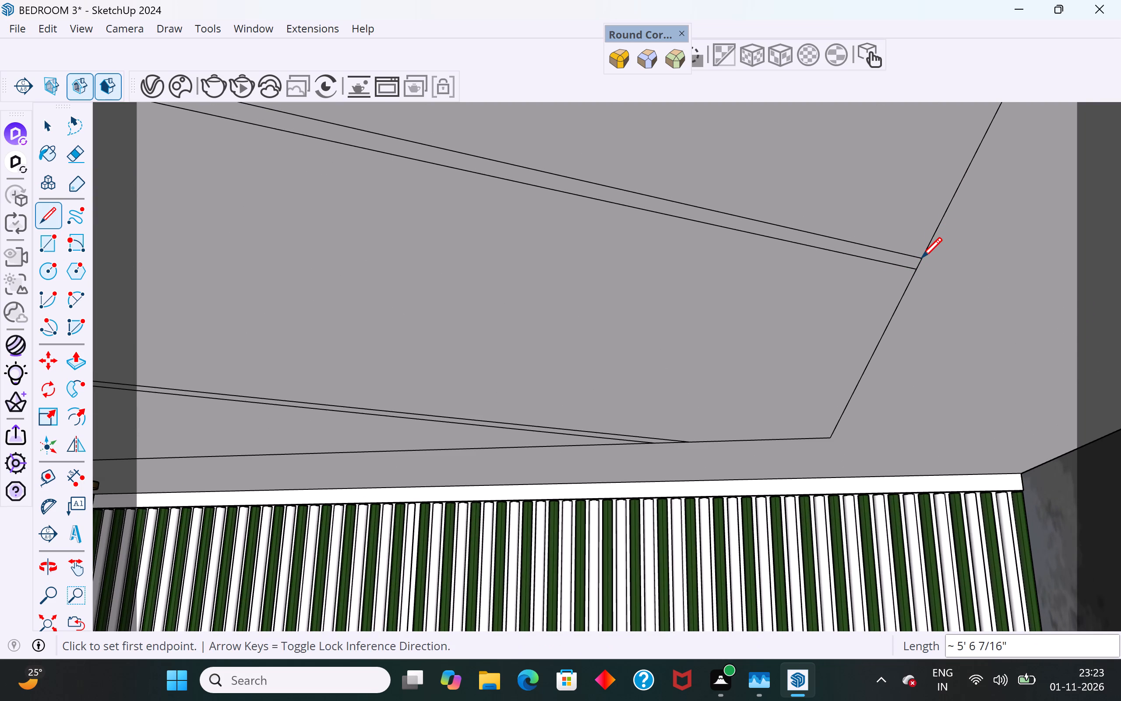
click(49, 124)
Push the triangular face nearest the vine and slatted walls about 2 5/16" up into the ceiling.
scroll(651, 268, down, 13)
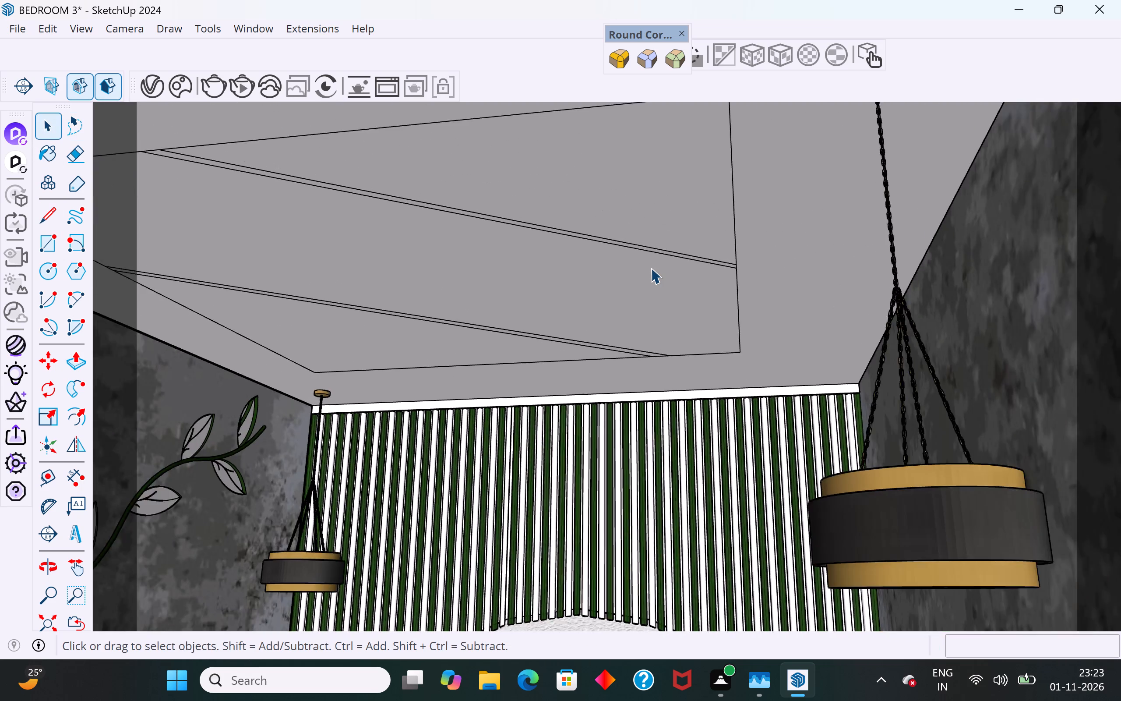
scroll(651, 268, down, 4)
middle_drag(603, 300, 671, 256)
click(654, 253)
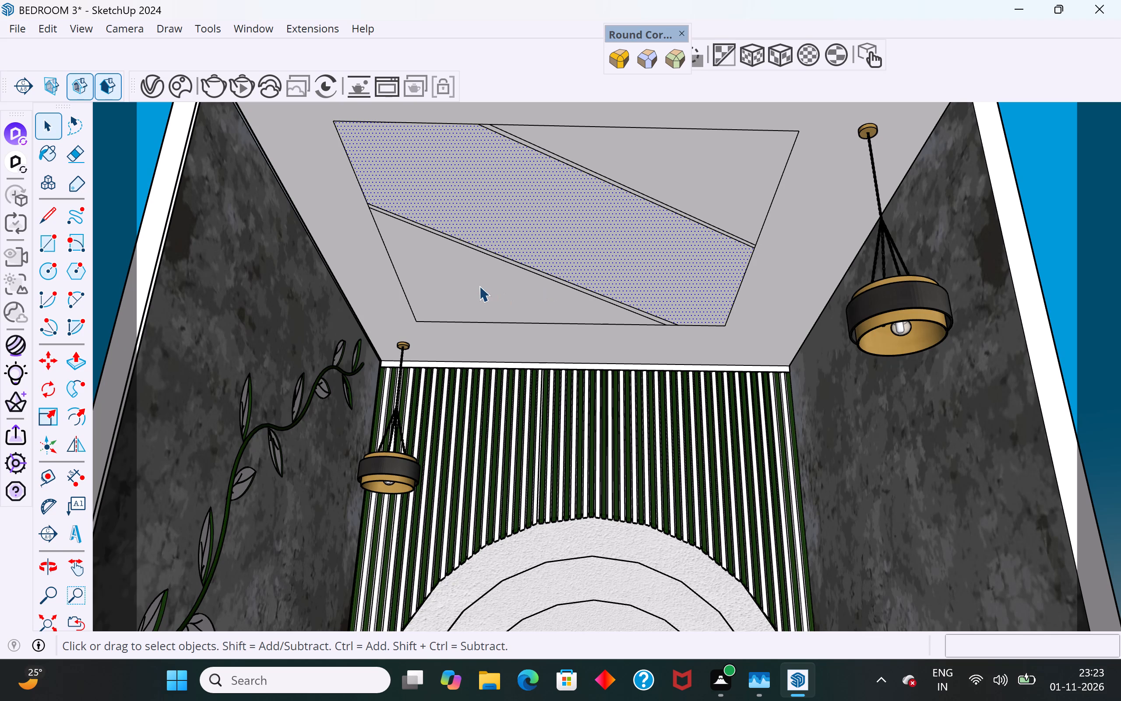
click(479, 286)
scroll(579, 216, down, 4)
middle_drag(579, 216, 579, 253)
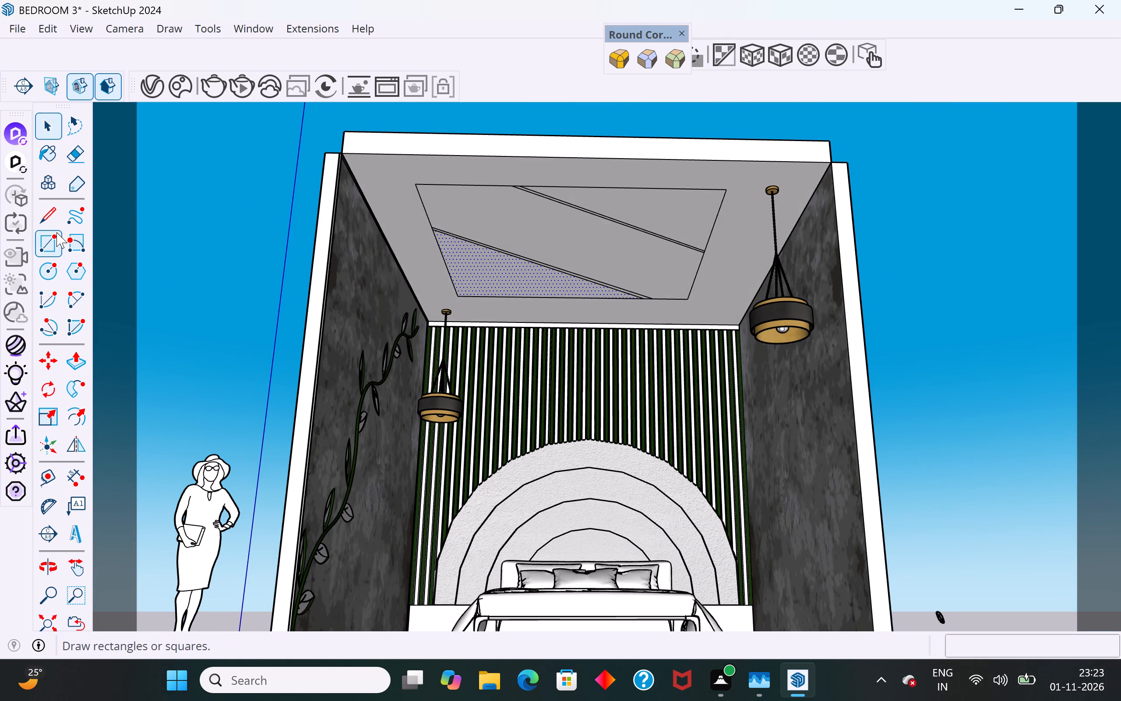
click(68, 360)
scroll(536, 258, up, 2)
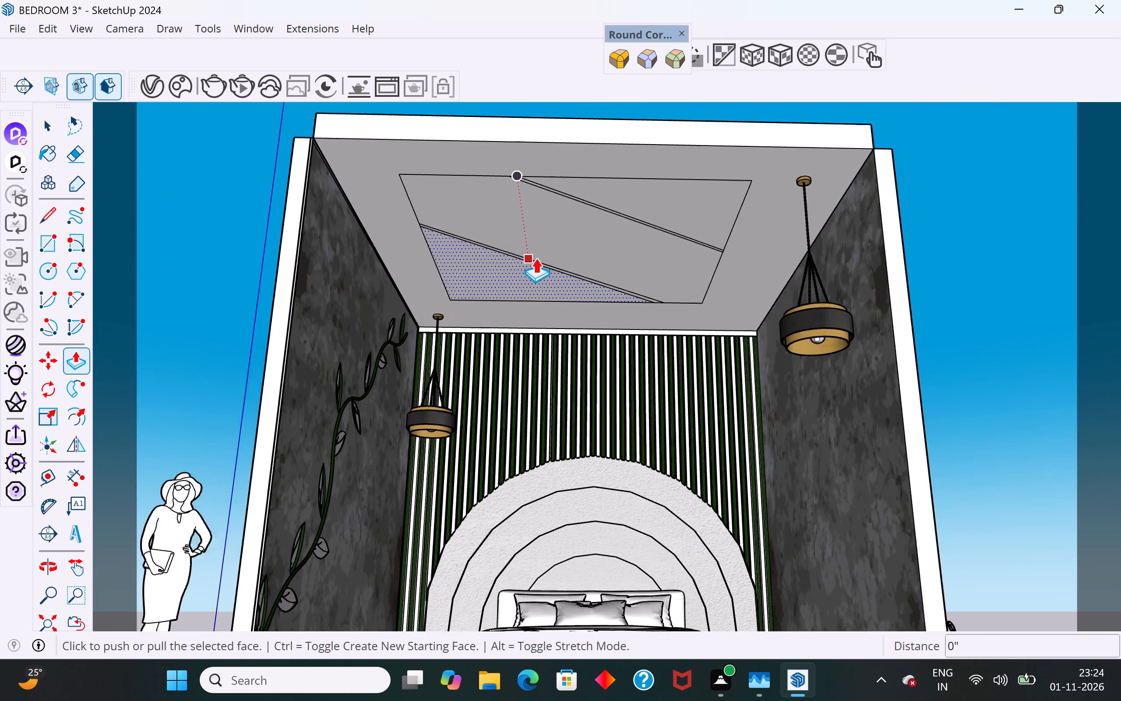
scroll(536, 258, up, 2)
click(481, 275)
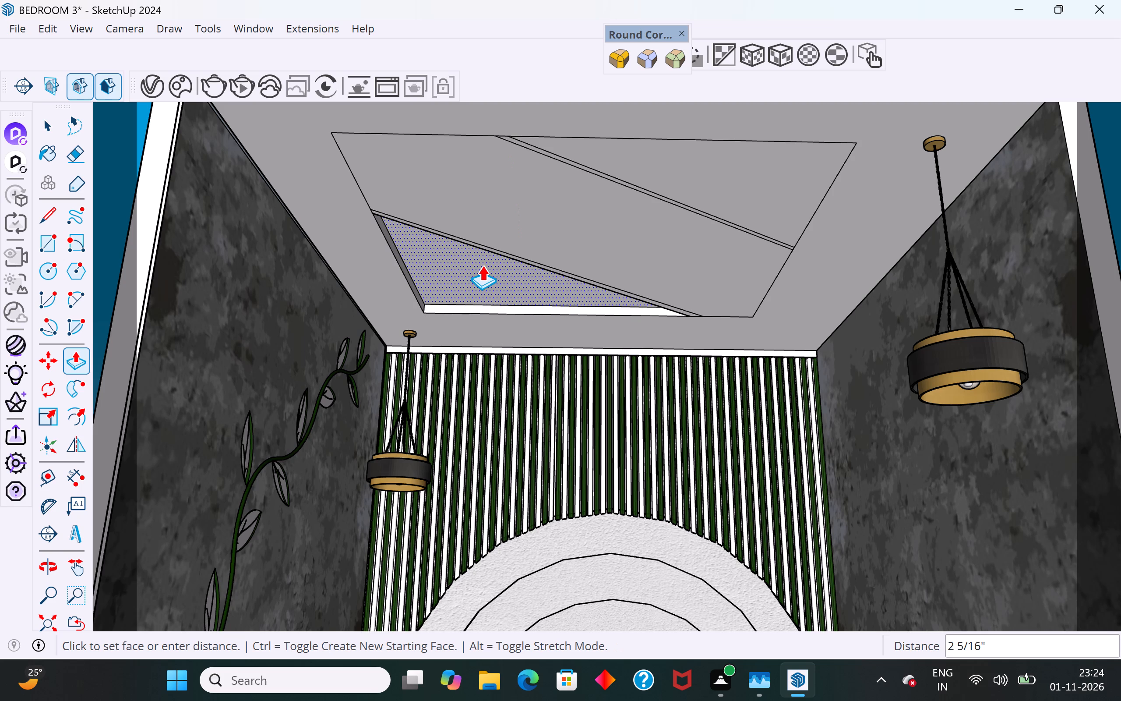
click(482, 265)
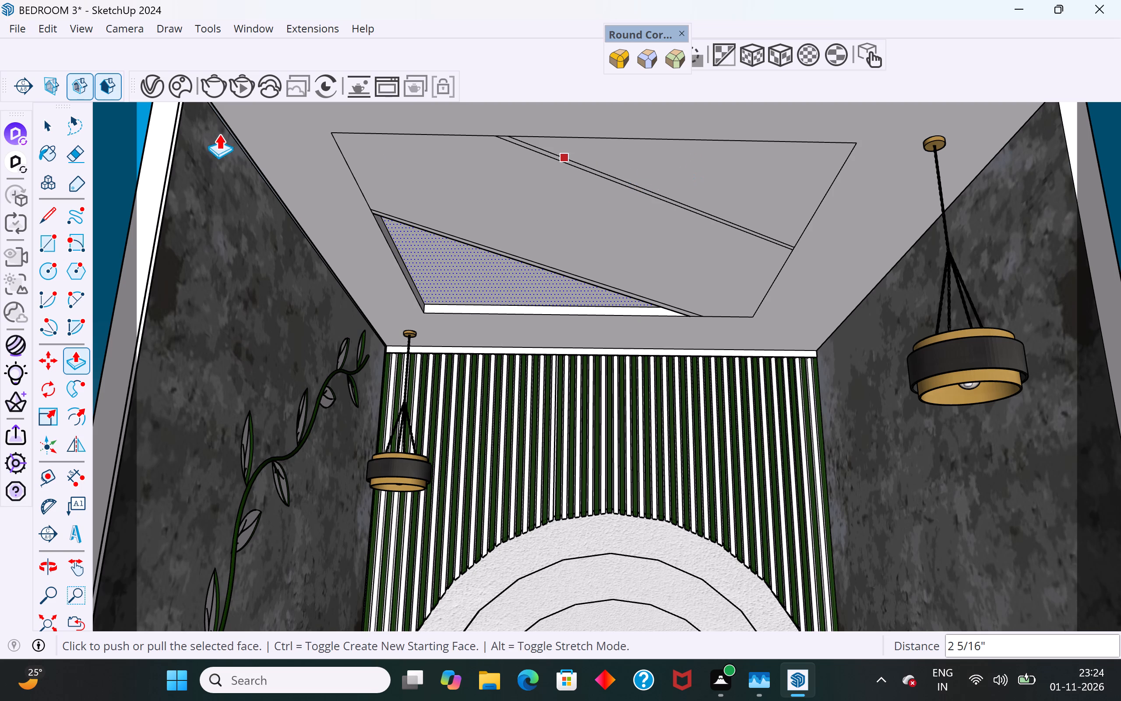
Push the opposite triangular face near the room's open front into the ceiling by the same 2 5/16" depth.
click(60, 120)
click(730, 146)
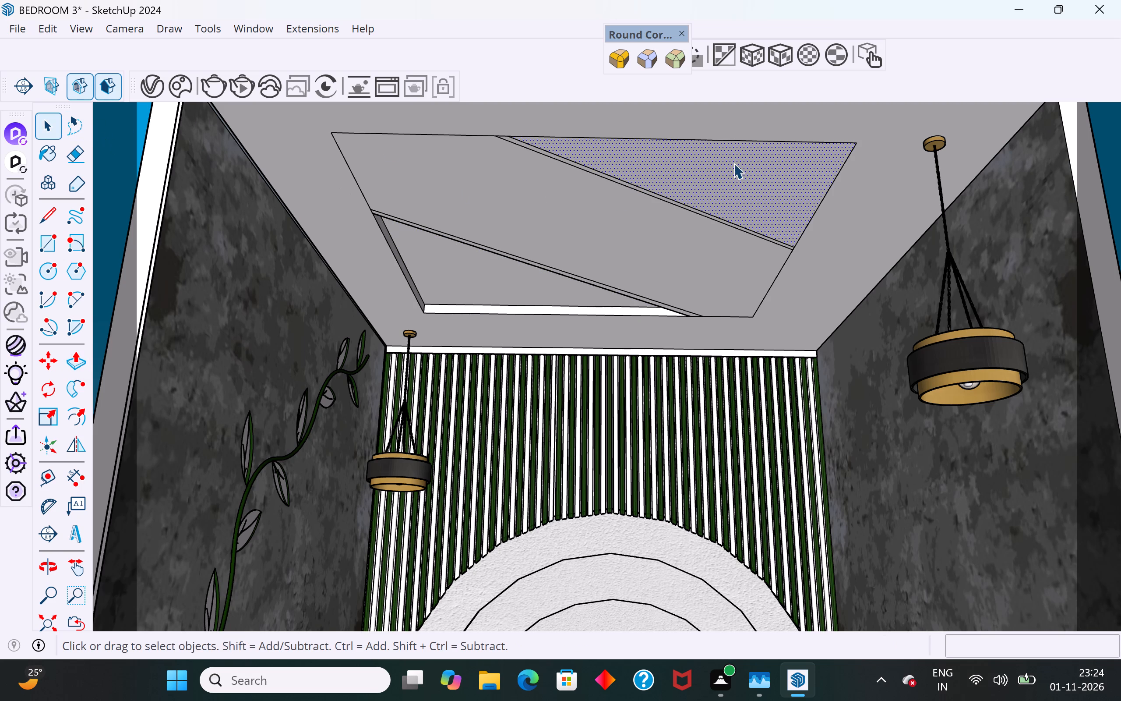
click(75, 353)
double_click(705, 184)
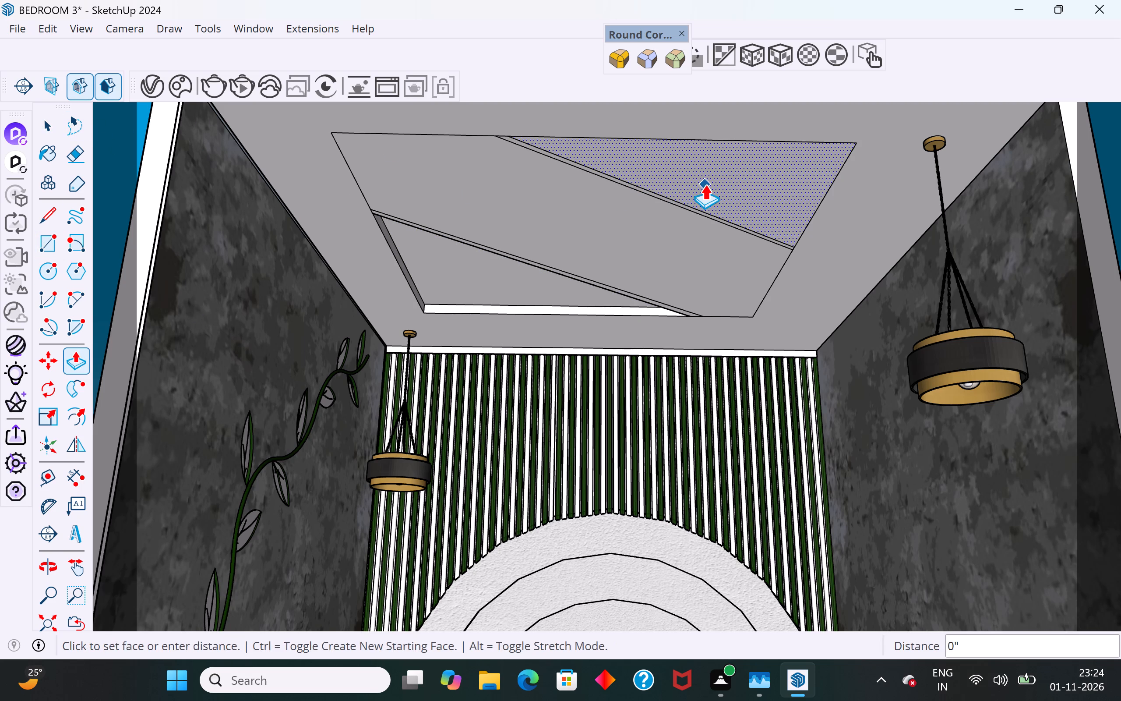
click(51, 124)
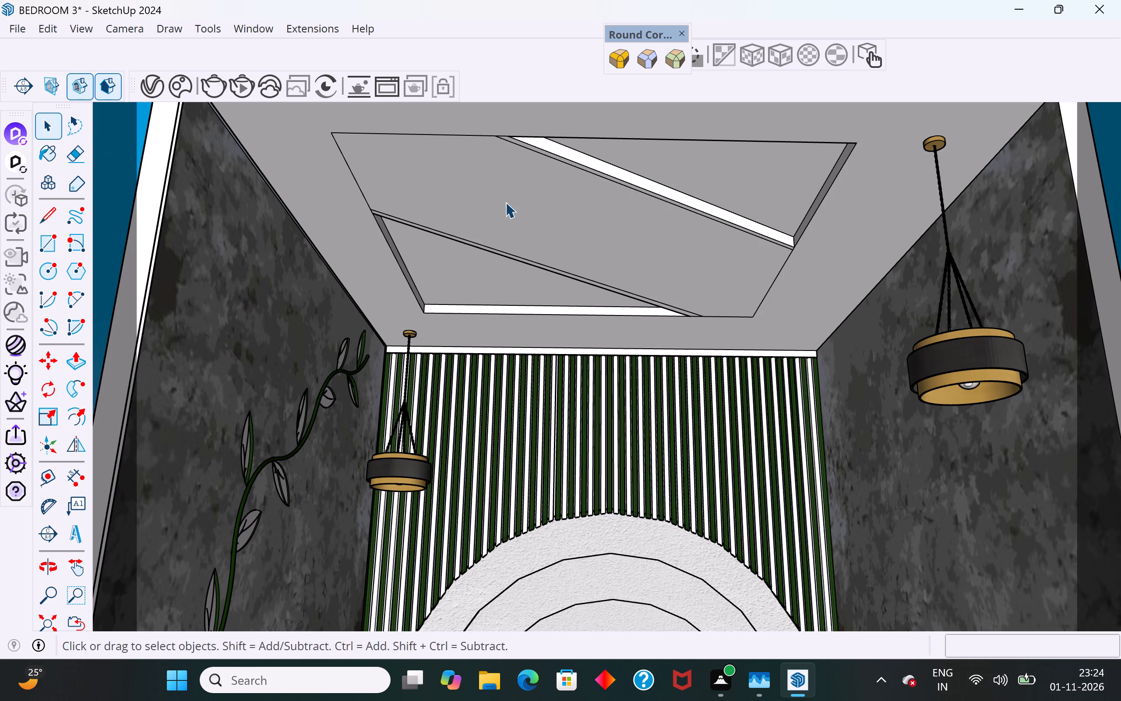
Examine the two recessed ceiling triangles and diagonal strips from the room's open front and from below.
middle_drag(508, 200, 536, 142)
middle_drag(557, 196, 484, 220)
scroll(592, 251, down, 5)
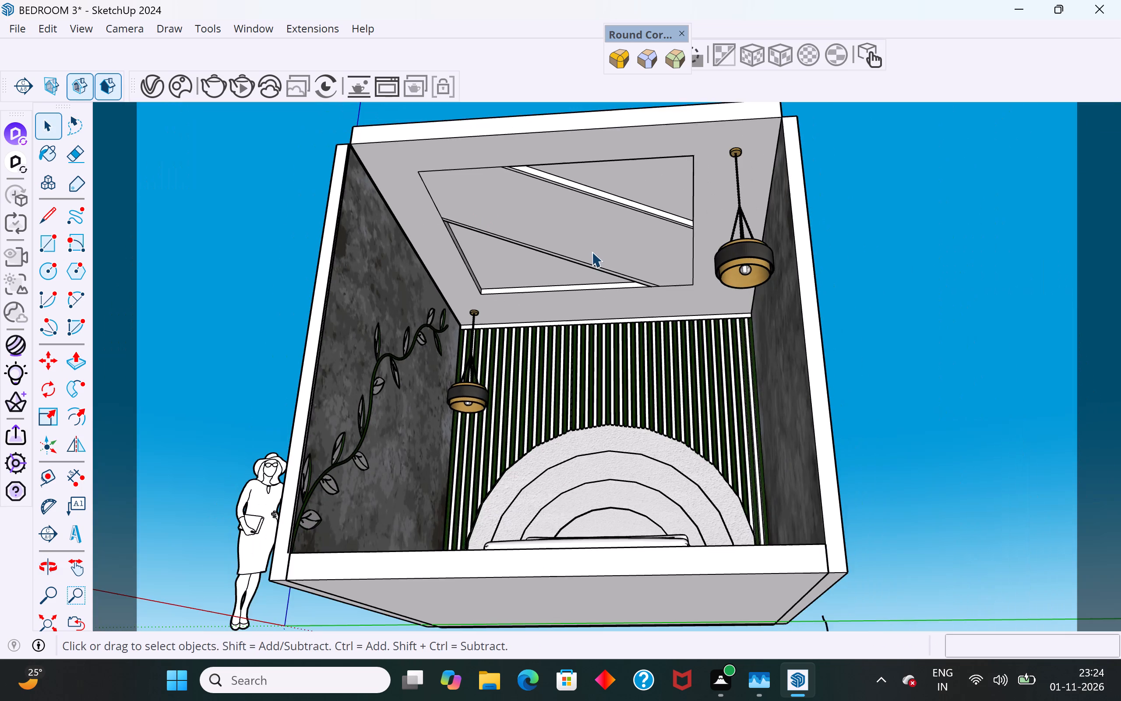
middle_drag(587, 246, 607, 301)
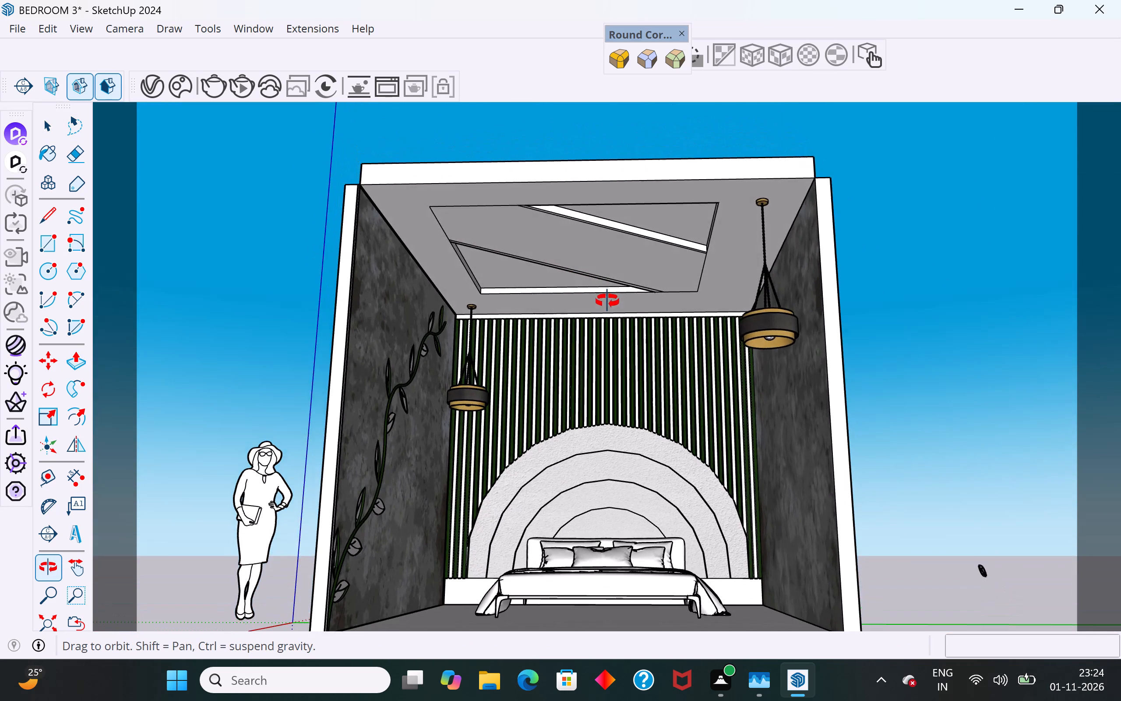
middle_drag(607, 301, 600, 344)
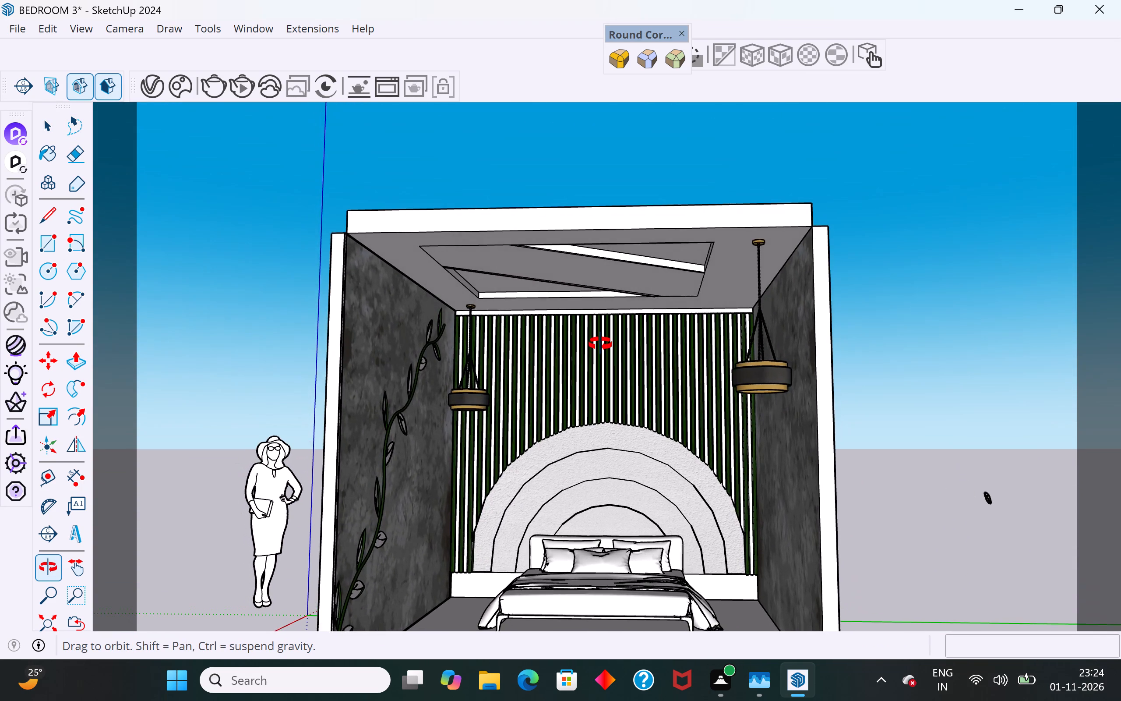
middle_drag(600, 344, 614, 306)
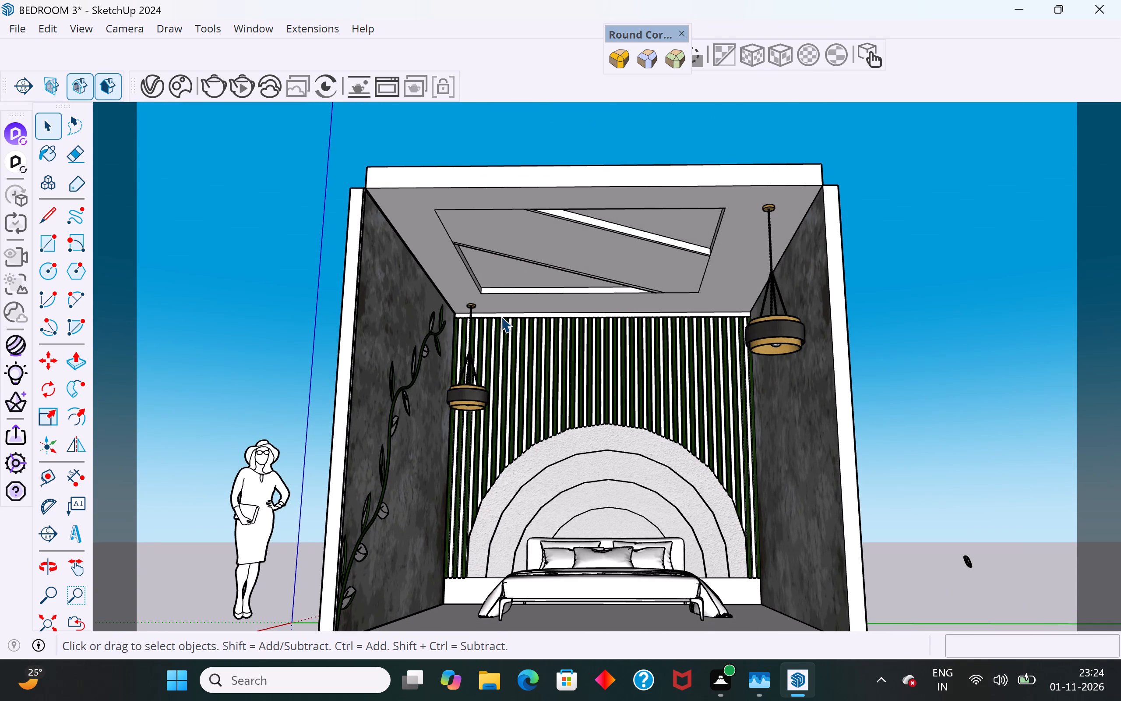
scroll(501, 316, down, 2)
middle_drag(628, 216, 627, 172)
scroll(630, 192, up, 7)
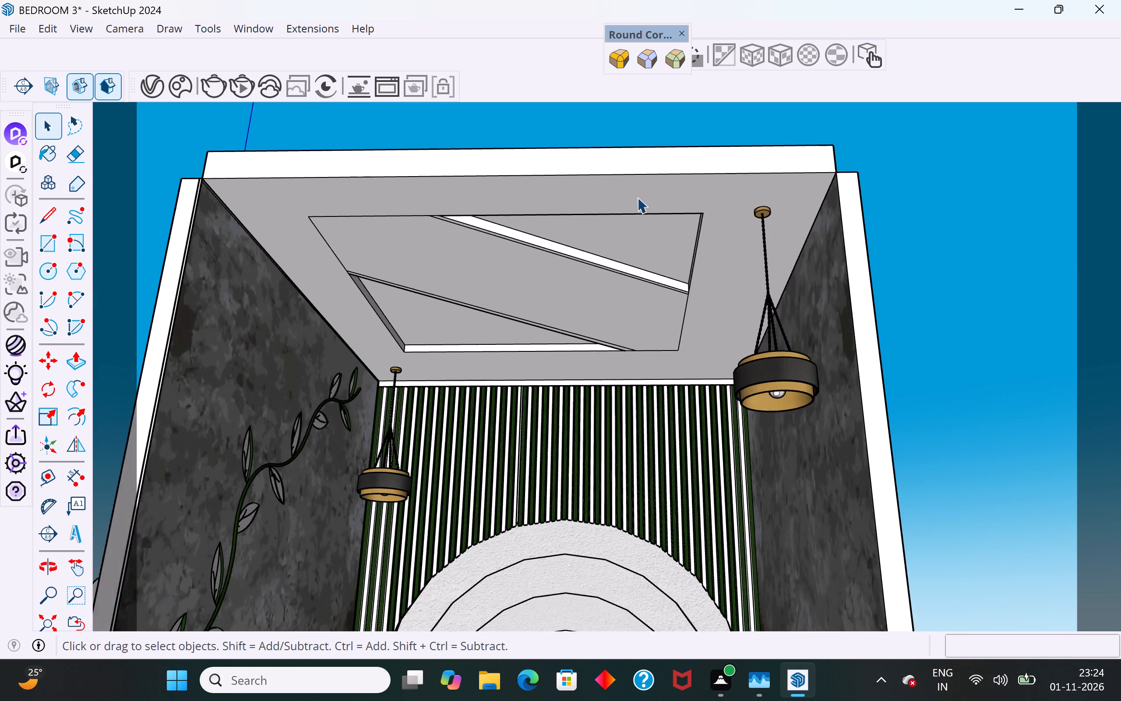
scroll(637, 197, up, 1)
scroll(642, 464, up, 1)
scroll(630, 485, down, 3)
middle_drag(603, 369, 619, 249)
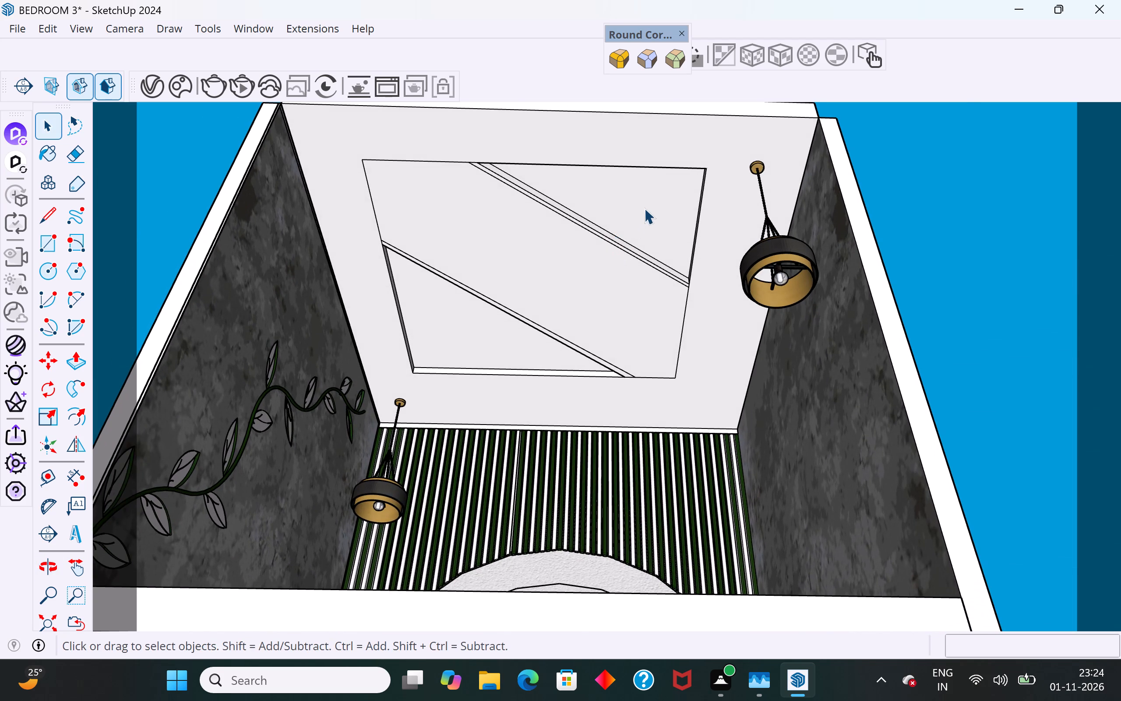
middle_drag(642, 226, 642, 251)
scroll(641, 218, up, 2)
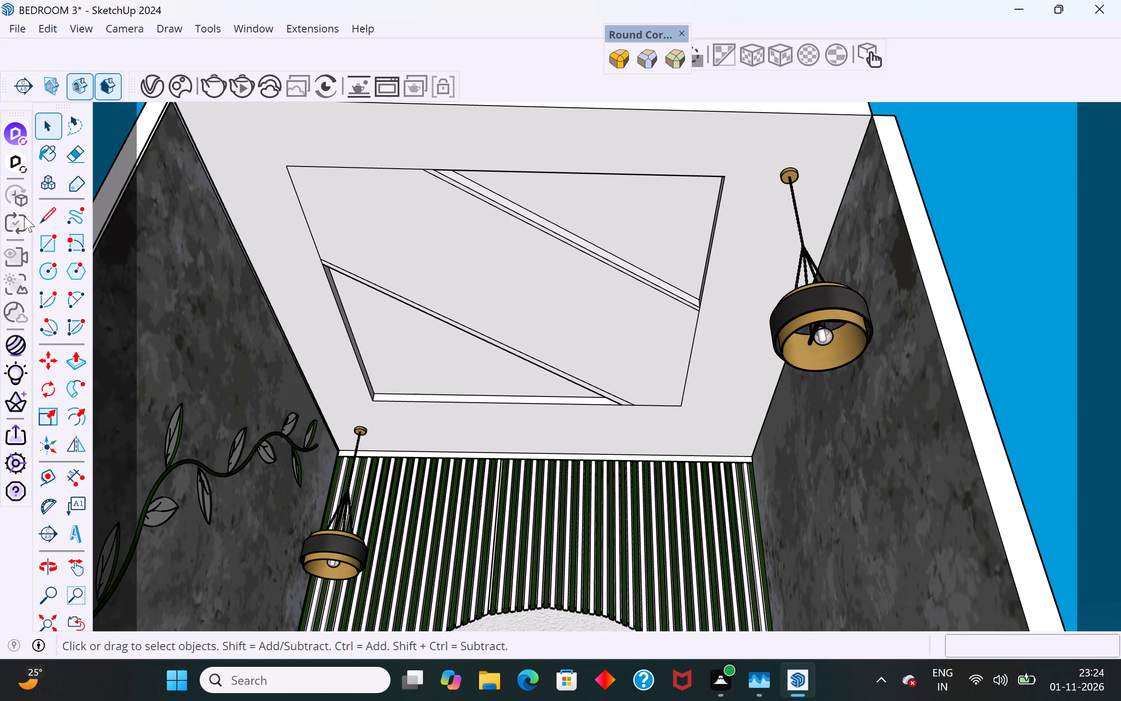
Draw a six-sided polygon with an inscribed radius of about 3 9/16" on the recessed triangle near the open front.
click(68, 274)
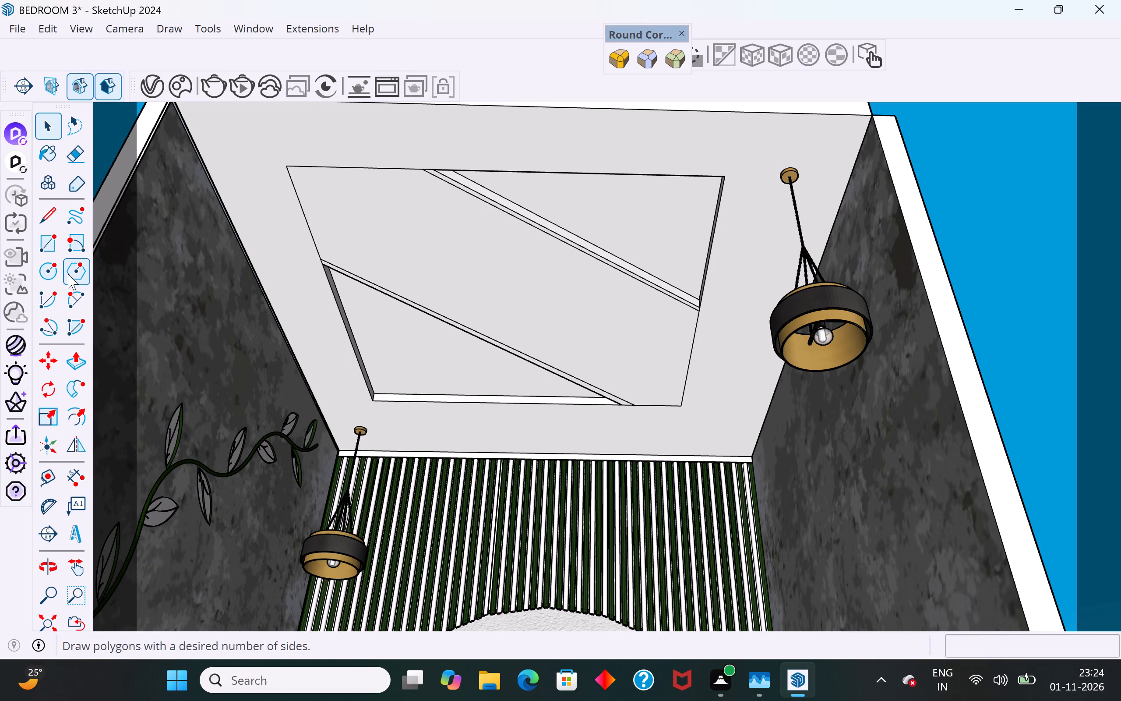
click(645, 218)
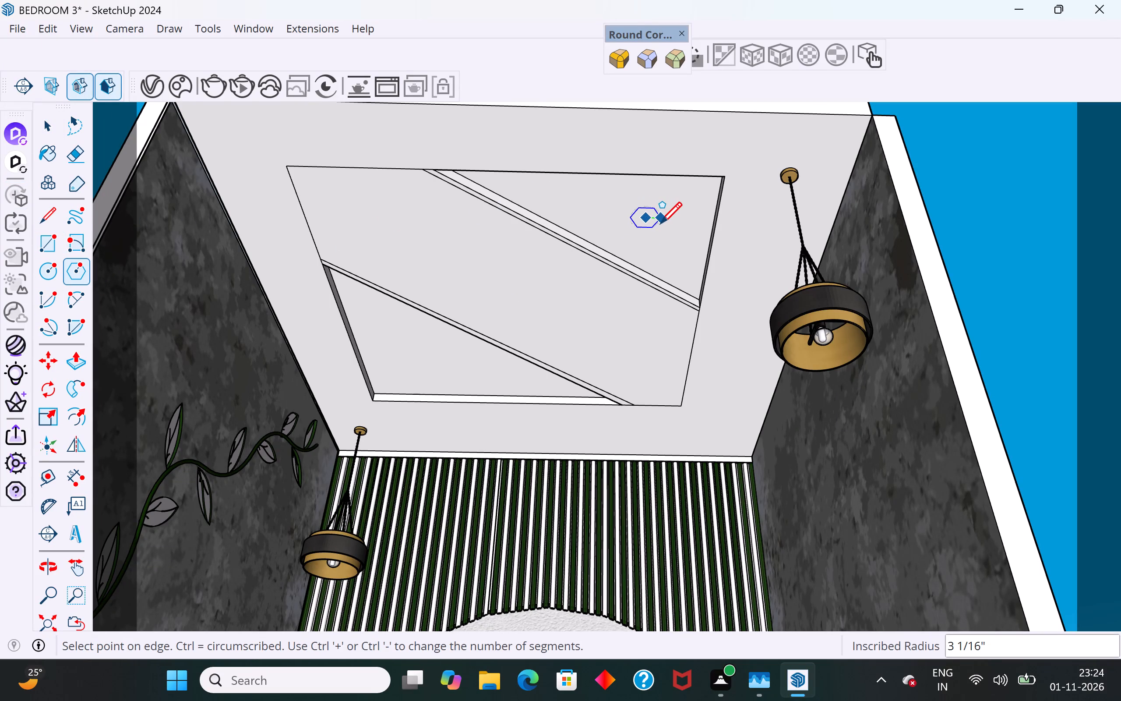
click(663, 222)
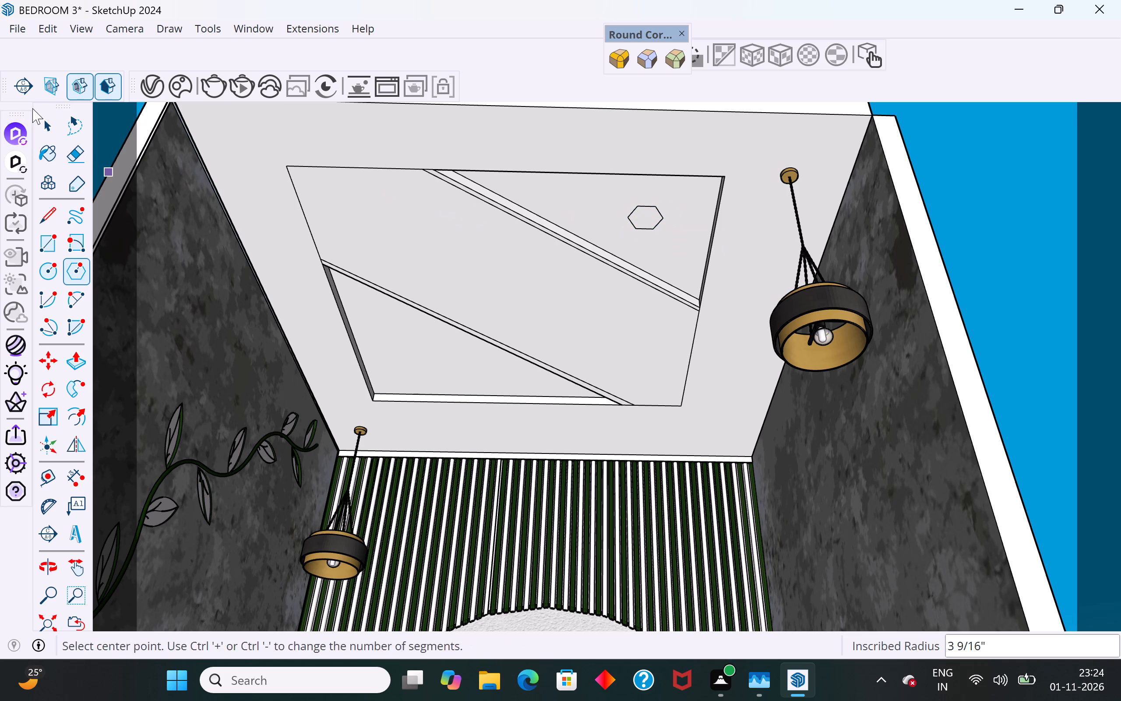
click(49, 129)
Copy the hexagon outline about 5' 11 13/16" away onto the recessed triangle near the vine and slatted walls.
click(655, 226)
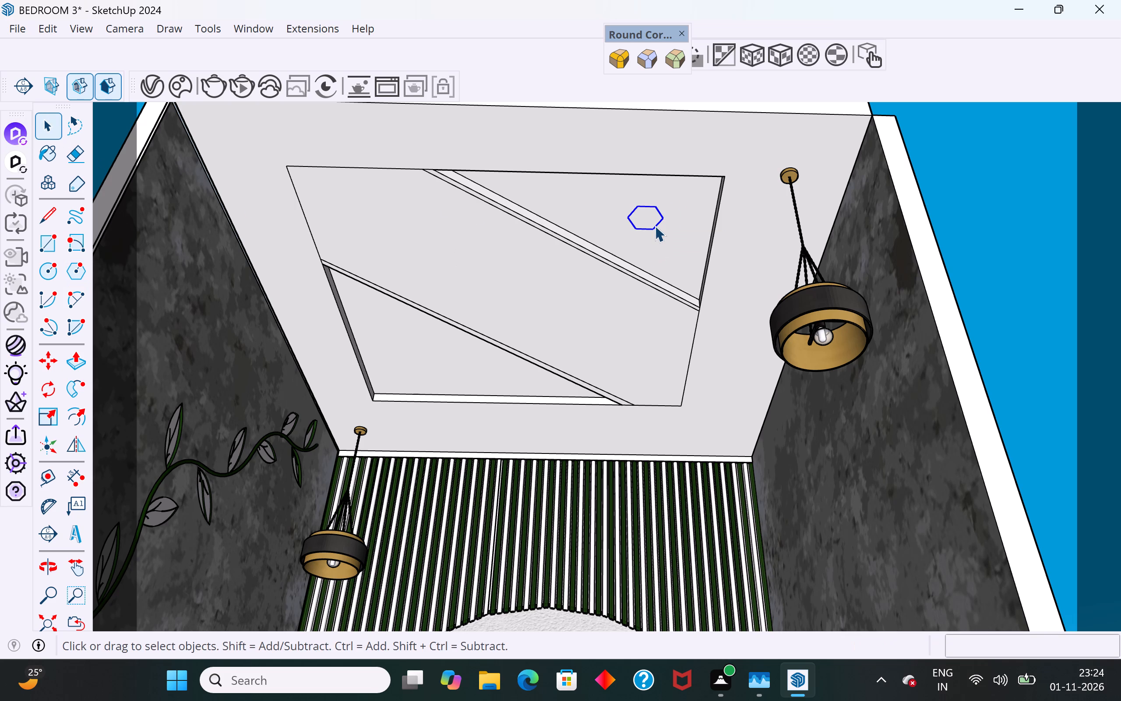
key(m)
ctrl+click(628, 220)
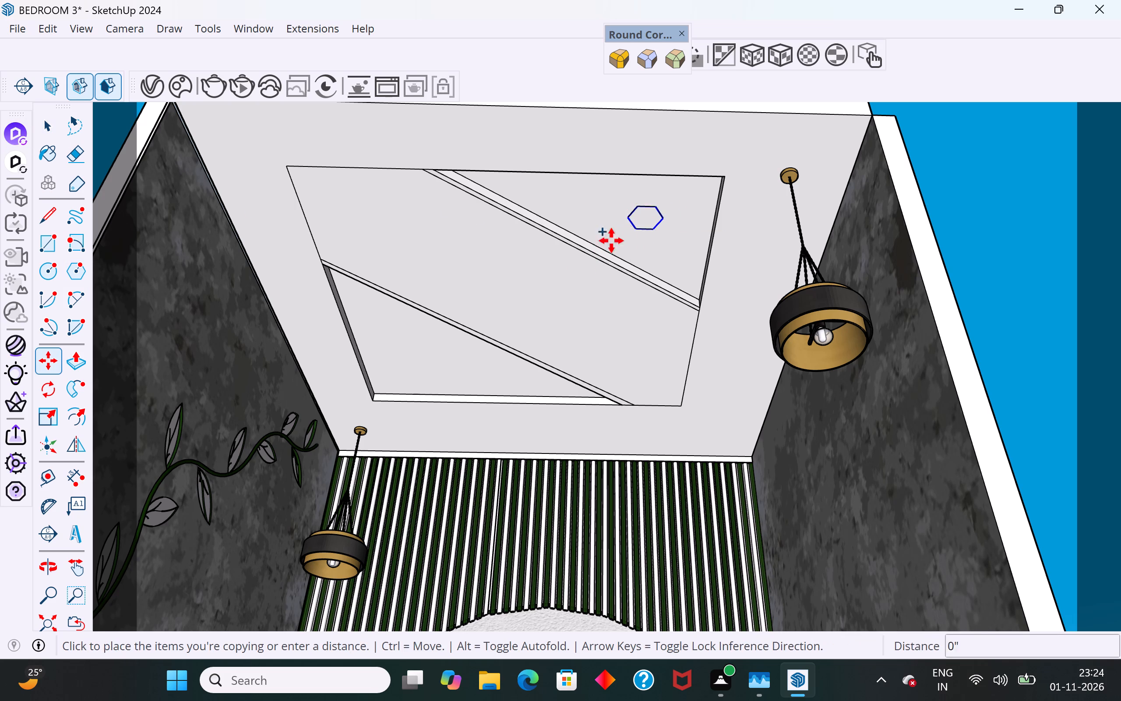
click(394, 350)
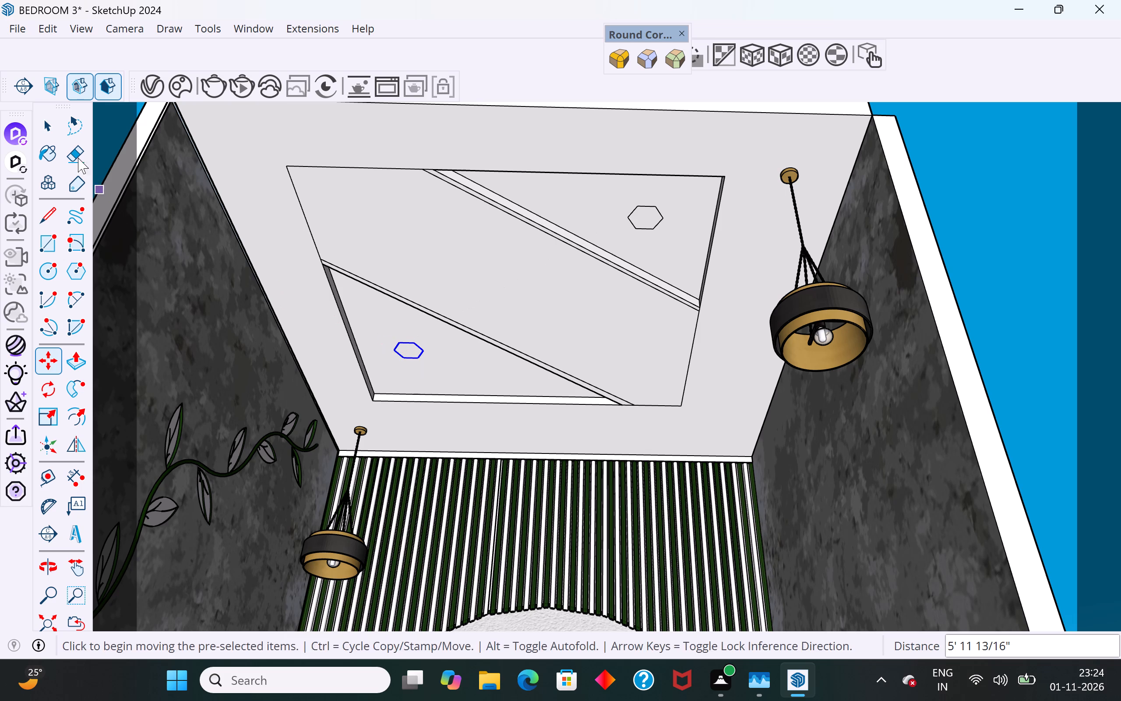
click(51, 124)
scroll(566, 322, down, 4)
click(885, 258)
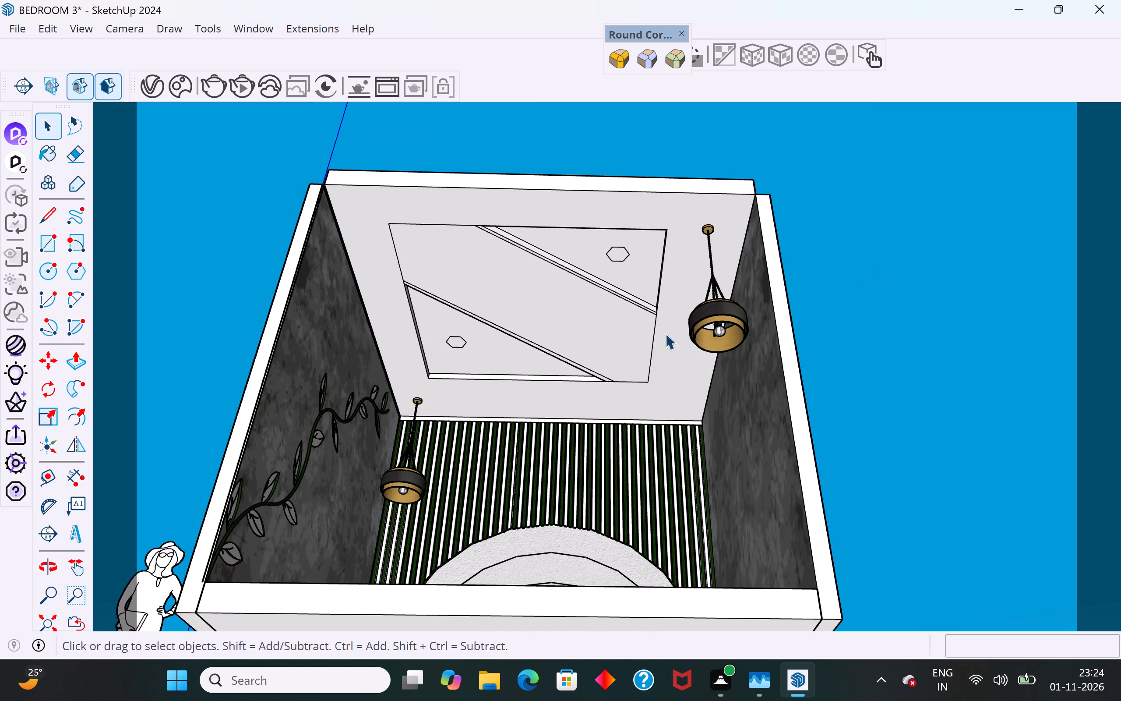
Offset the hexagon outline outward by about 5/16" on the recessed ceiling triangle near the open front.
middle_drag(665, 333, 769, 280)
scroll(681, 225, up, 6)
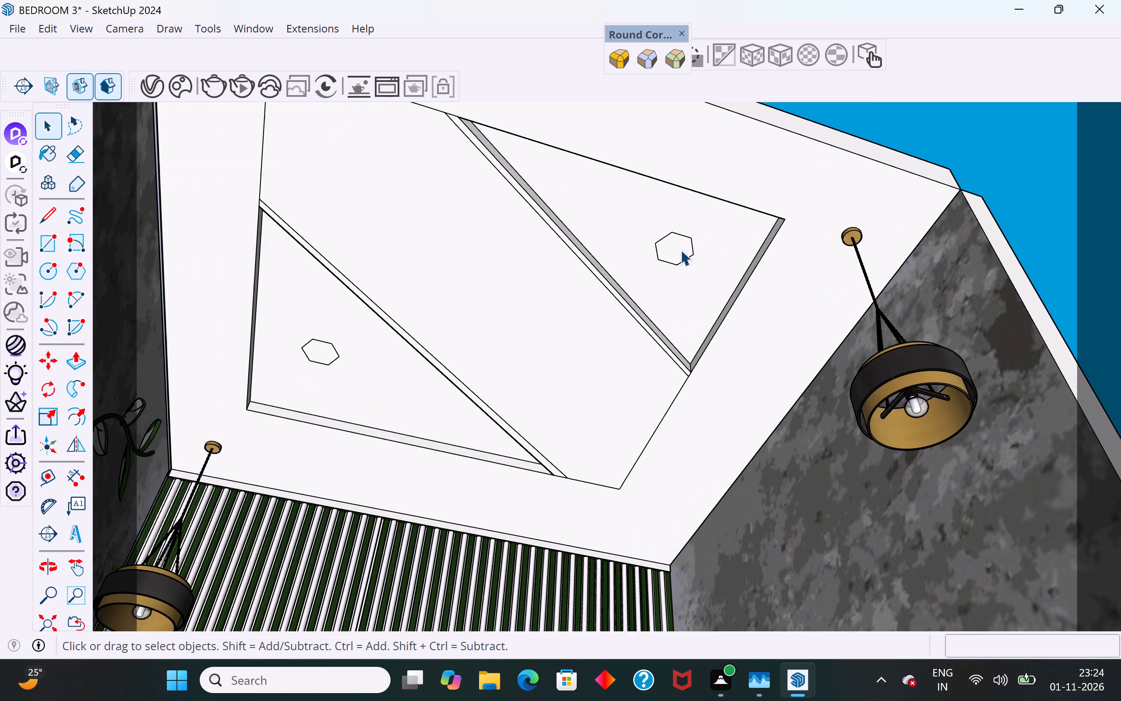
scroll(682, 260, up, 5)
click(683, 251)
scroll(683, 251, up, 7)
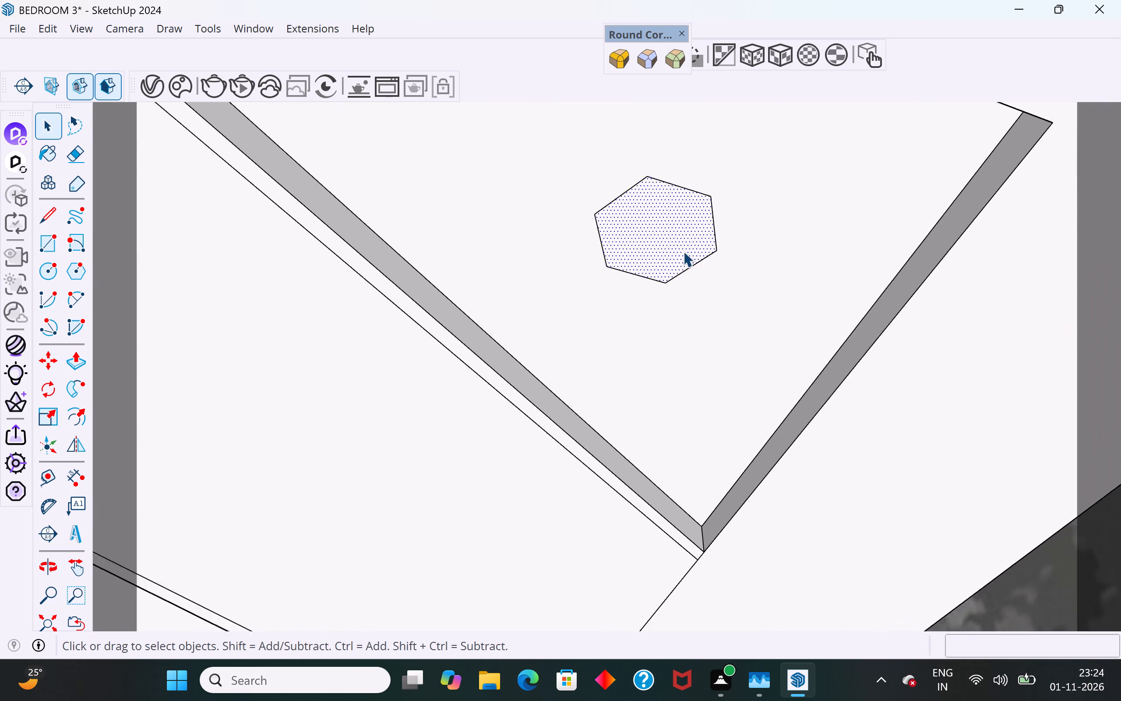
scroll(683, 251, up, 1)
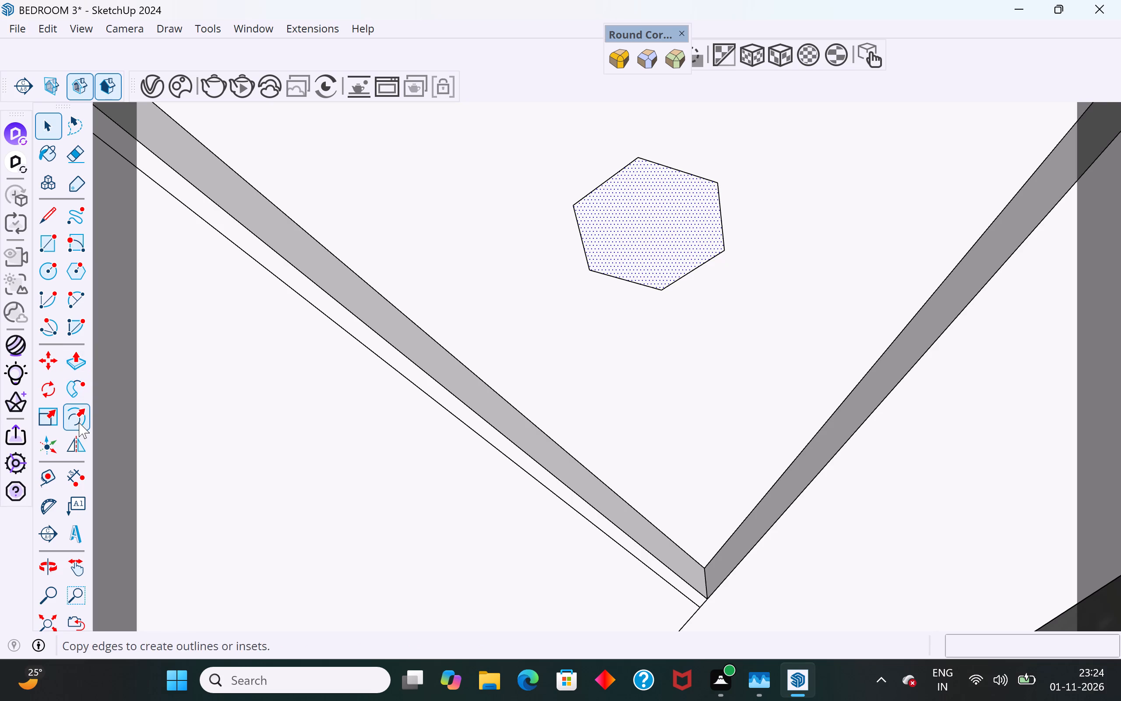
click(79, 422)
click(686, 281)
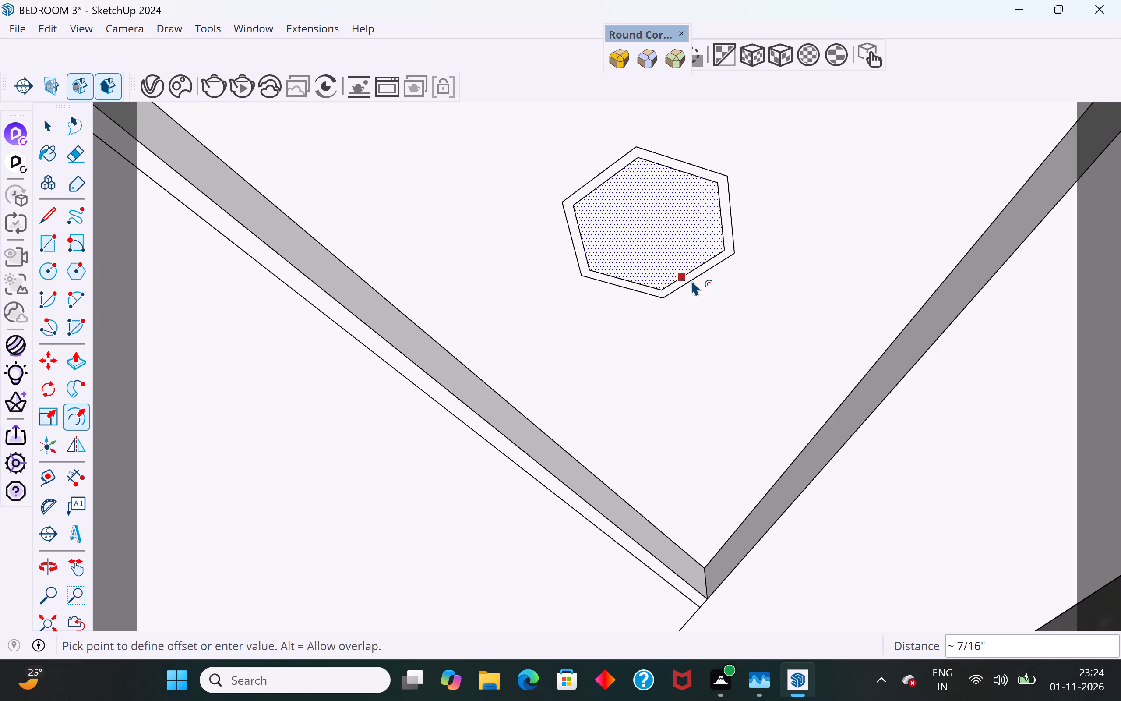
click(690, 279)
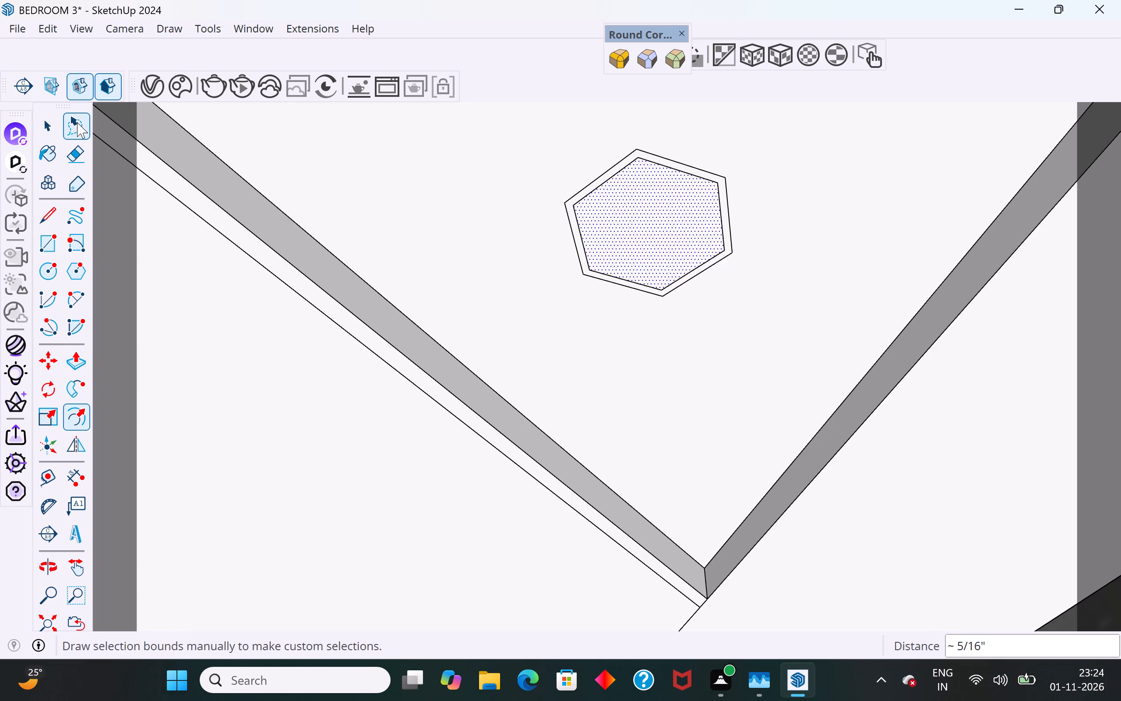
Pull the hexagonal ring near the open front down from the ceiling by about 5/16" as a raised rim.
click(53, 126)
click(74, 361)
scroll(644, 258, up, 7)
click(40, 131)
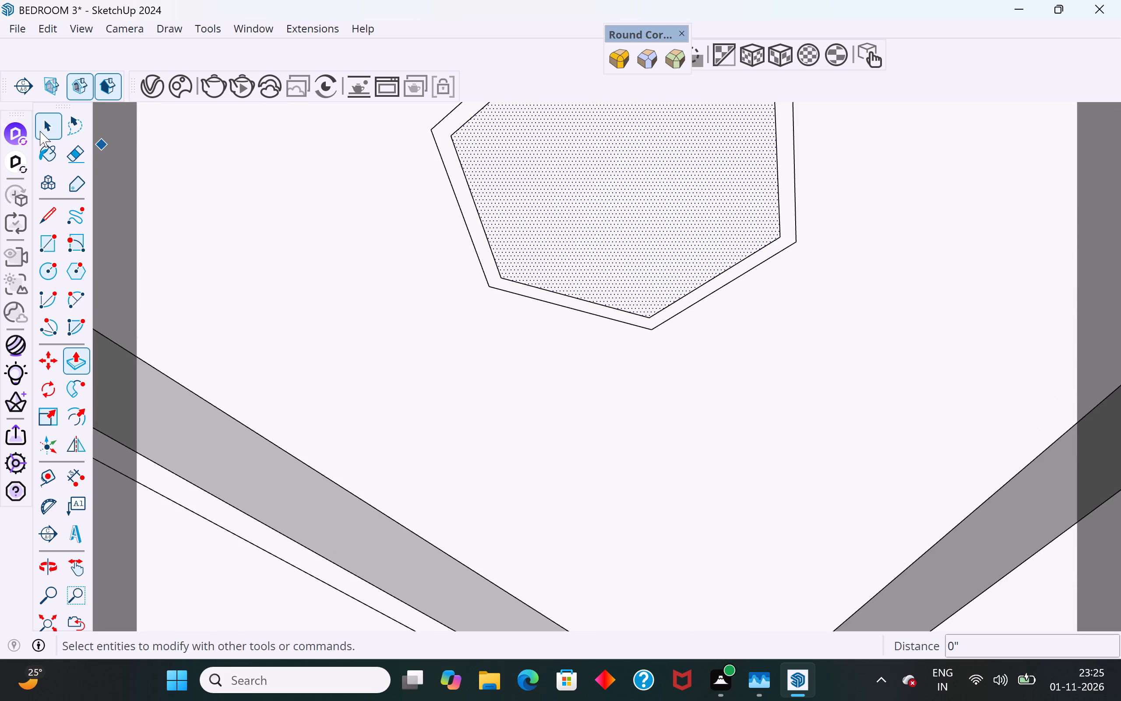
click(564, 298)
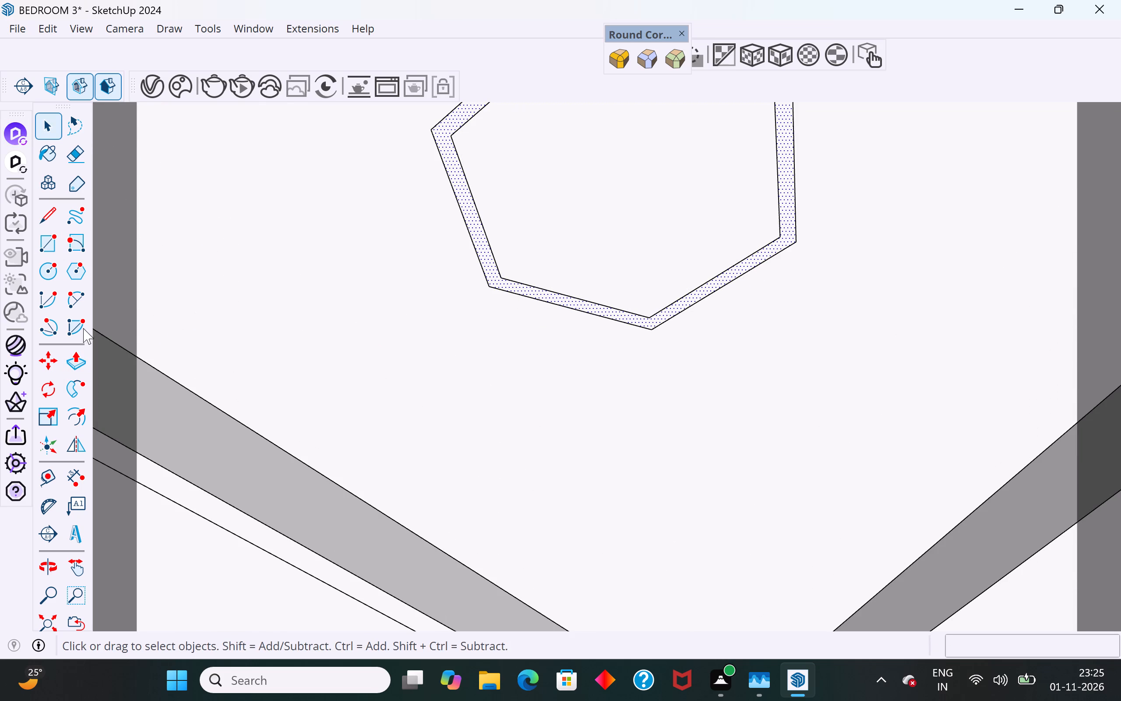
click(75, 370)
click(474, 244)
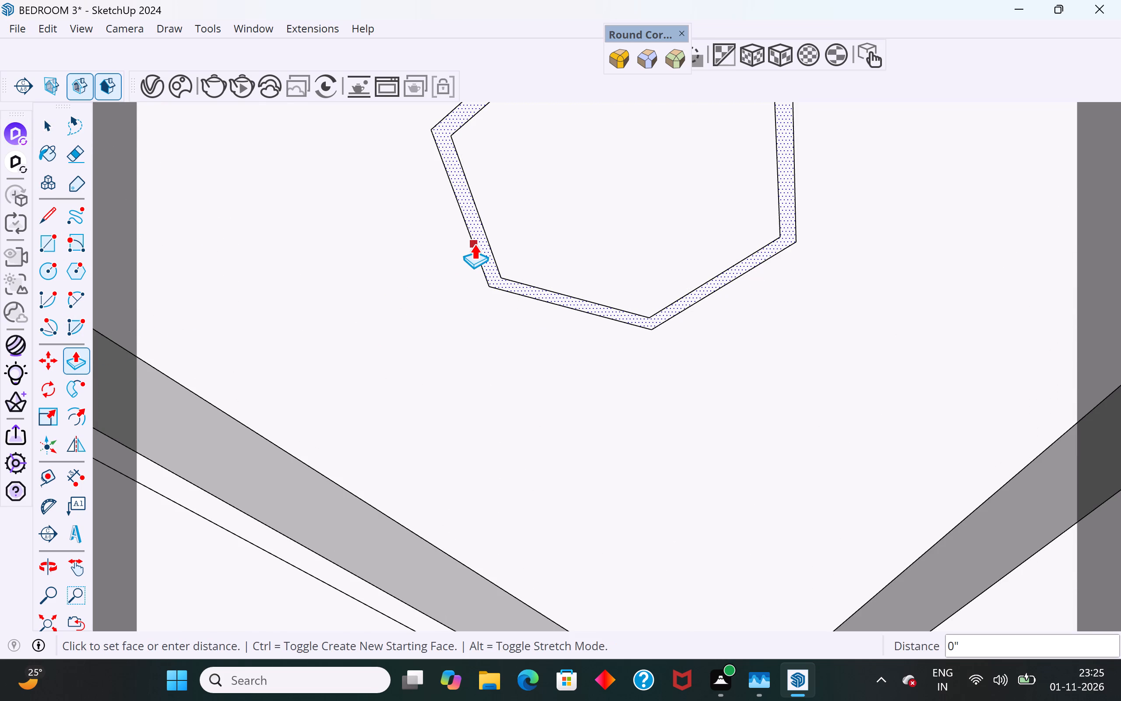
scroll(469, 263, up, 2)
middle_drag(469, 263, 435, 313)
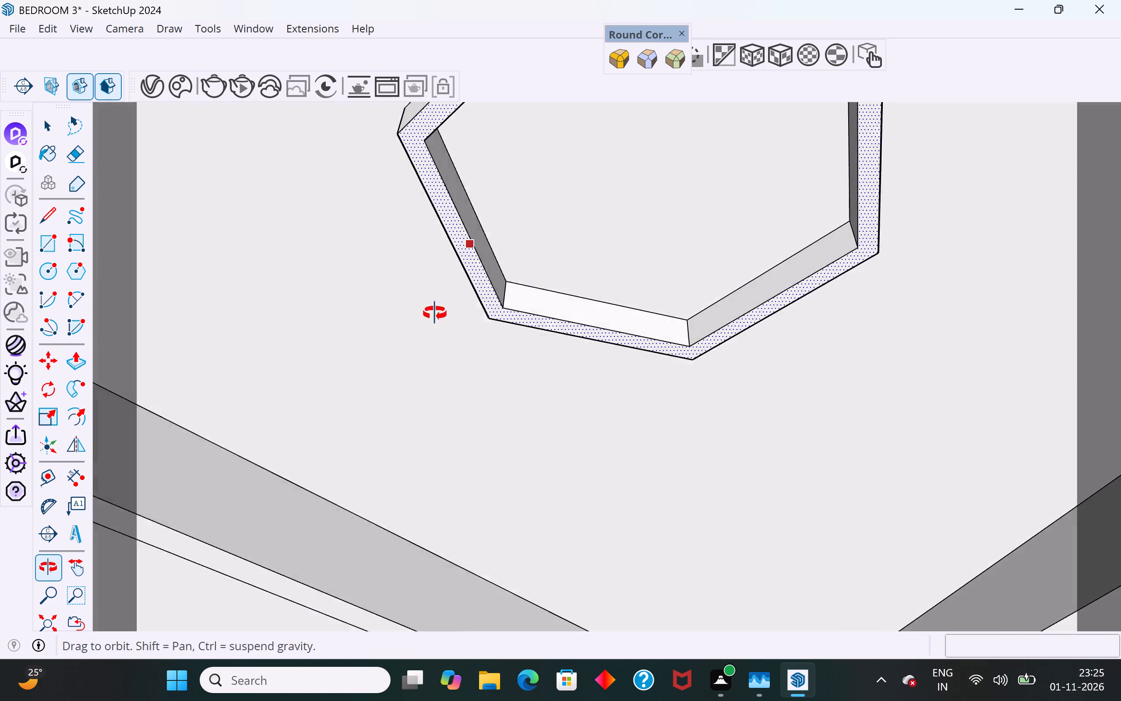
middle_drag(435, 313, 402, 375)
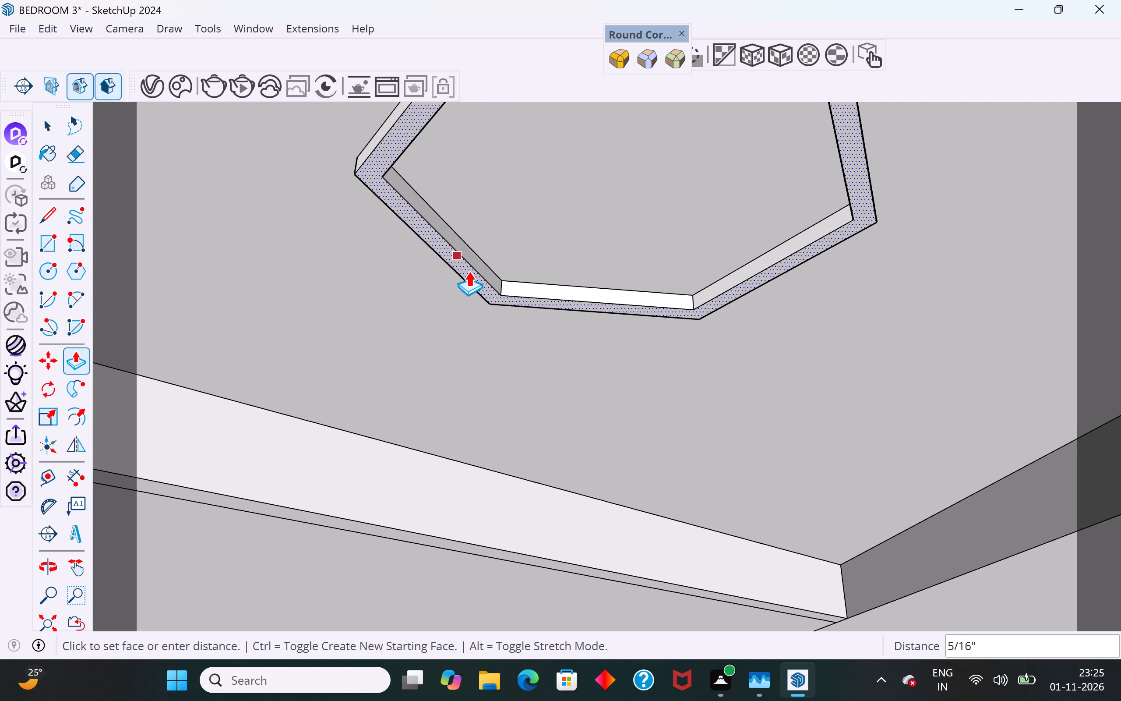
click(471, 269)
click(53, 130)
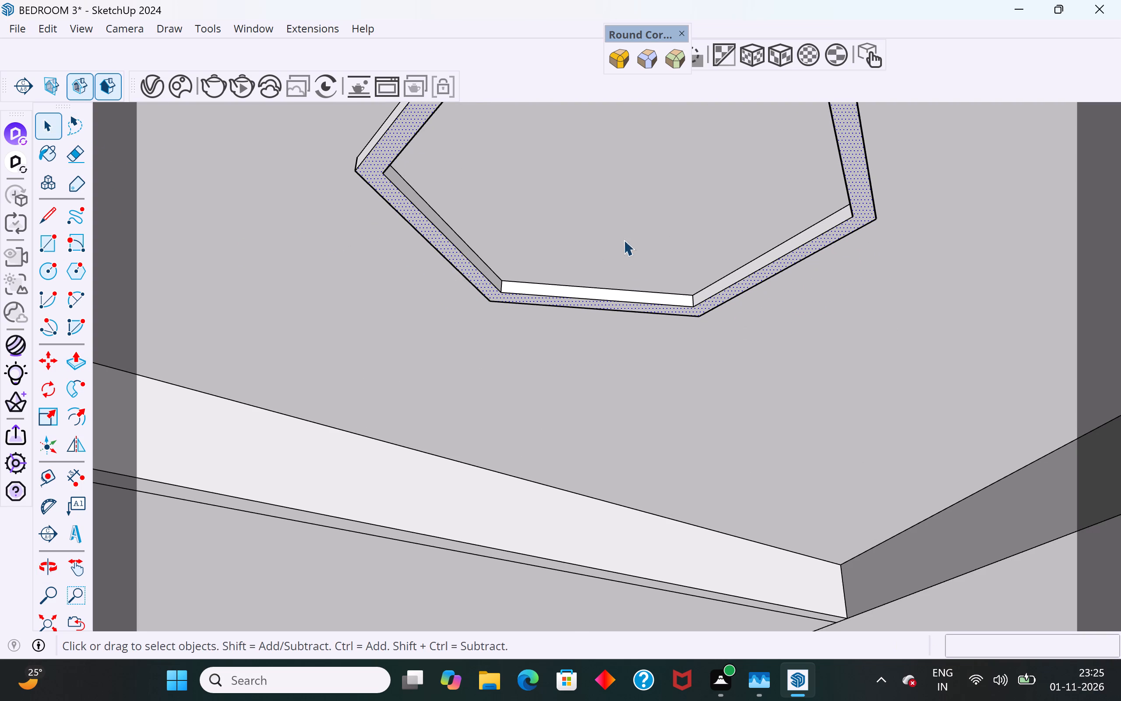
click(625, 238)
Offset the second hexagon outward by about 3/16" on the recessed triangle near the vine and slatted walls.
scroll(675, 382, down, 20)
scroll(675, 382, down, 5)
scroll(568, 354, up, 2)
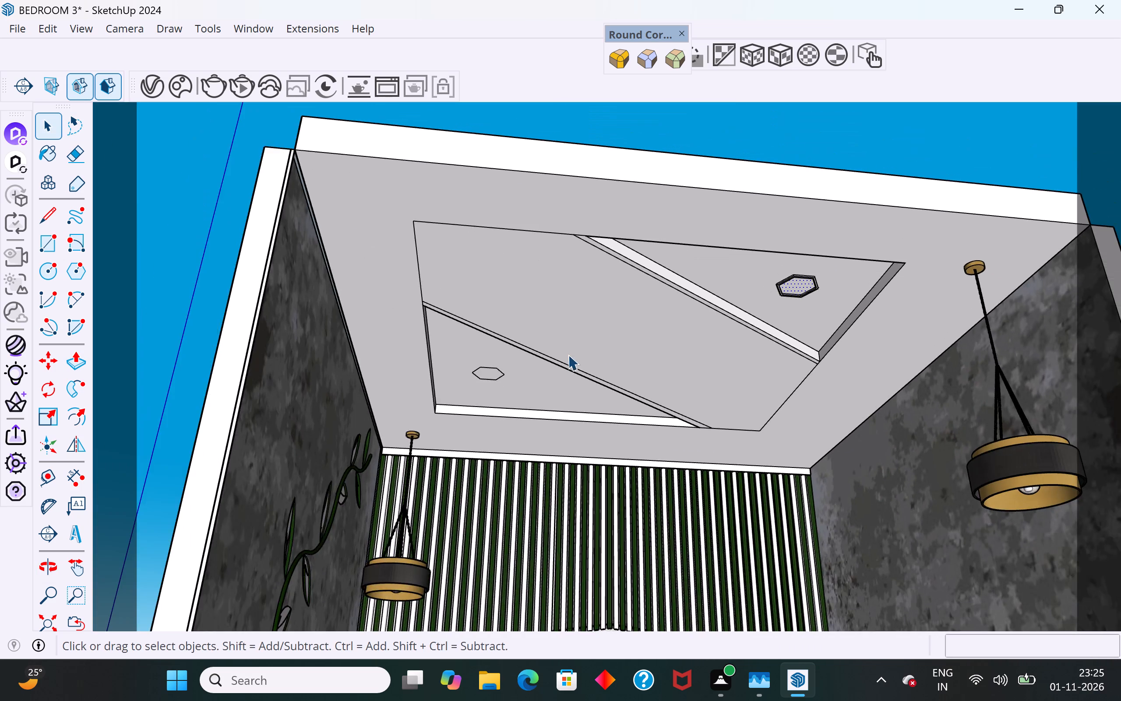
scroll(568, 354, up, 12)
click(395, 377)
scroll(395, 377, up, 4)
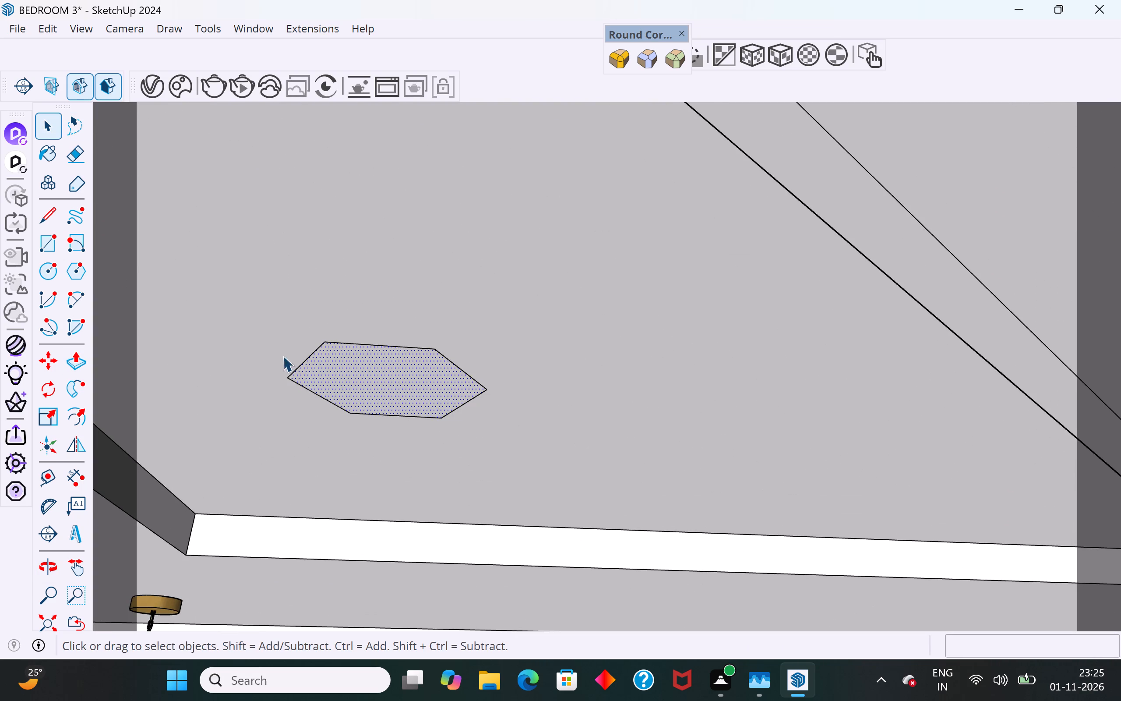
click(81, 416)
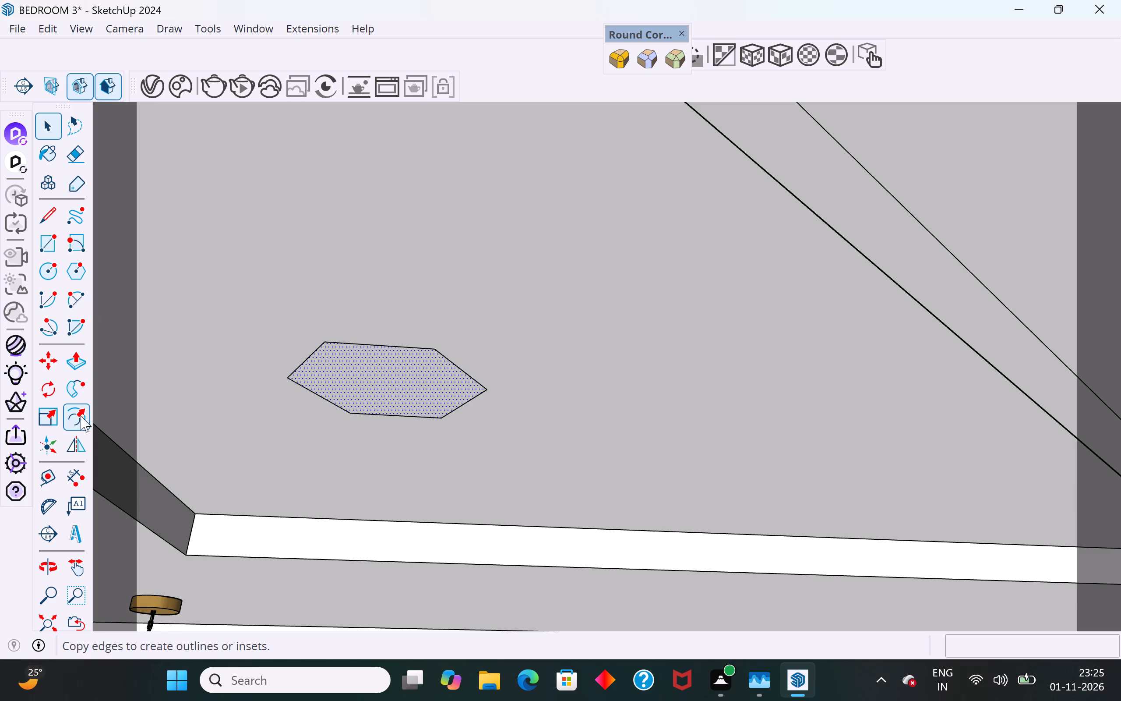
scroll(451, 442, up, 5)
click(479, 373)
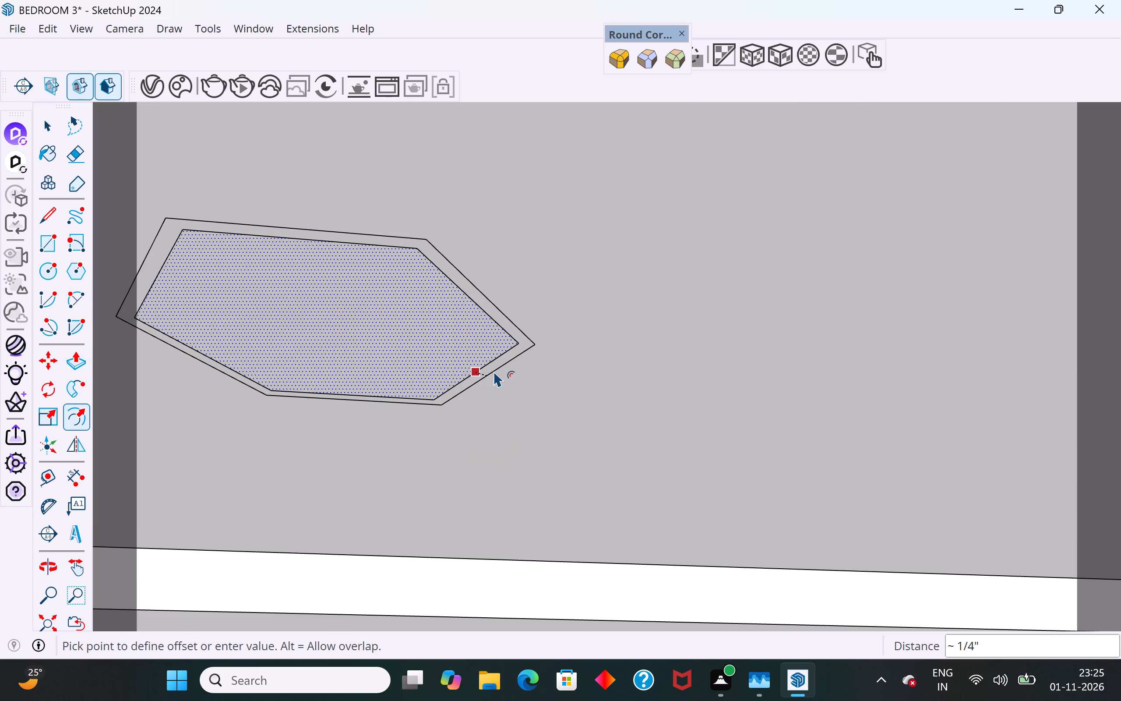
click(491, 369)
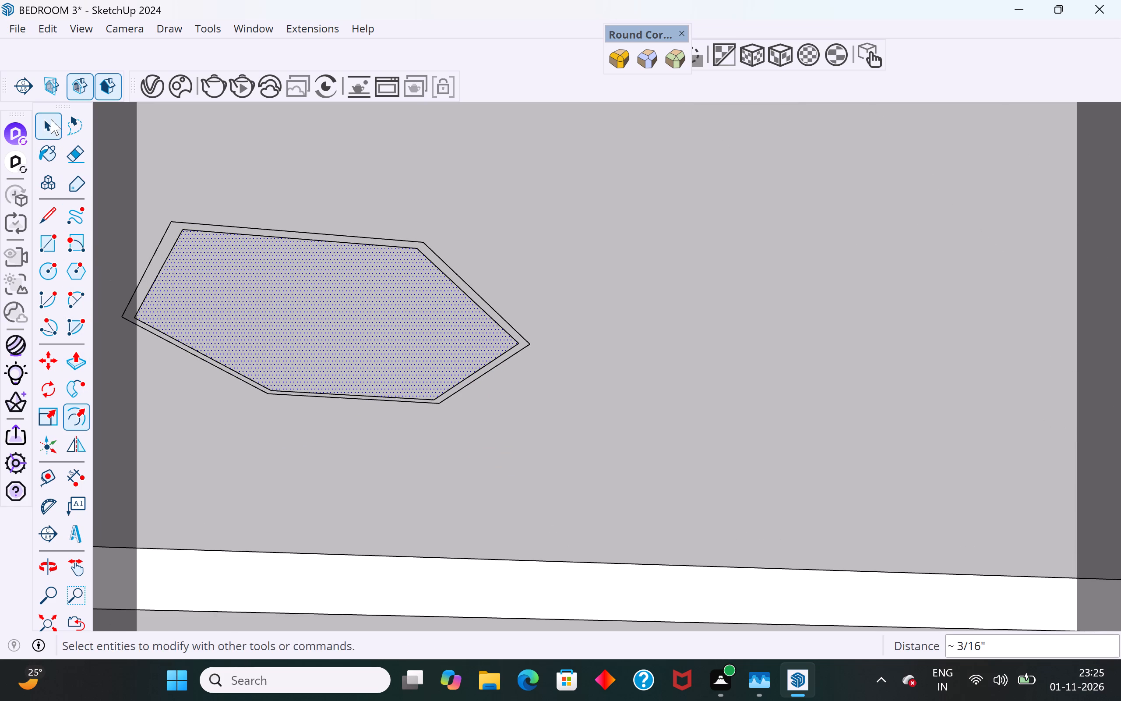
Pull the second hexagon's ring down from the recessed ceiling face by 1/8".
click(51, 119)
scroll(217, 229, up, 4)
click(225, 230)
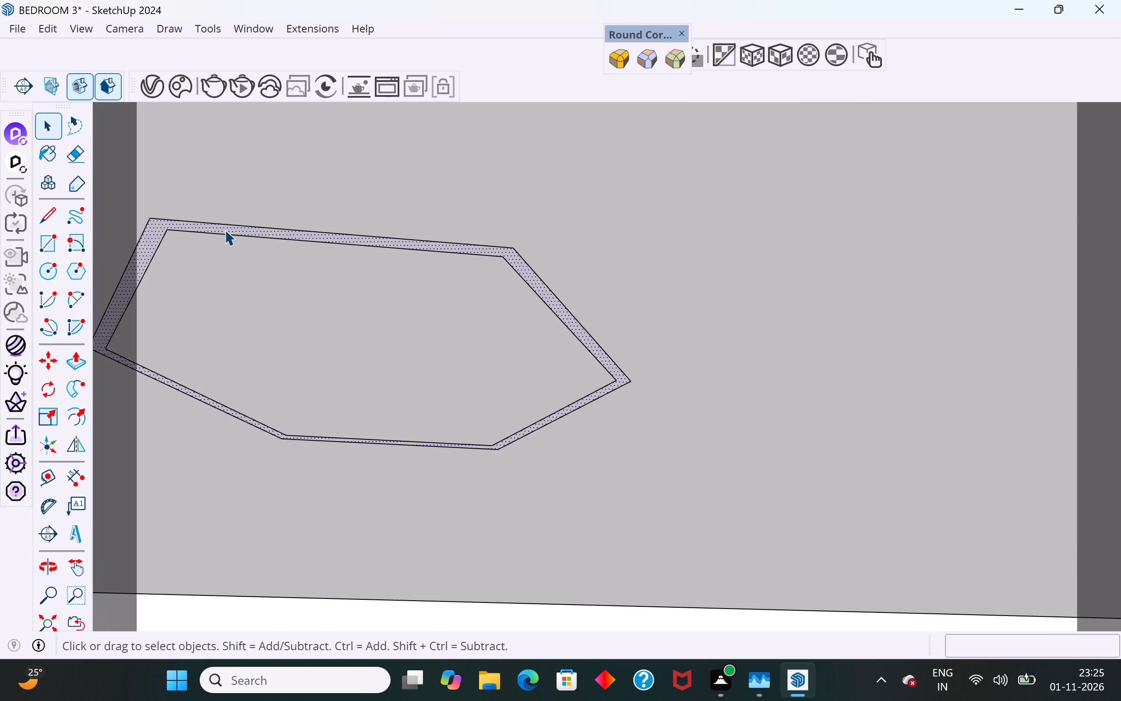
click(75, 361)
click(141, 246)
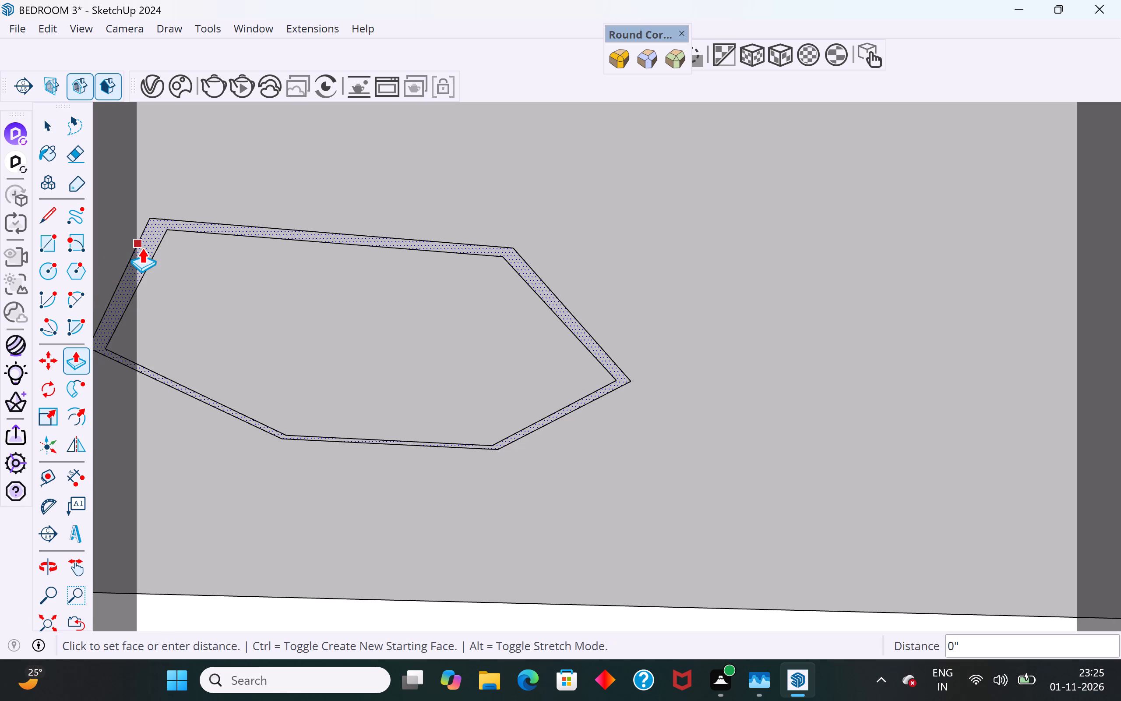
click(142, 255)
click(41, 123)
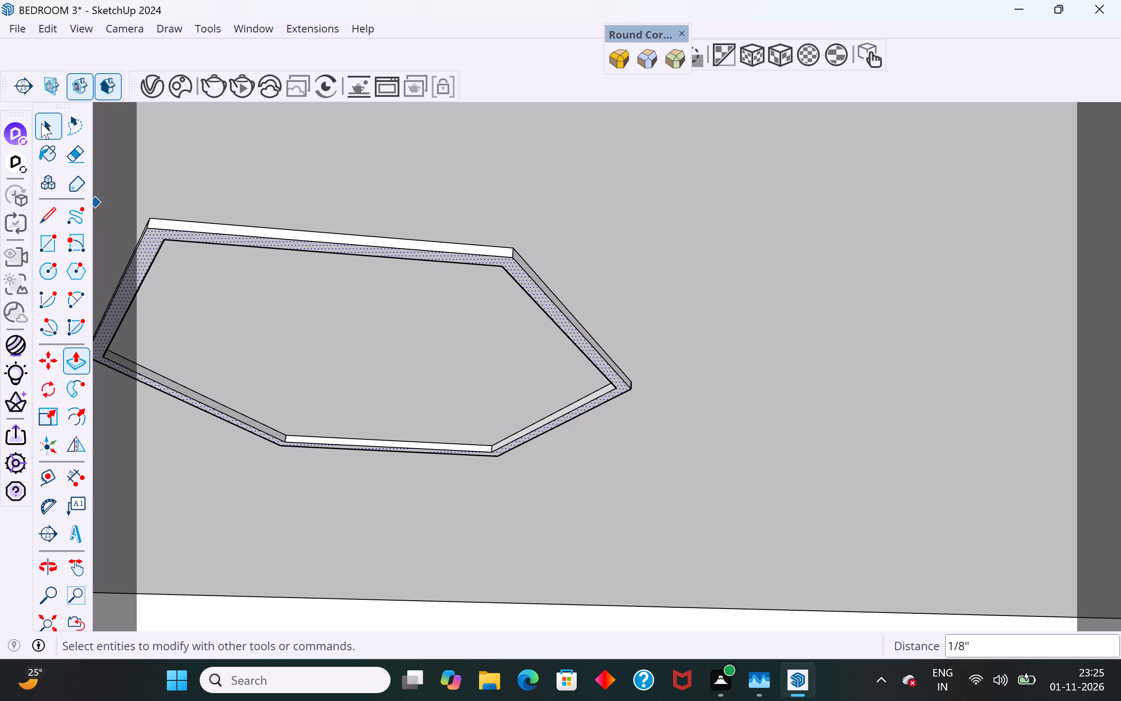
Examine the whole bedroom and its ceiling panel with the two hexagonal rims from outside and below.
scroll(459, 289, down, 20)
scroll(459, 289, down, 10)
middle_drag(470, 291, 370, 329)
scroll(522, 208, down, 9)
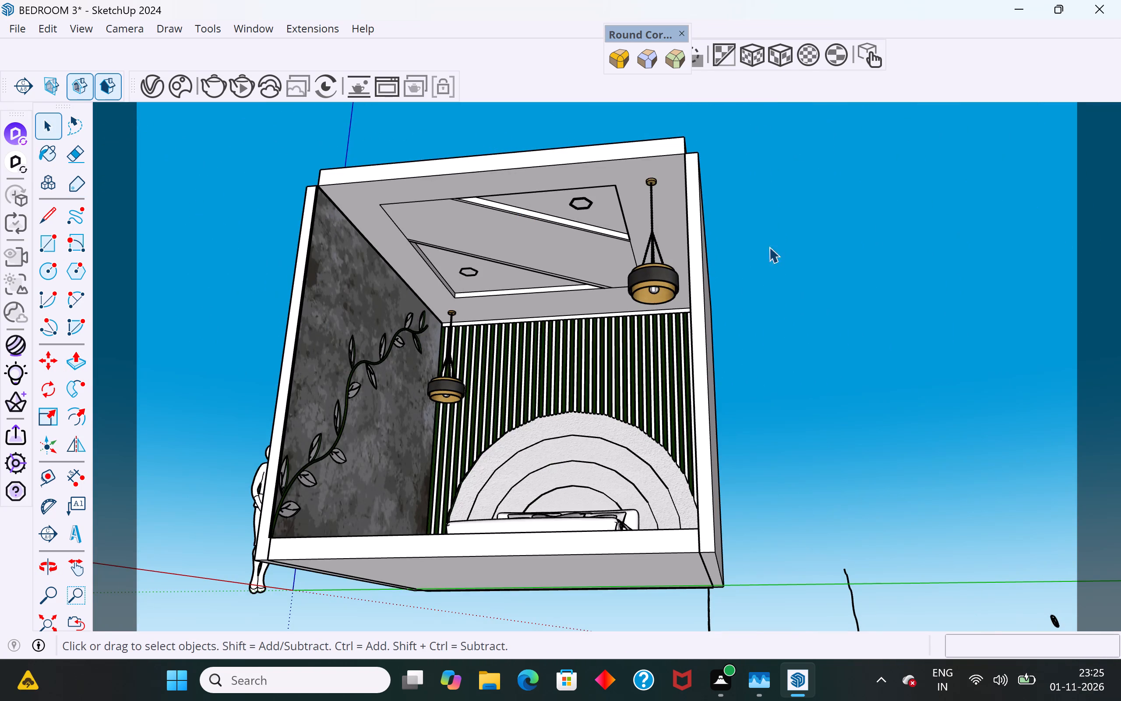
click(798, 250)
middle_drag(800, 223, 949, 360)
scroll(599, 249, down, 5)
middle_drag(645, 370, 567, 435)
scroll(577, 348, up, 8)
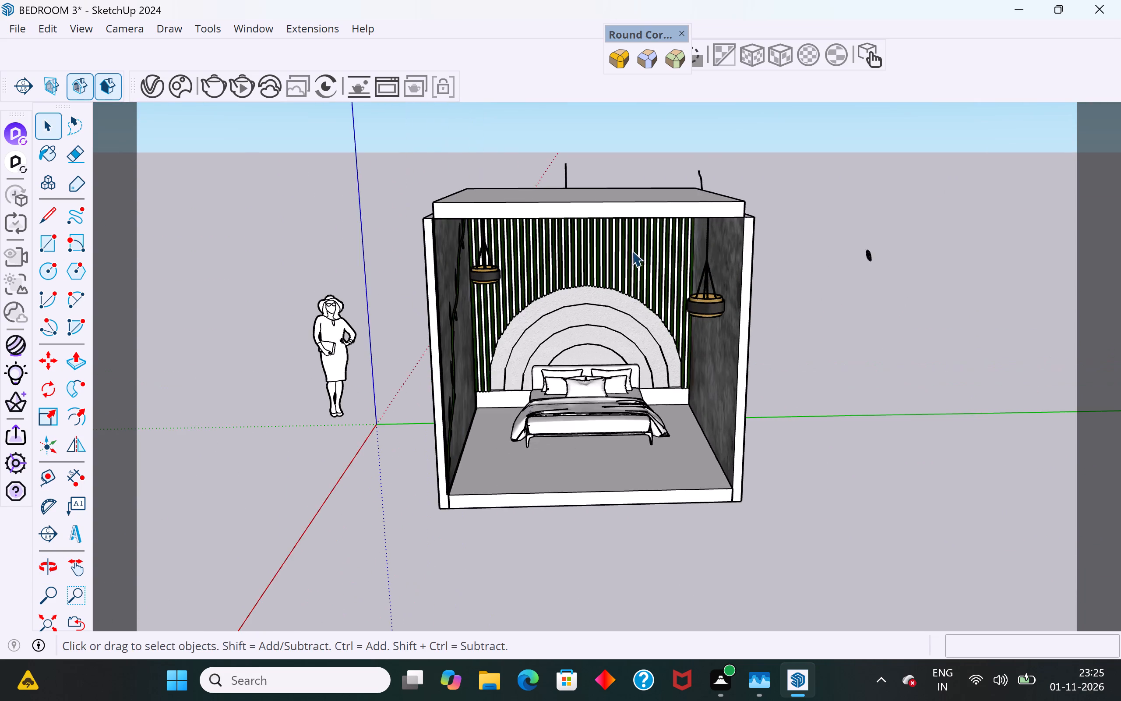
middle_drag(613, 234, 573, 168)
scroll(545, 205, up, 4)
middle_drag(562, 286, 608, 267)
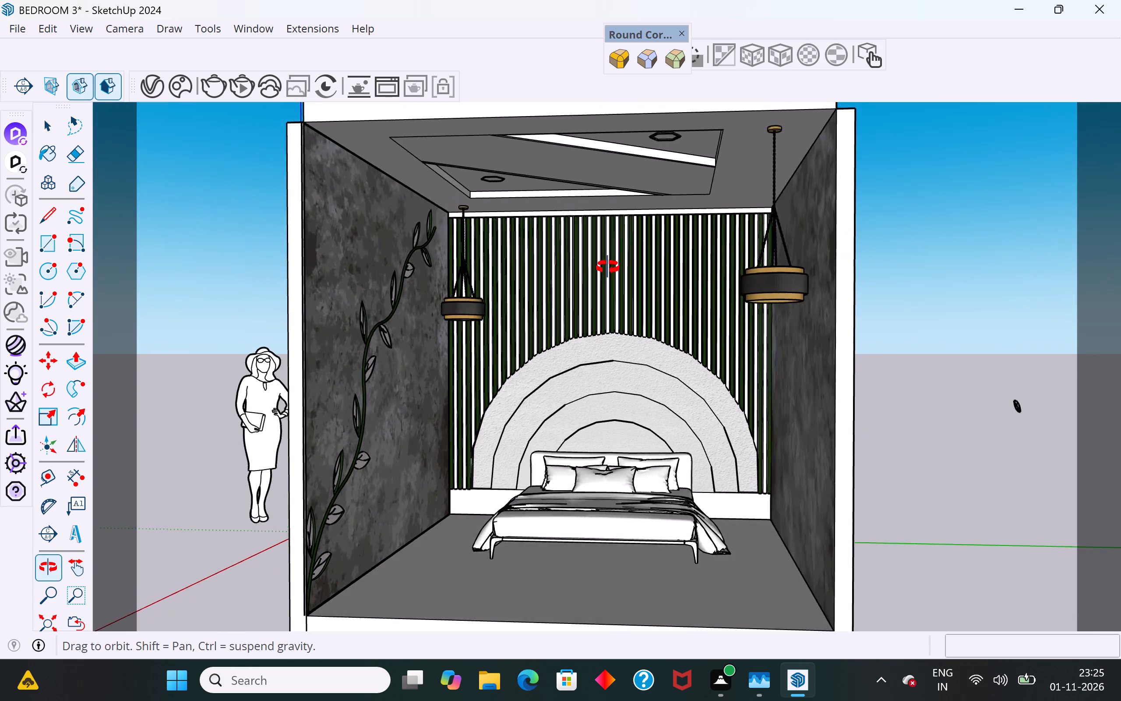
middle_drag(608, 267, 637, 267)
scroll(661, 184, up, 3)
scroll(595, 350, down, 5)
scroll(633, 207, up, 5)
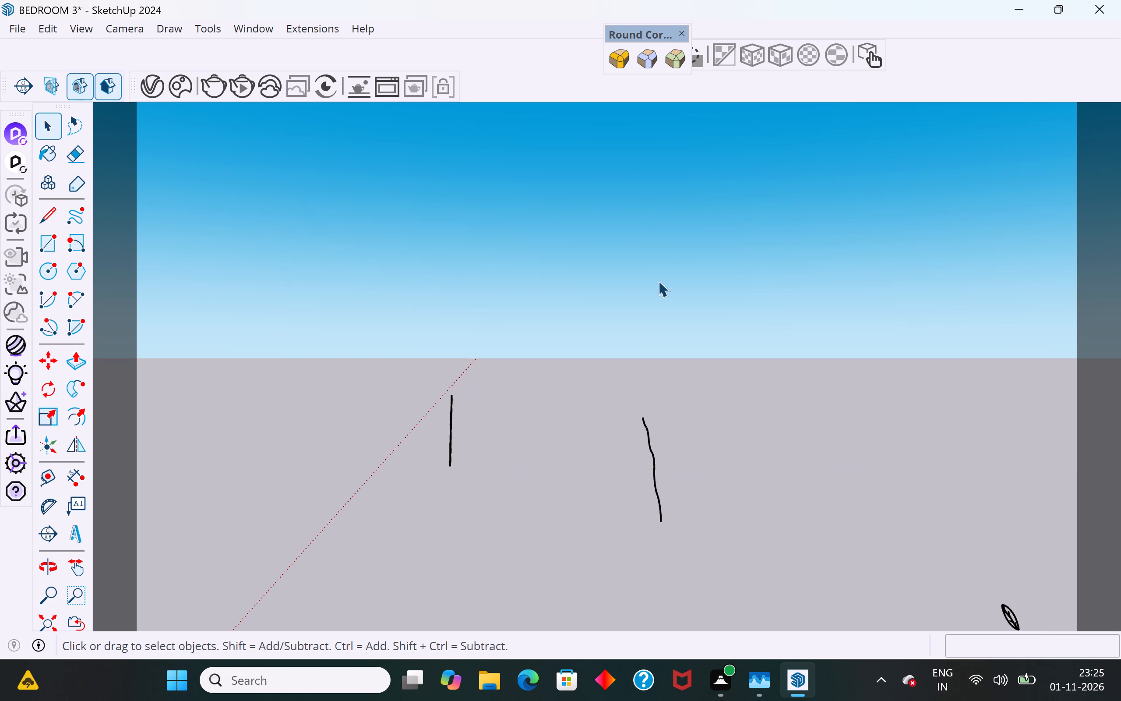
scroll(641, 295, down, 5)
middle_drag(665, 431, 660, 326)
scroll(660, 326, up, 13)
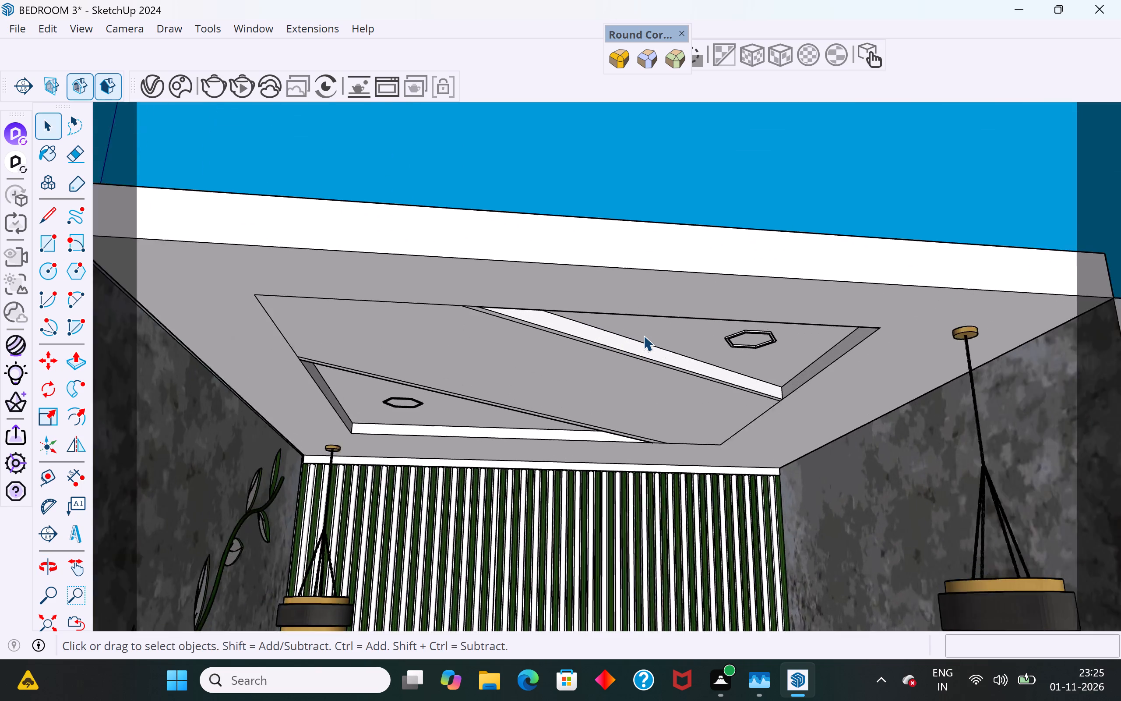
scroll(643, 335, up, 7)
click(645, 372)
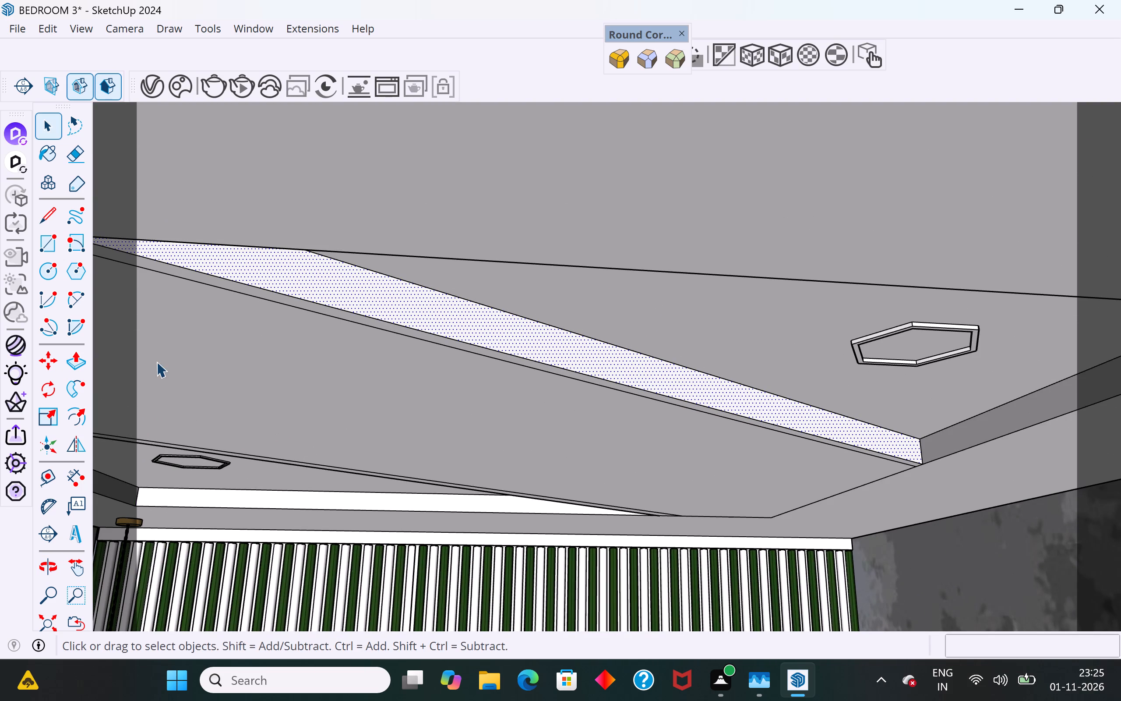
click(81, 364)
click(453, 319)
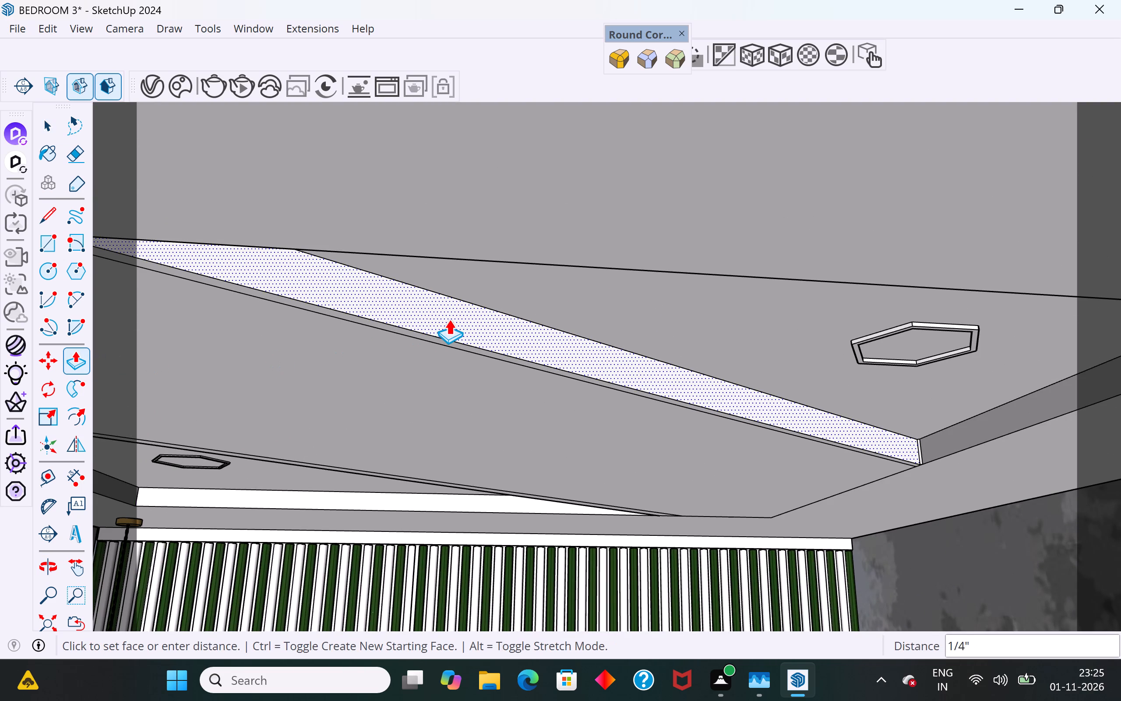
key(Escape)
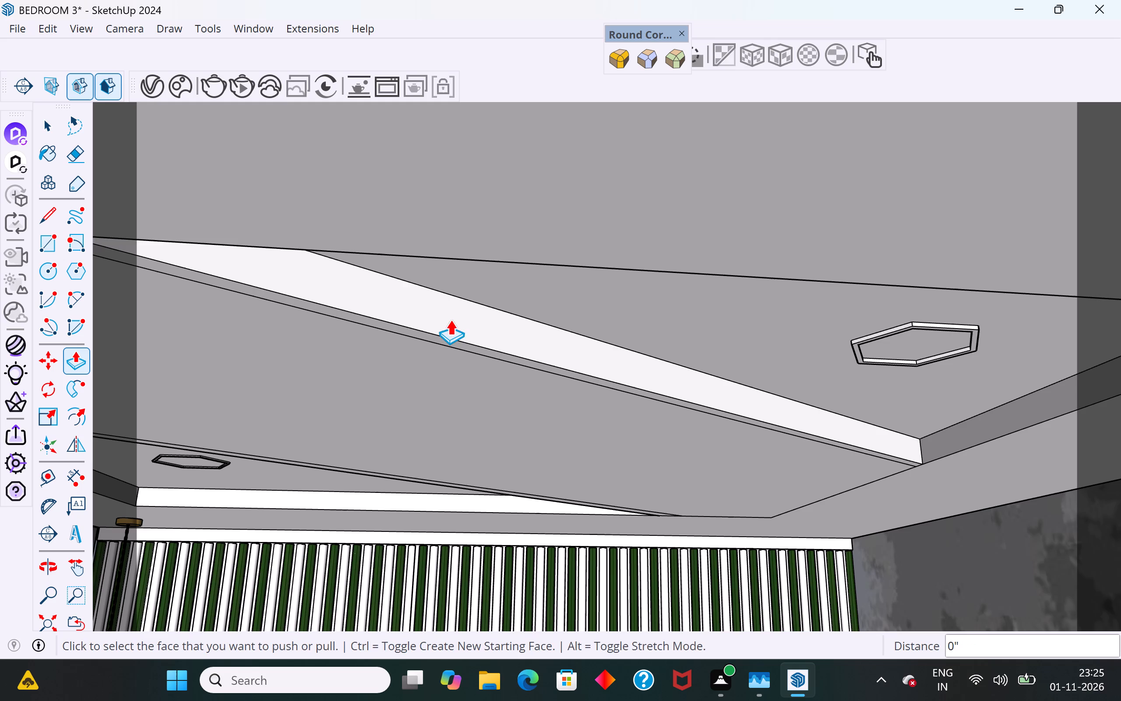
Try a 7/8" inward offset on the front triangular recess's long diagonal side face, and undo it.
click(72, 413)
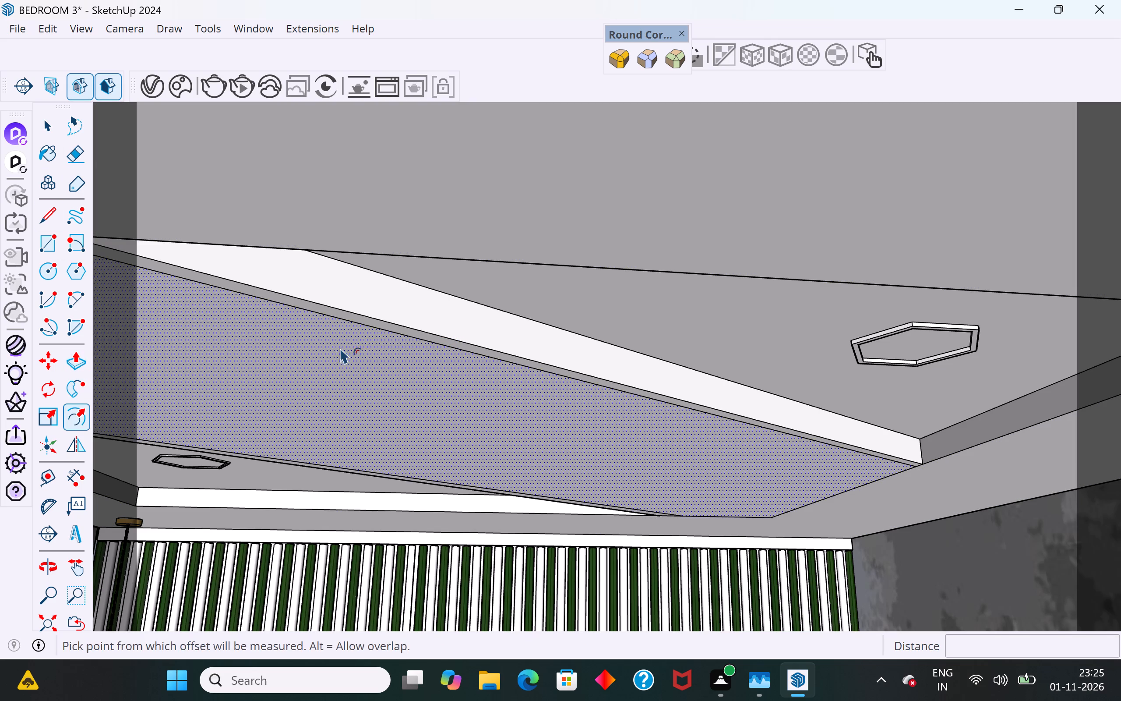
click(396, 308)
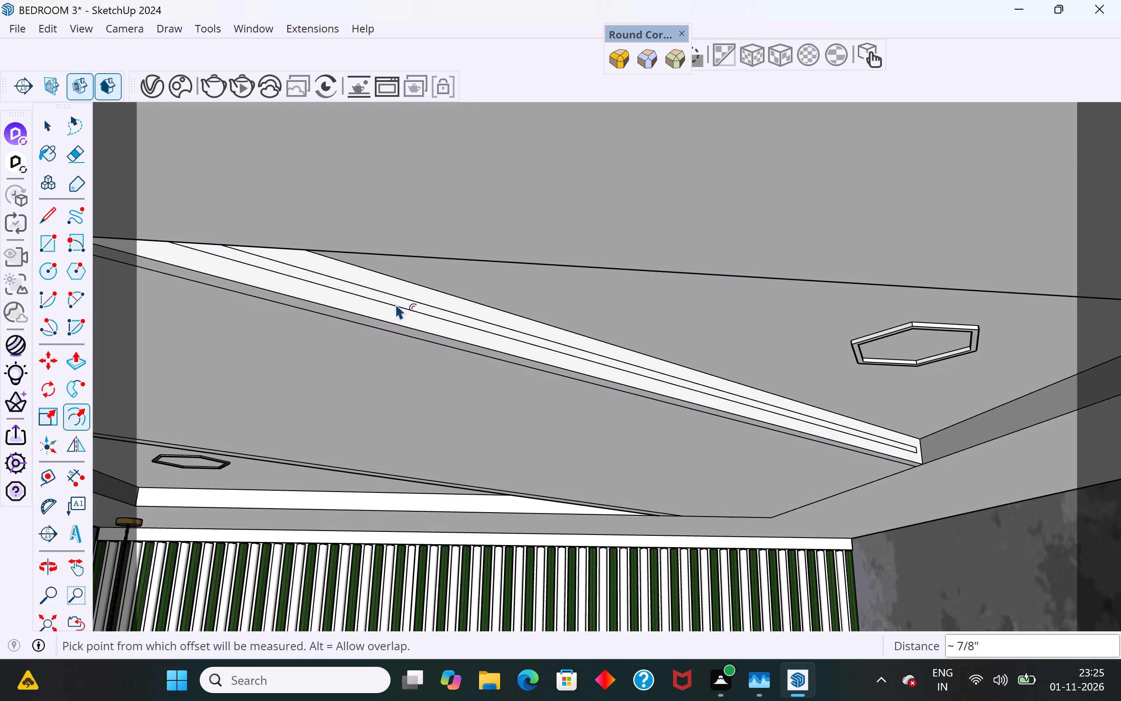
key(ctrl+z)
Offset the long diagonal side face of the front triangular recess inward, leaving a narrow border around it.
scroll(396, 304, up, 3)
click(405, 283)
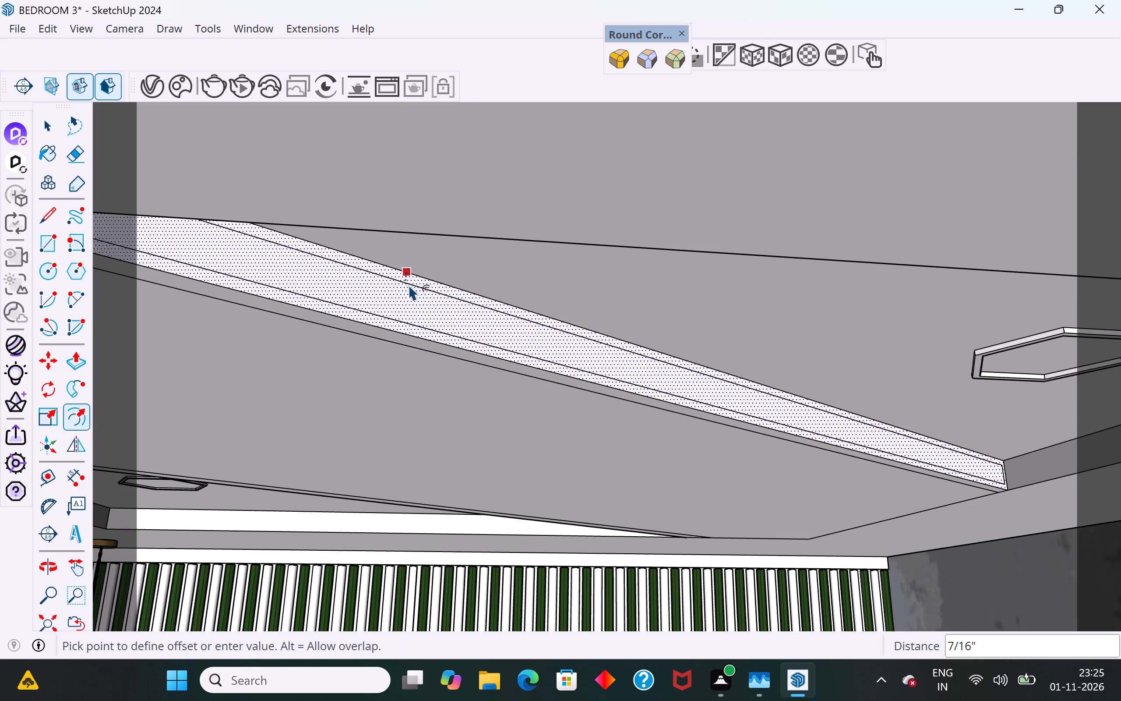
click(412, 282)
Push the inset strip on the front recess's diagonal side face inward by 1/4" to form a channel.
click(50, 124)
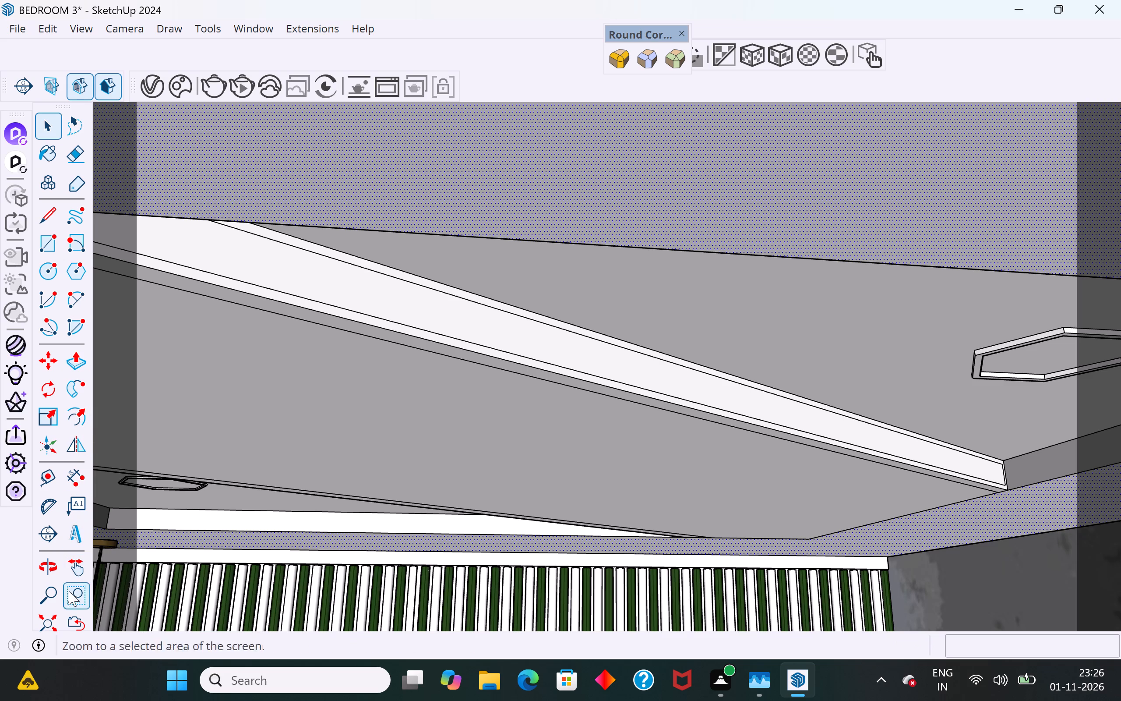
click(74, 364)
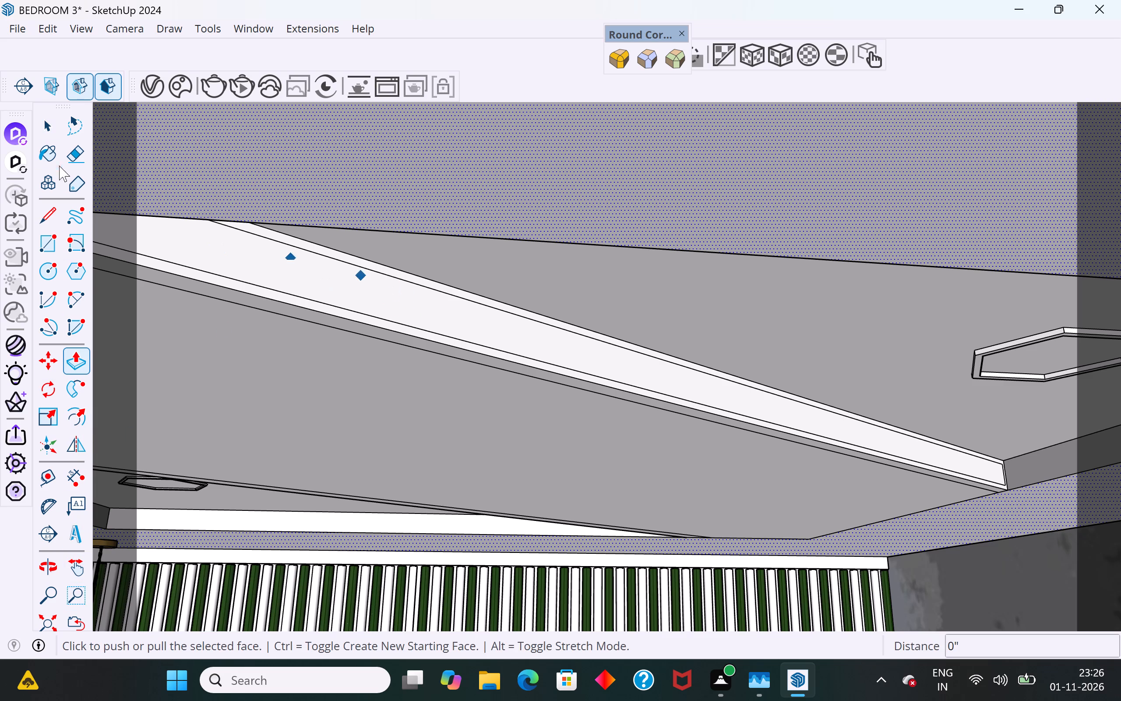
click(58, 131)
click(261, 258)
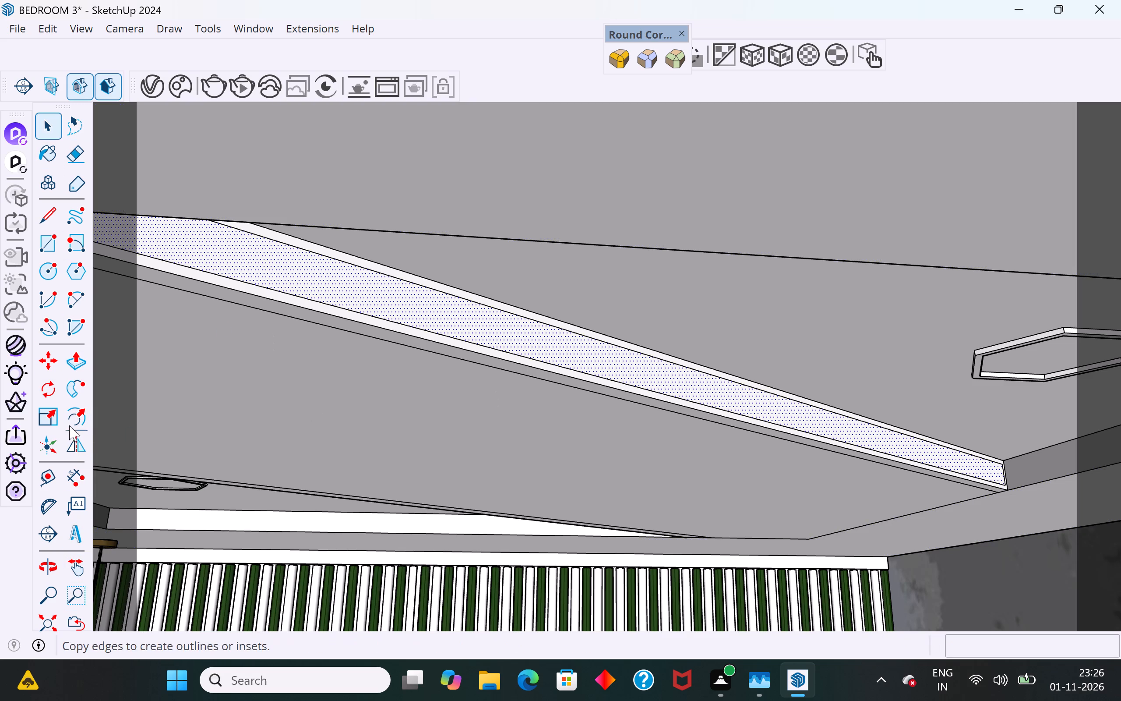
click(73, 366)
click(369, 296)
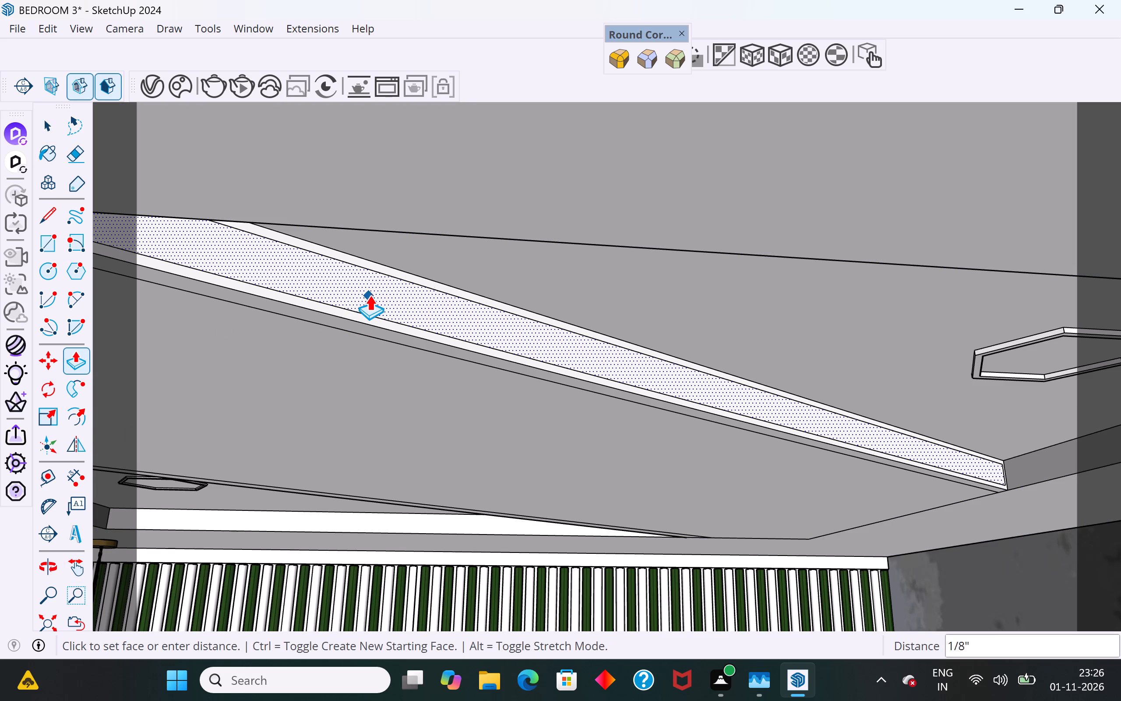
scroll(364, 297, up, 3)
click(364, 297)
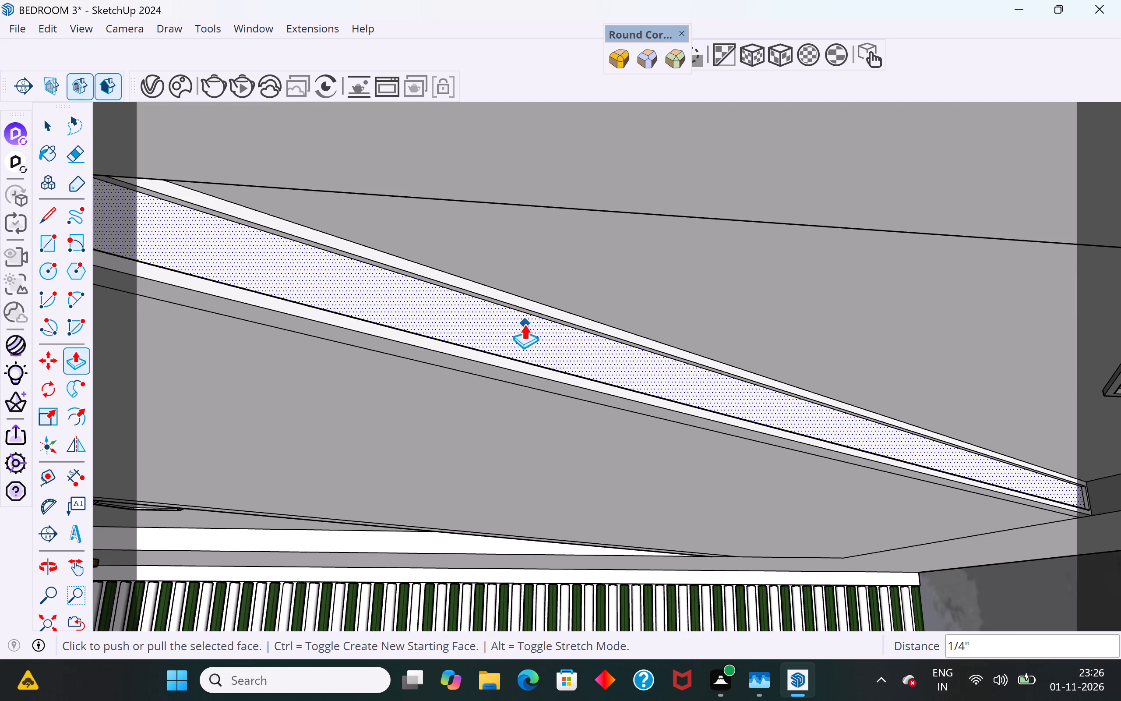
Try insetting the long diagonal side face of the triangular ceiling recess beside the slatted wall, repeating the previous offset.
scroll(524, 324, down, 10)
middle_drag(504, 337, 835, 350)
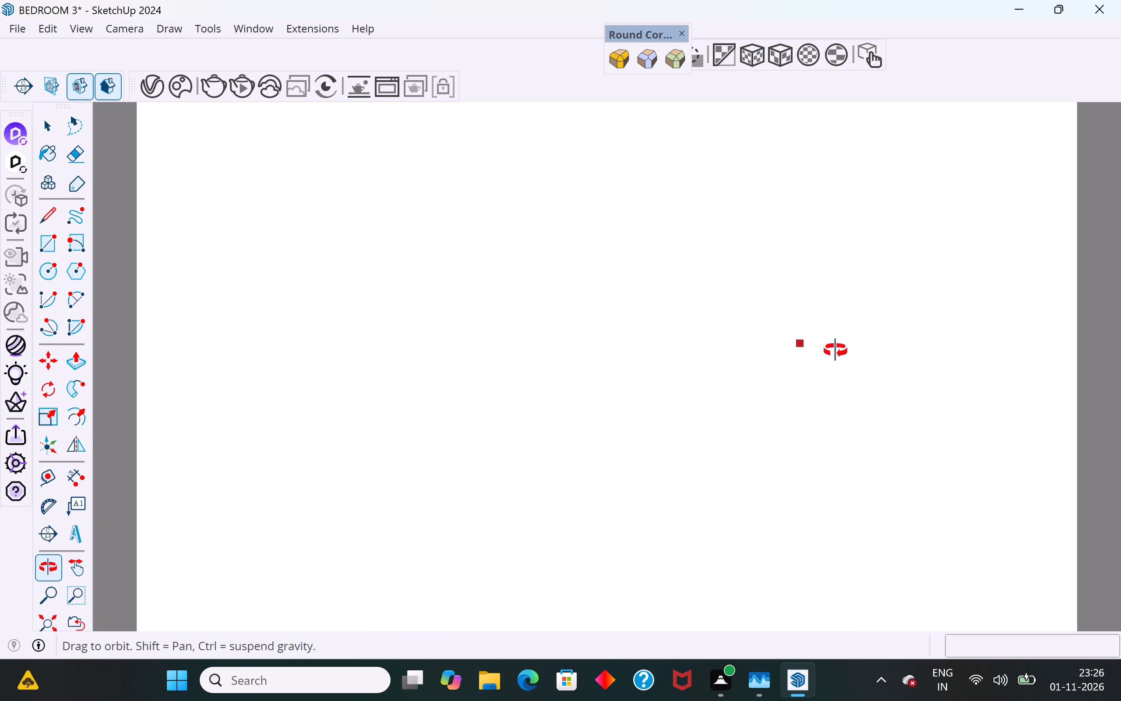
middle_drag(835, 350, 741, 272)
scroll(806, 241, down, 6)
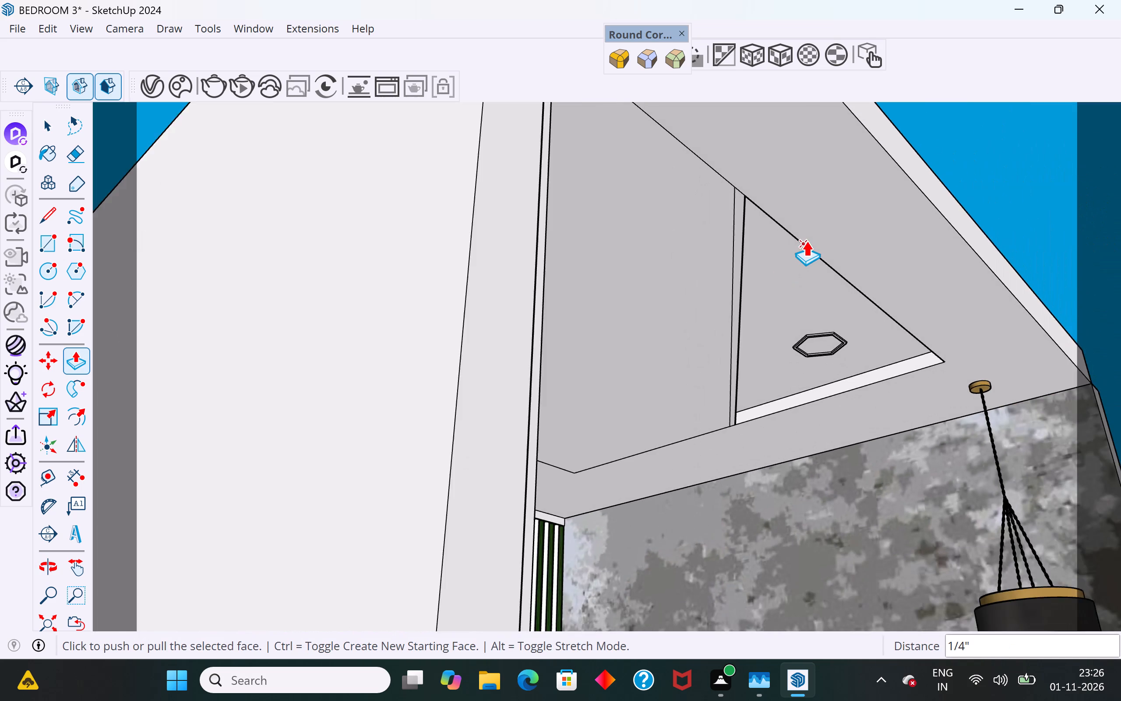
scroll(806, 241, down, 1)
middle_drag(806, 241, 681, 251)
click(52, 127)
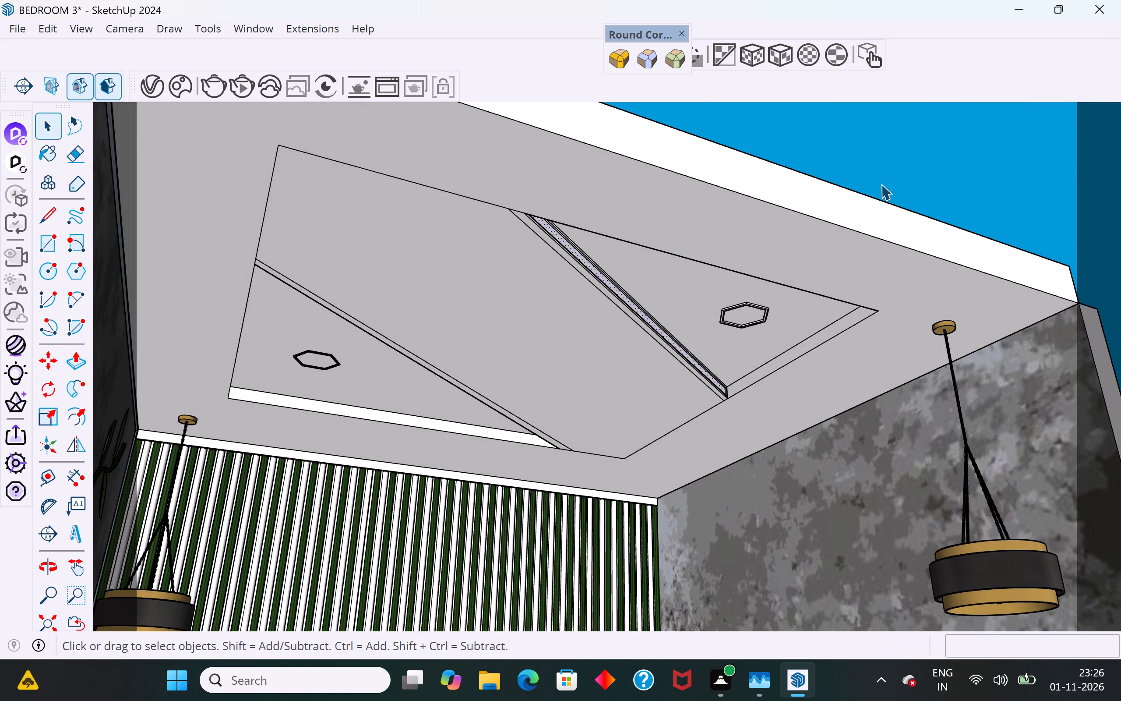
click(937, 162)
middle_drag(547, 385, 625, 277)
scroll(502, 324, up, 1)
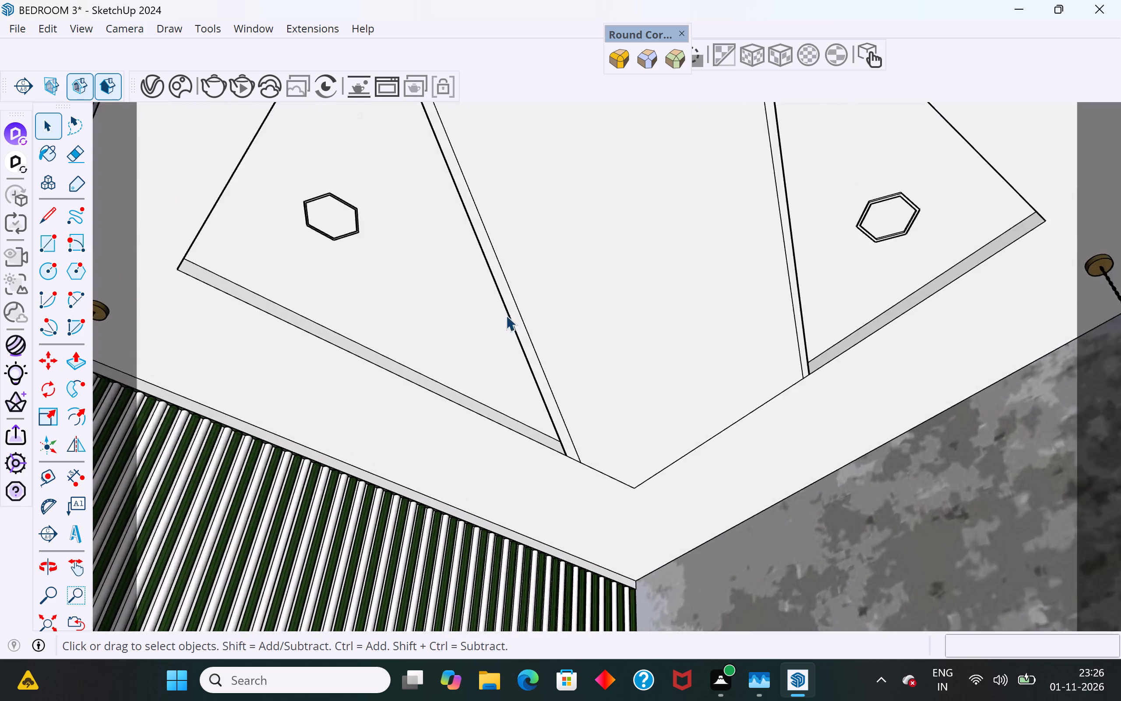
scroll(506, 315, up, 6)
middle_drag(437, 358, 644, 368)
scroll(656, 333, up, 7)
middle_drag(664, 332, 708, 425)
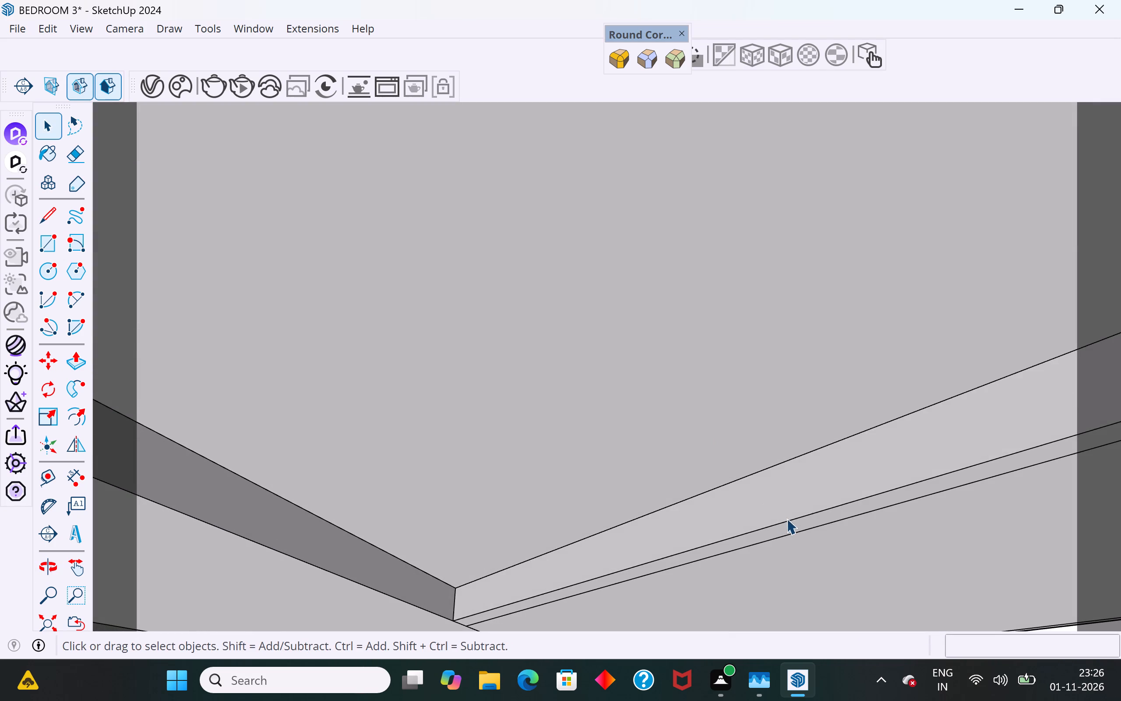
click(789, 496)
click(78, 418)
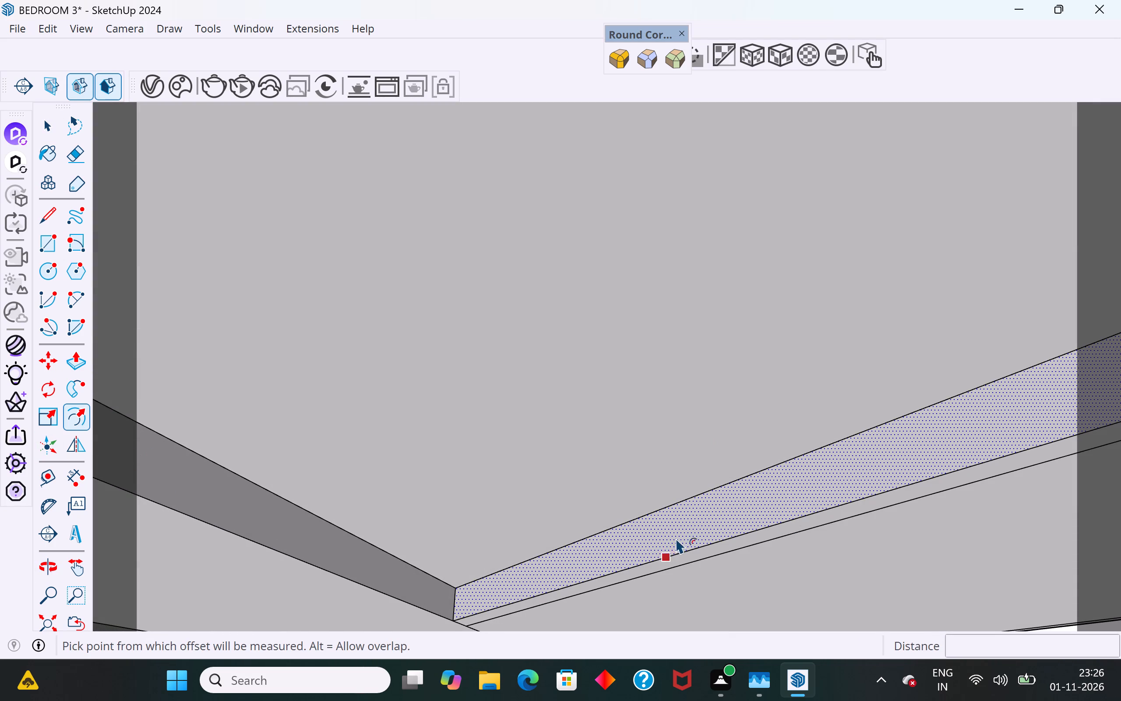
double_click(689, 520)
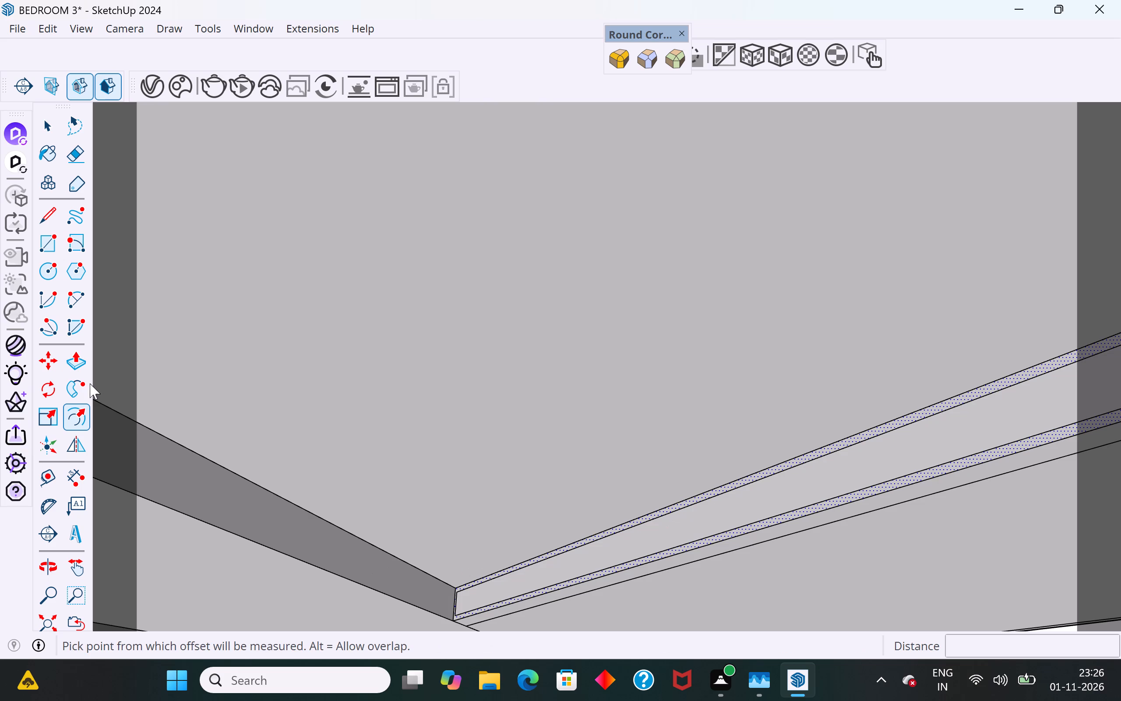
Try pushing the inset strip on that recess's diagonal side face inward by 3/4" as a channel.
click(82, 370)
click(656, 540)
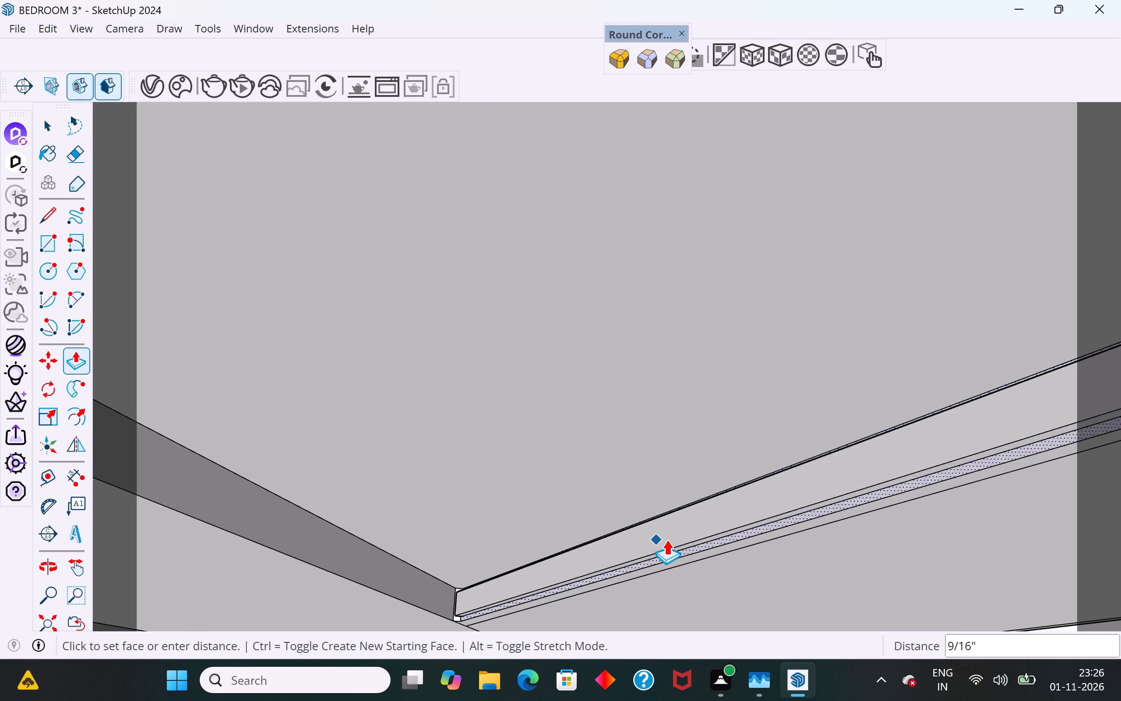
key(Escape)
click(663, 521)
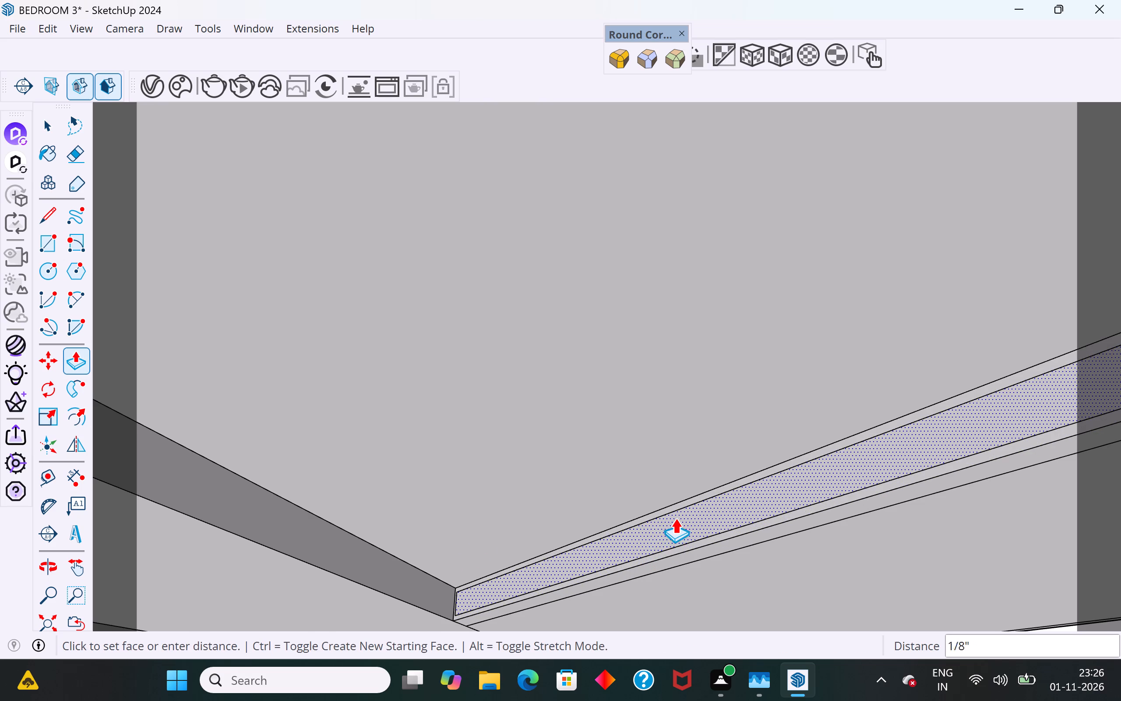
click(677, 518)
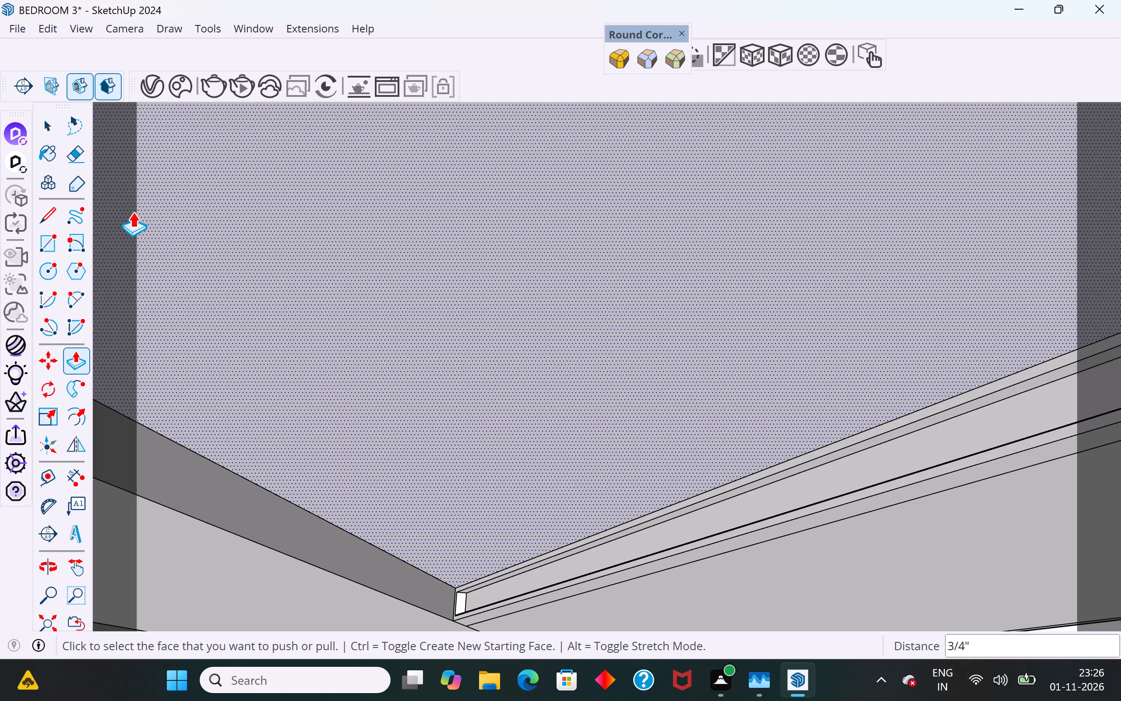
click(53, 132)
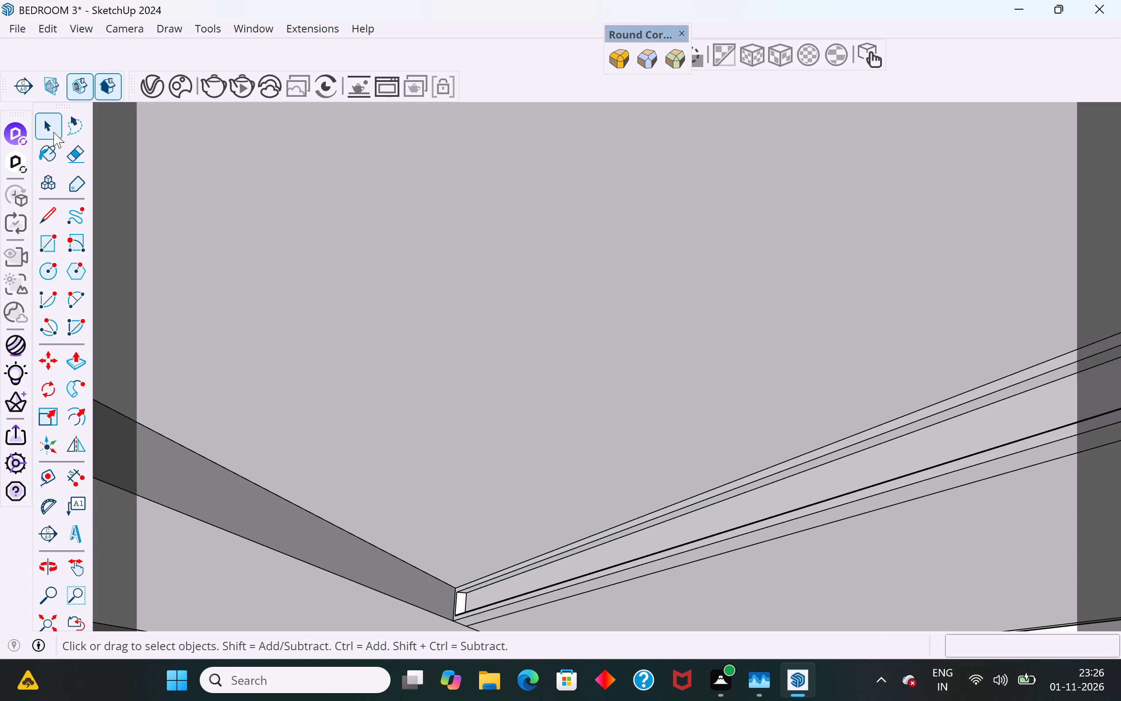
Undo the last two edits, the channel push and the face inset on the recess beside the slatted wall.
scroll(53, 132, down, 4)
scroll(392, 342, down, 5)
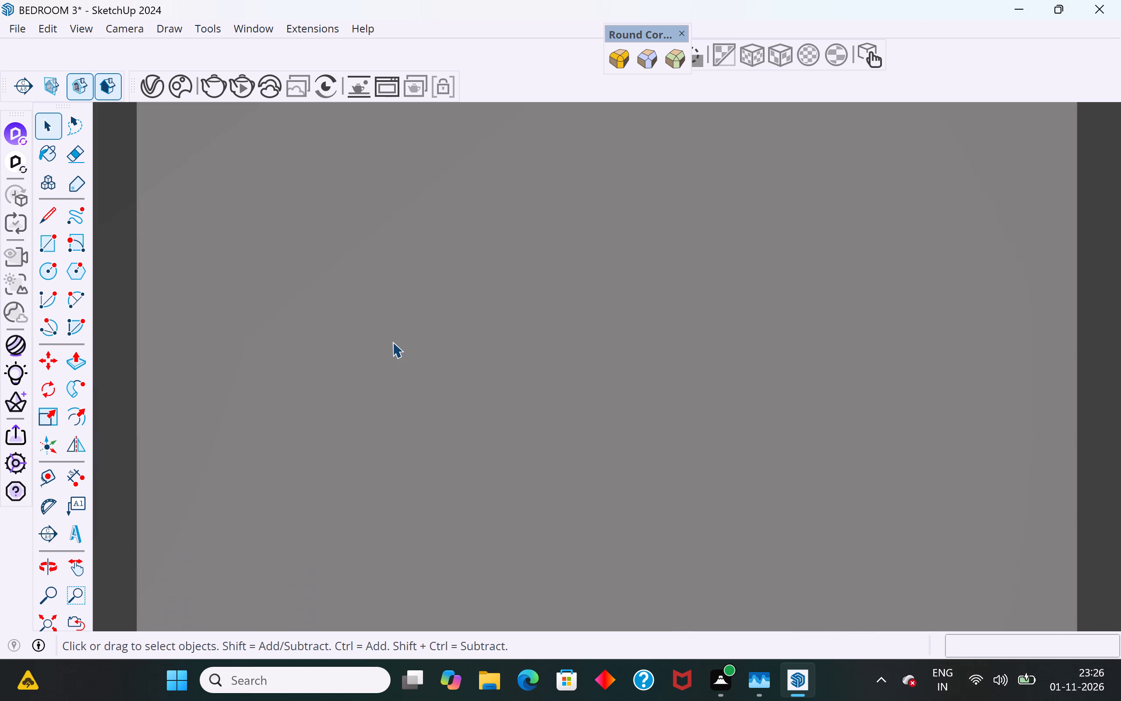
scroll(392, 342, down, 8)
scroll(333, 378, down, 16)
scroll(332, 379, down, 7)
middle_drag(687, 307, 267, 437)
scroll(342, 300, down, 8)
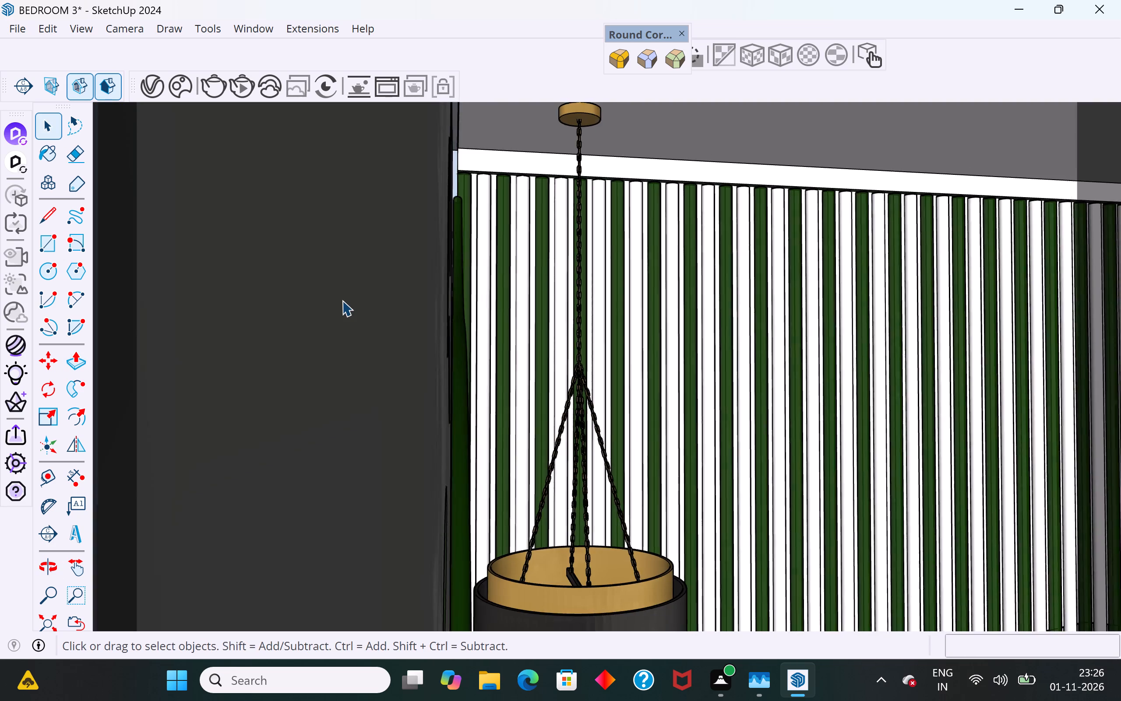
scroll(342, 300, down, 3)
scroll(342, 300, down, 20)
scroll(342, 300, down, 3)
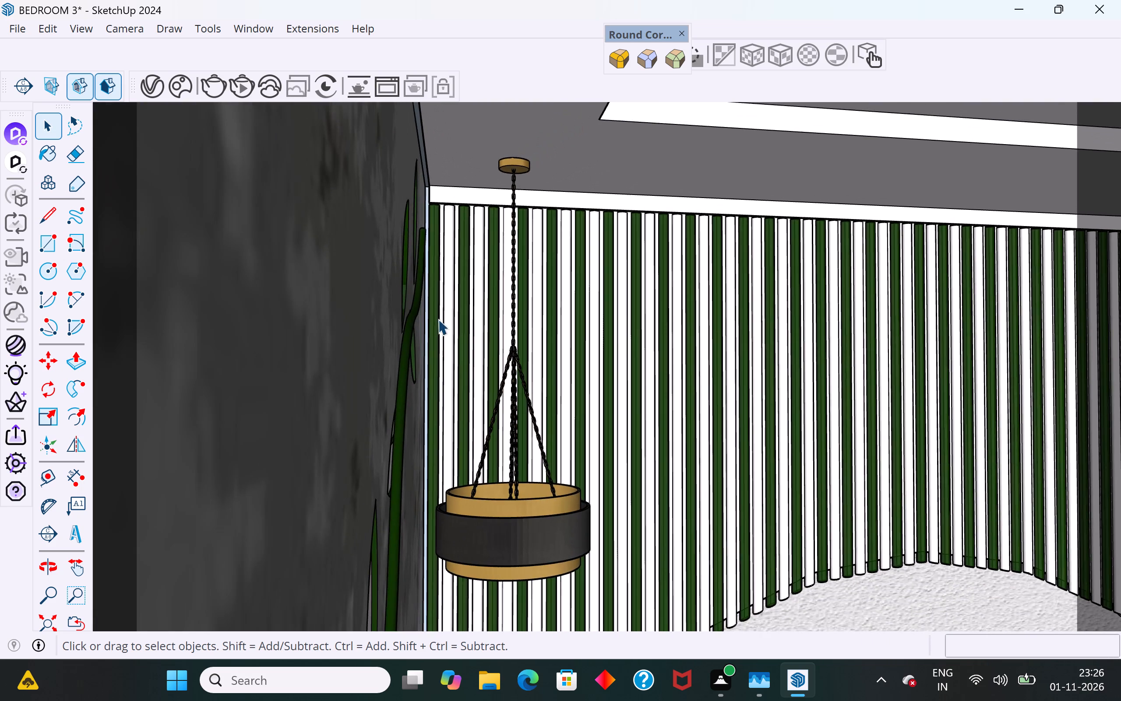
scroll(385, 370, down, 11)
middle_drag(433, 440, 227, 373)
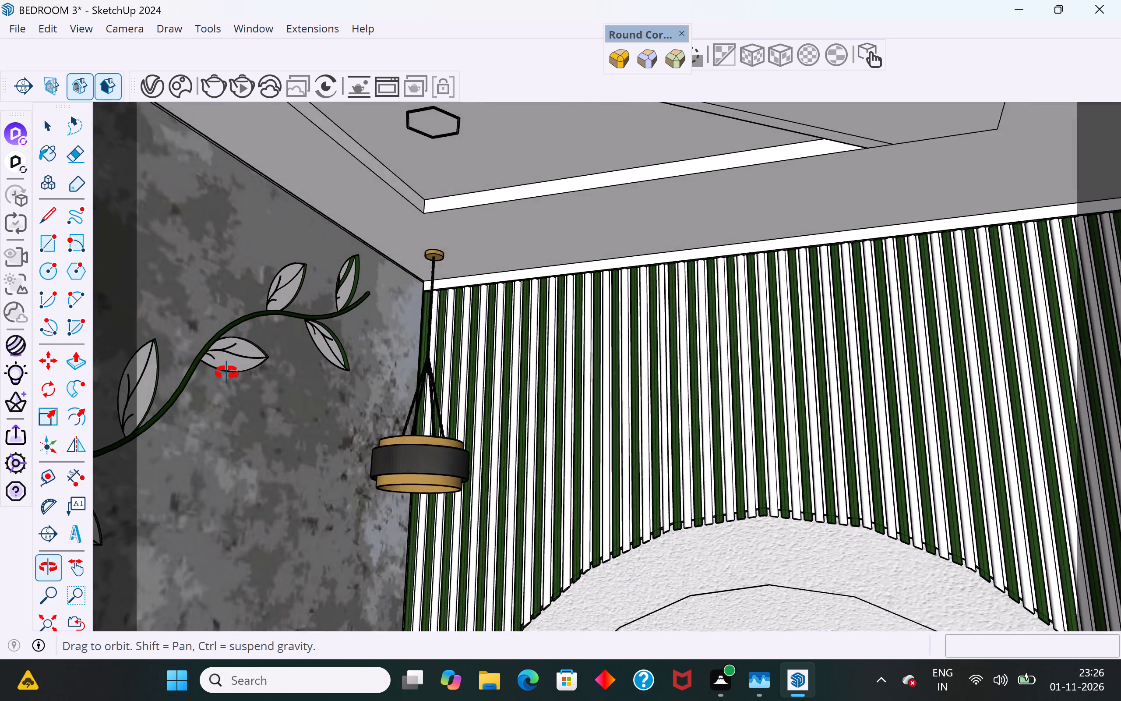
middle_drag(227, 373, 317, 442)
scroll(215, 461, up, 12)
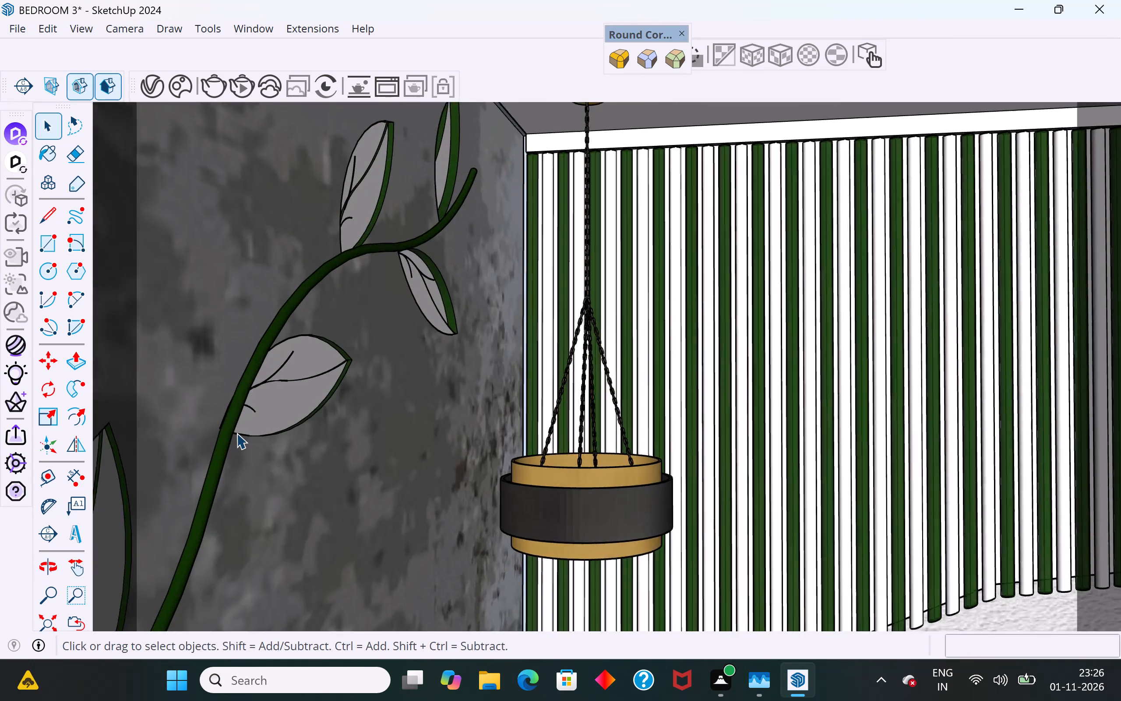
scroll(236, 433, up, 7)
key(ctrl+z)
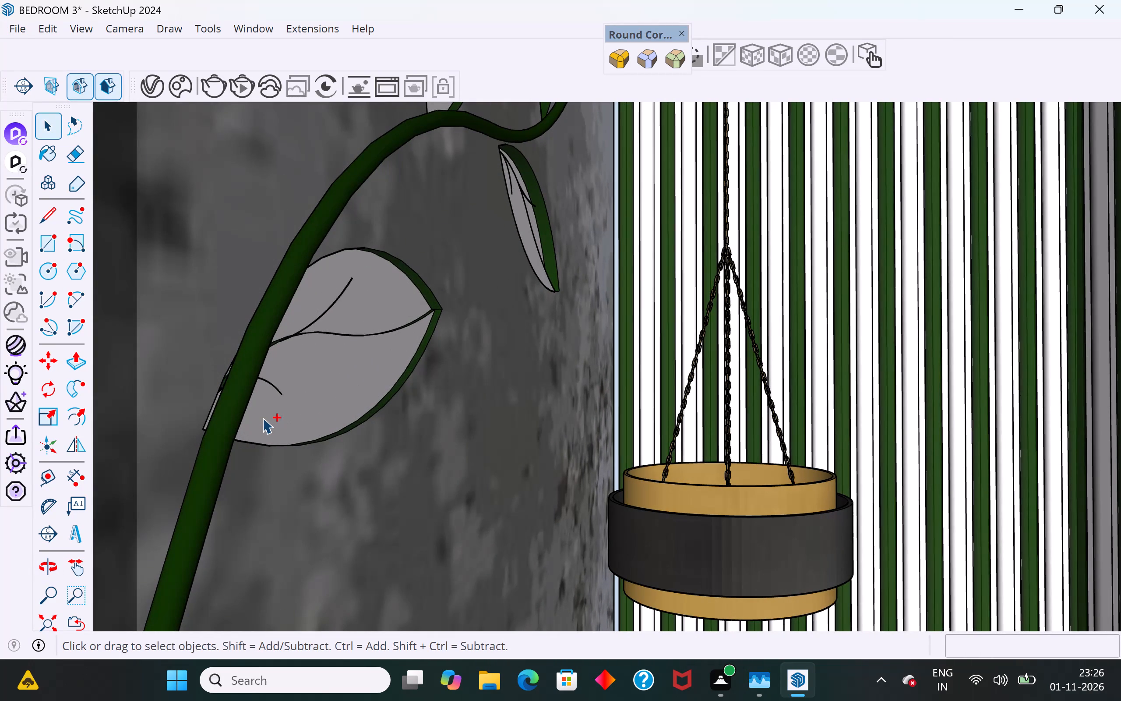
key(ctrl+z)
Render the whole bedroom seen from its open side with V-Ray, inspect the vine and slatted walls up close, and close the render.
scroll(443, 307, down, 10)
middle_drag(366, 309, 233, 303)
scroll(473, 228, down, 4)
middle_drag(394, 265, 522, 148)
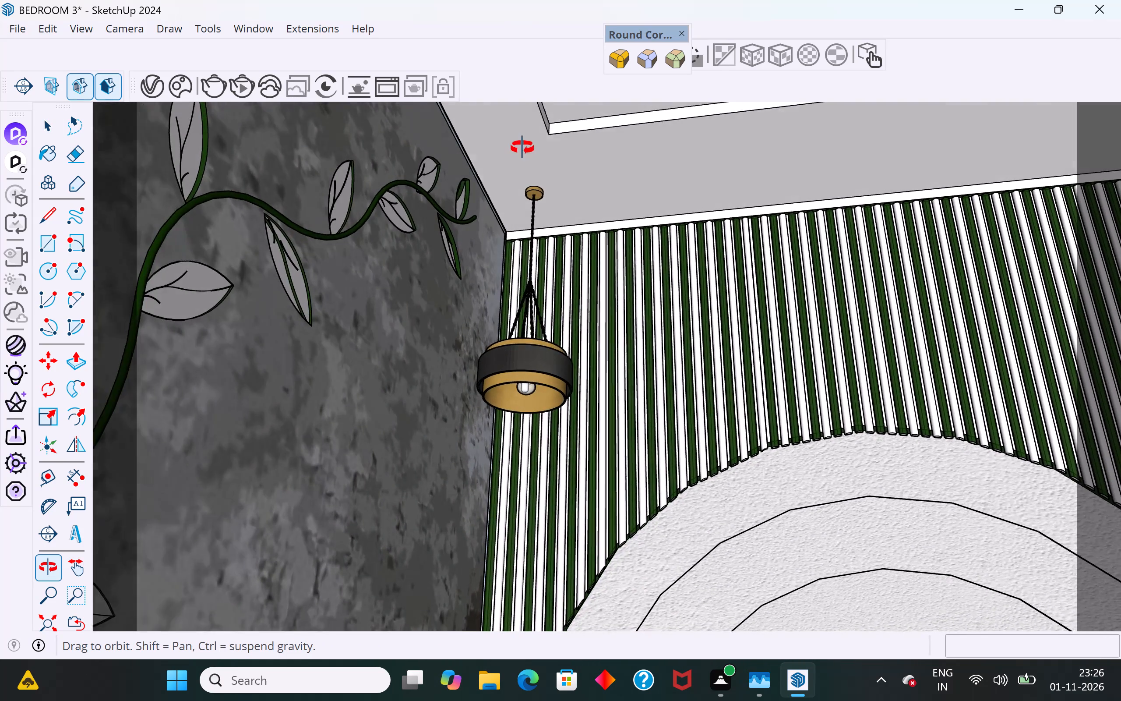
middle_drag(522, 148, 539, 219)
scroll(539, 219, up, 1)
scroll(391, 257, down, 12)
middle_drag(363, 330, 324, 392)
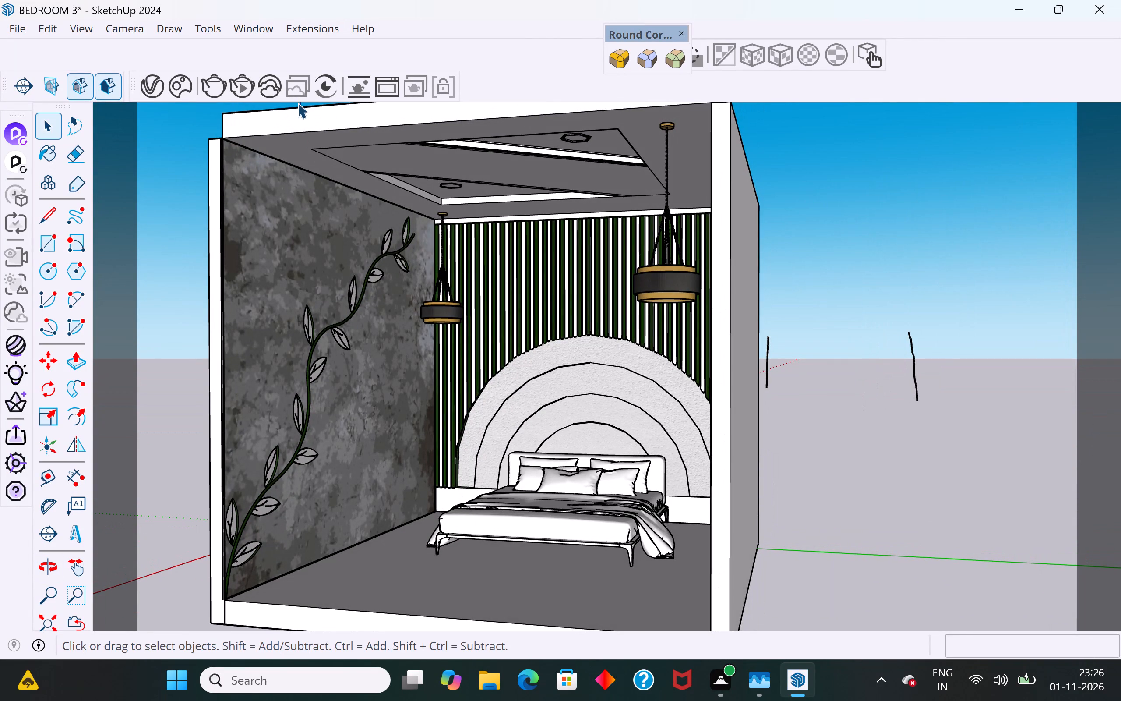
click(203, 84)
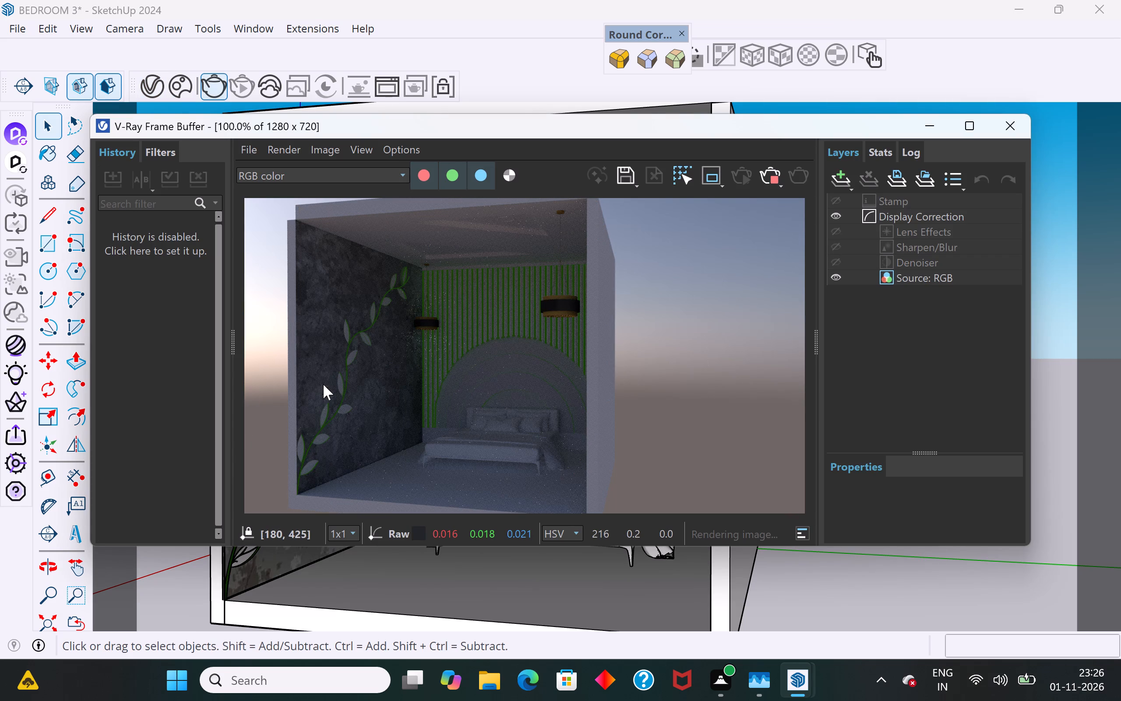
scroll(323, 384, up, 1)
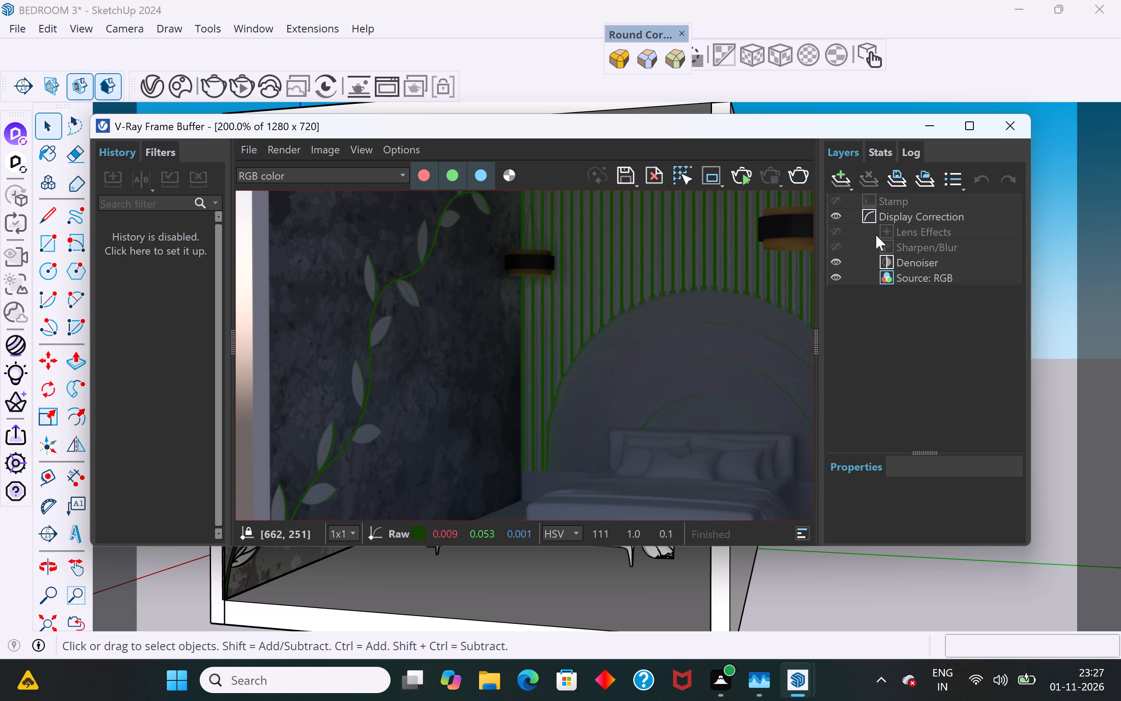
click(1022, 132)
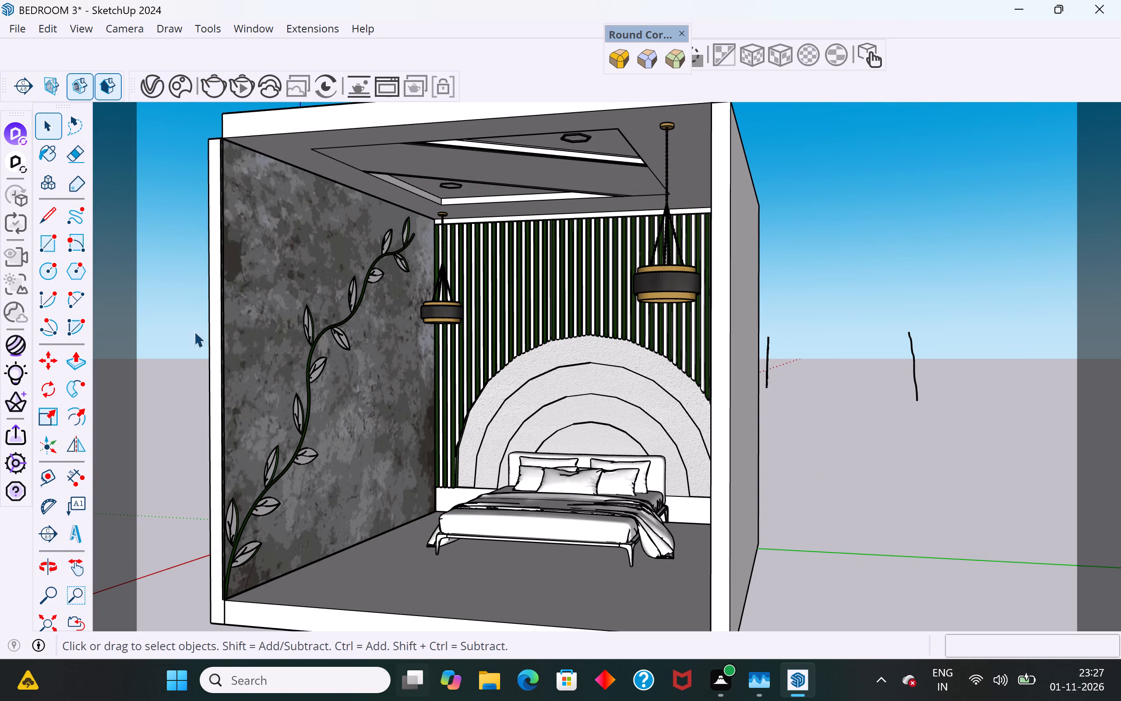
Delete the green Emissive material from the scene's V-Ray materials.
click(154, 89)
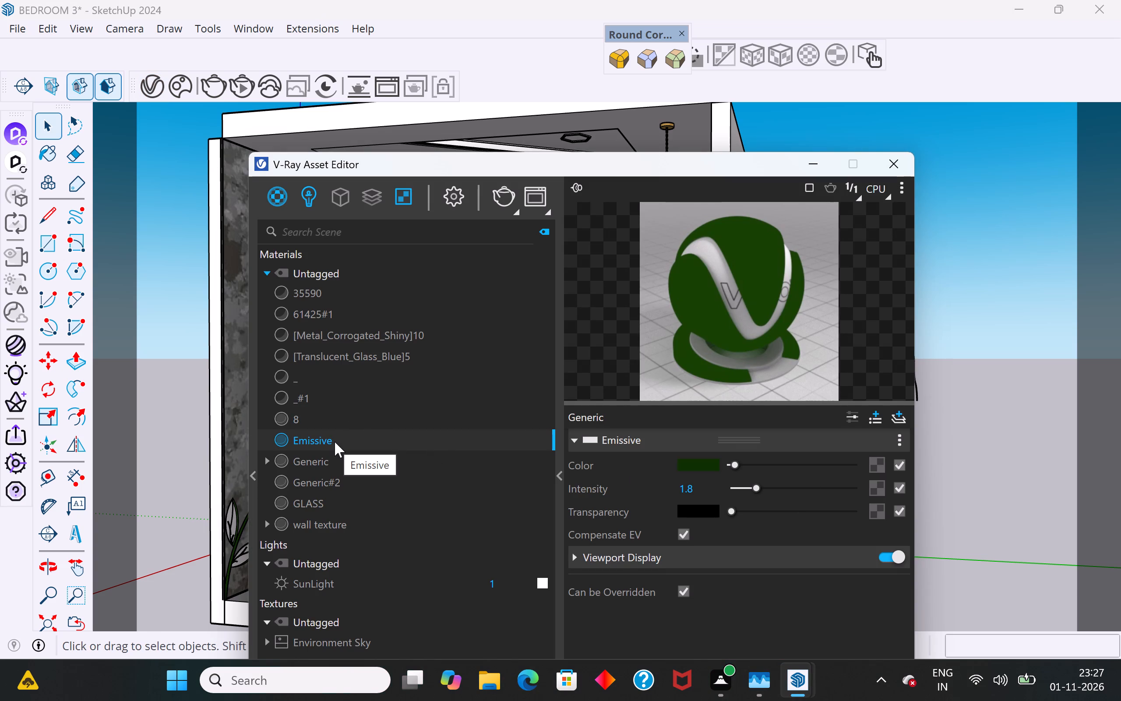
drag(704, 163, 716, 58)
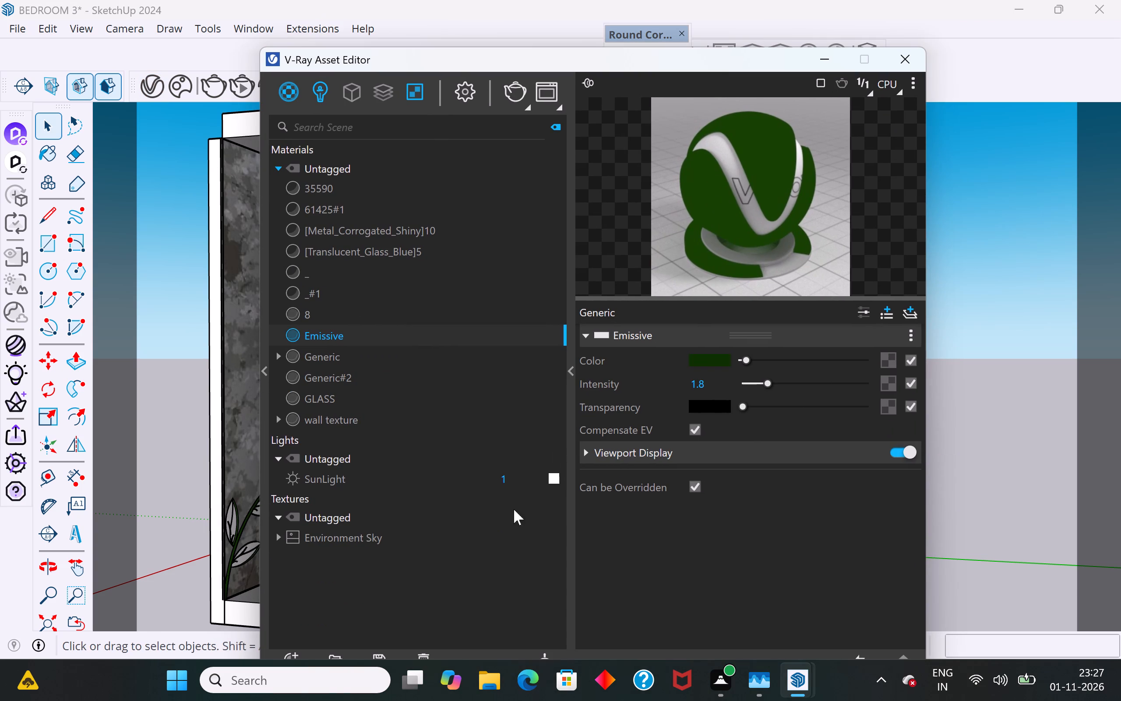
drag(595, 55, 598, 12)
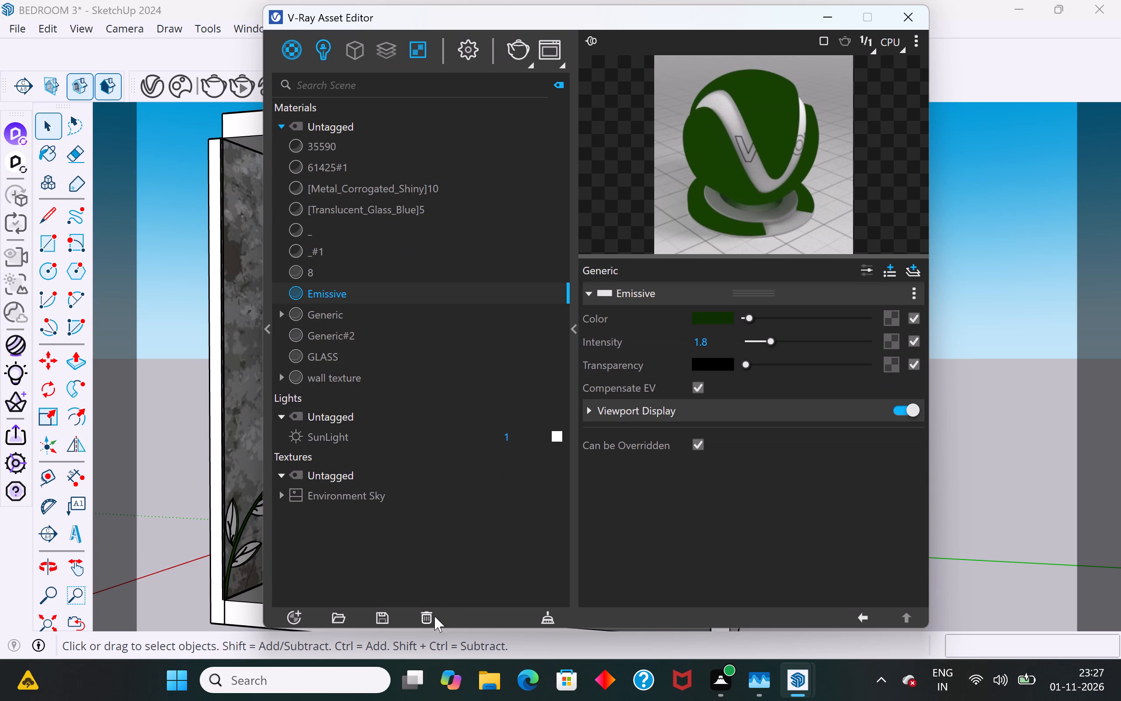
click(429, 619)
click(621, 341)
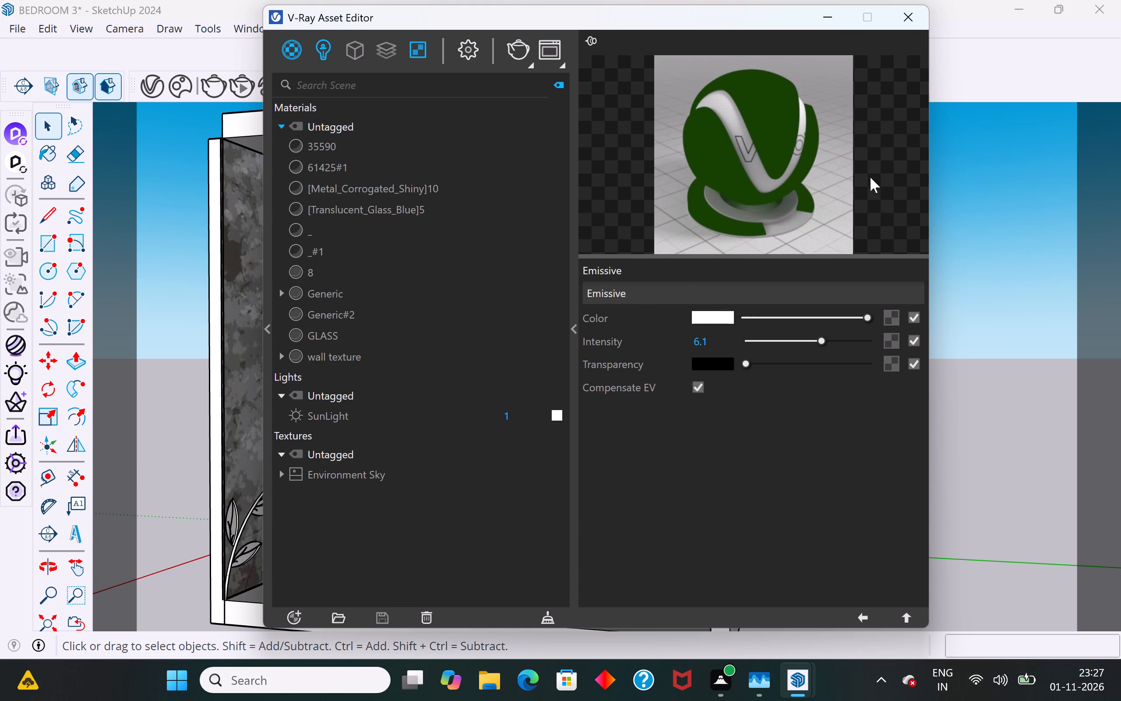
Review the remaining V-Ray materials, including 35590, 61425#1, [Metal_Corrogated_Shiny]10, wall texture, GLASS, Generic#2 and Generic.
click(343, 146)
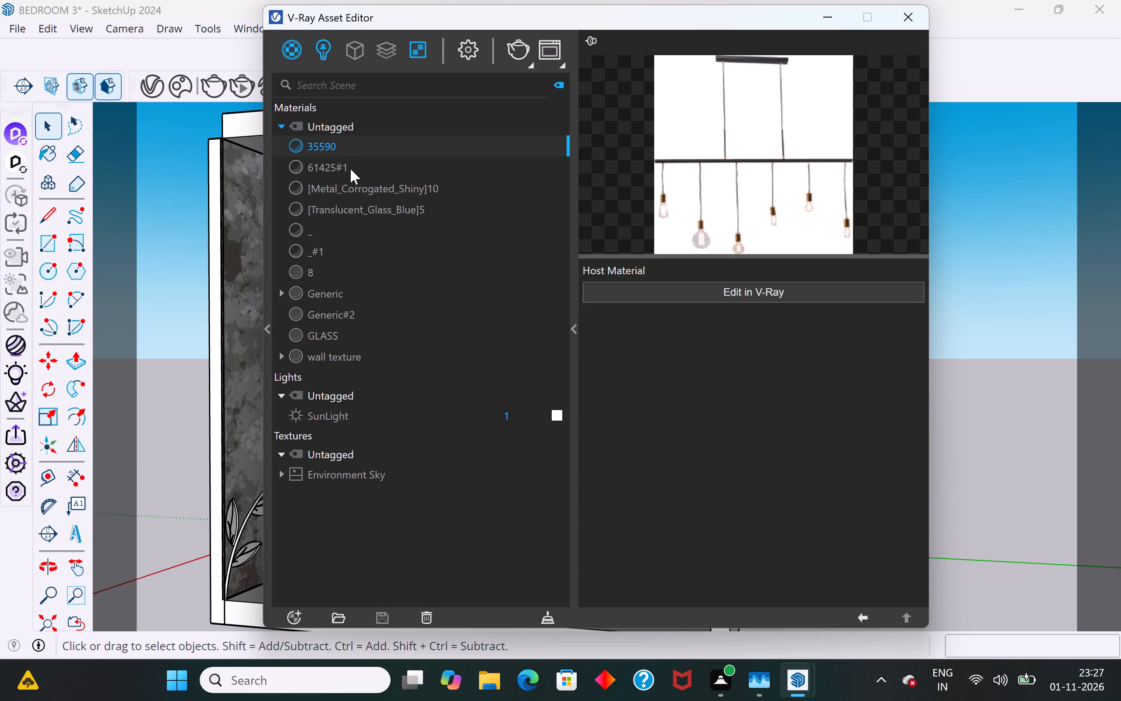
click(350, 169)
click(358, 191)
click(363, 209)
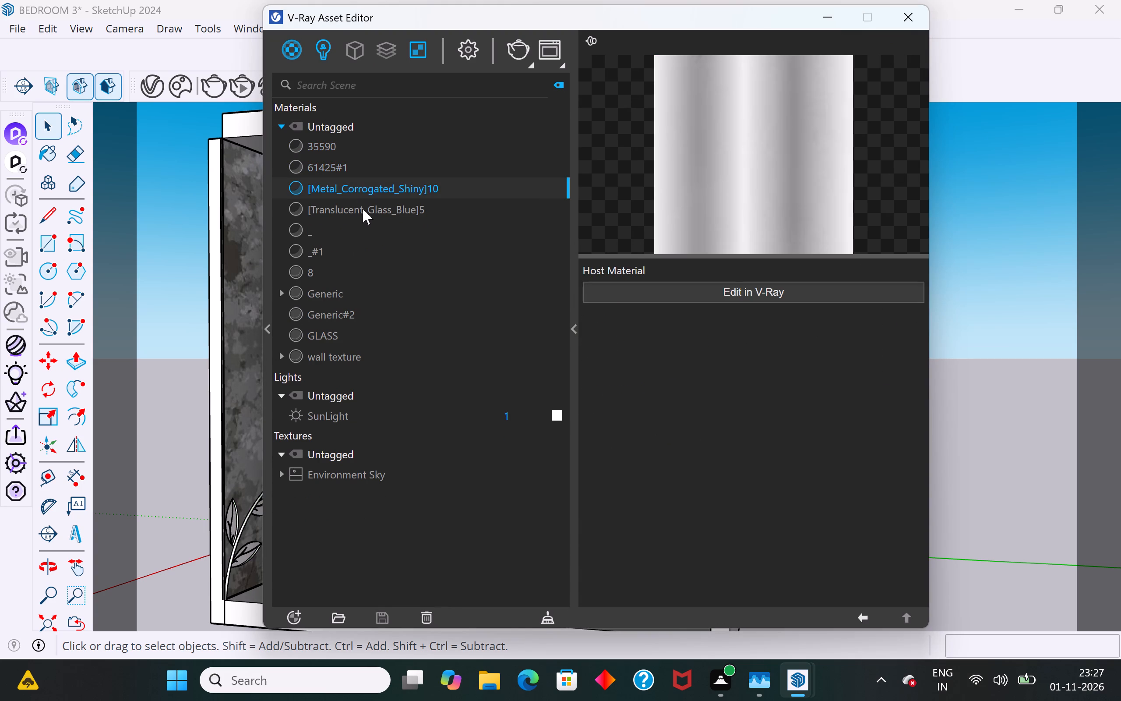
click(335, 358)
click(338, 336)
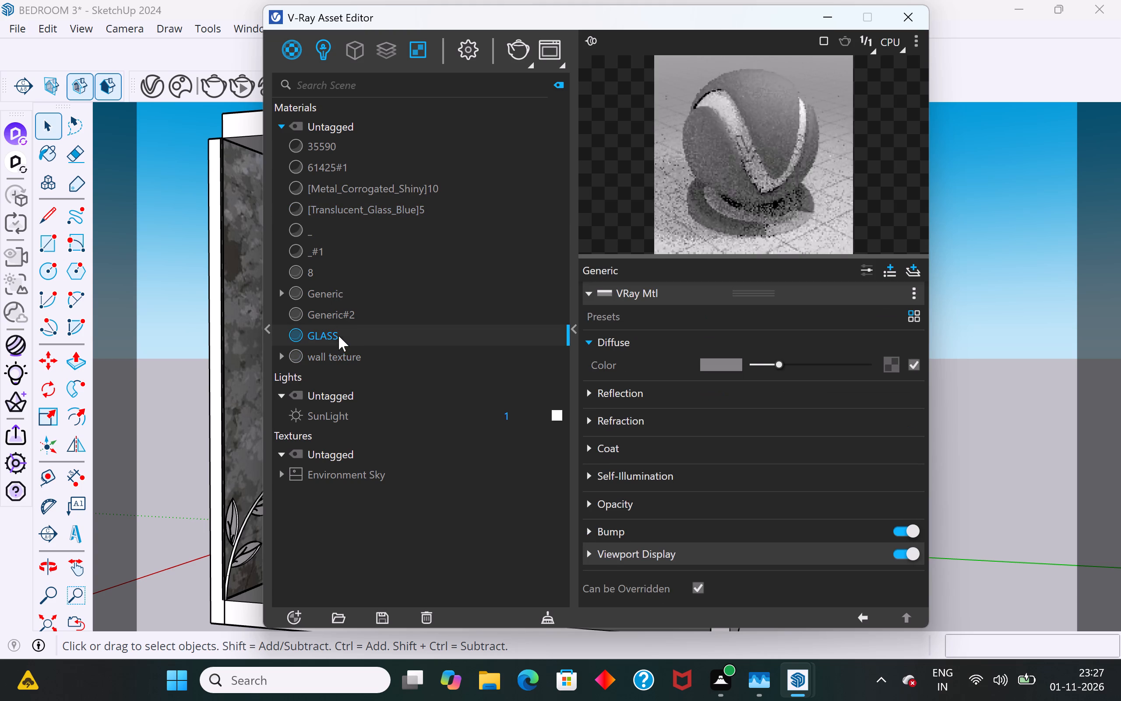
click(348, 318)
click(348, 294)
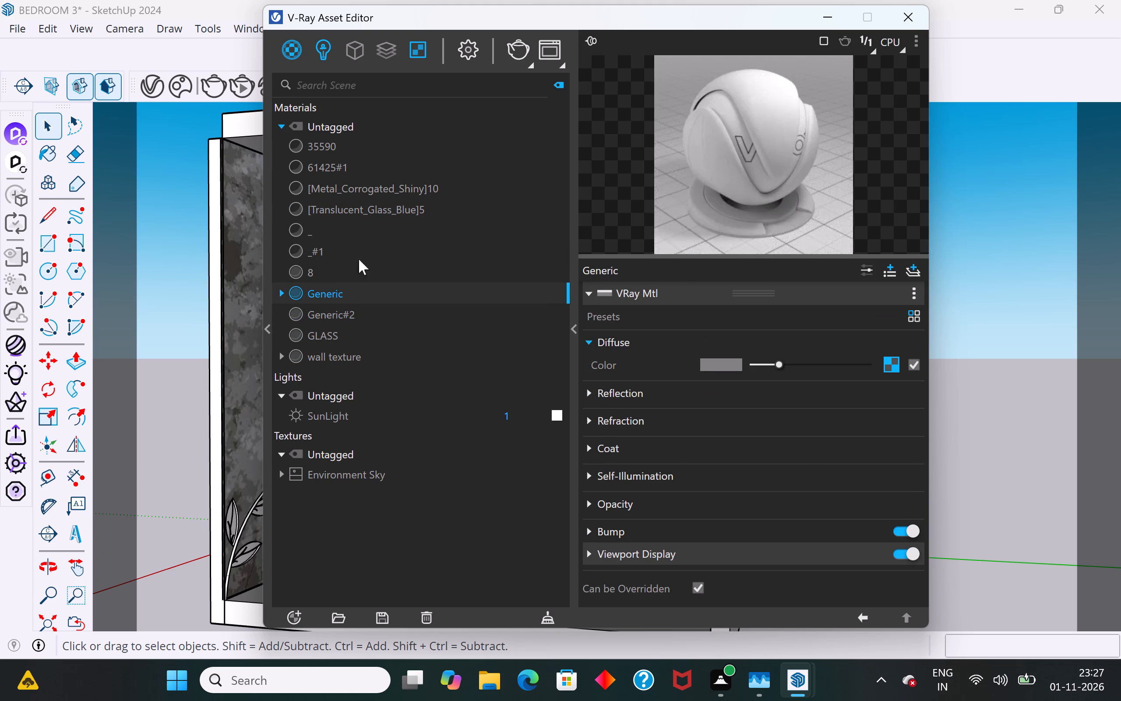
drag(625, 23, 957, 102)
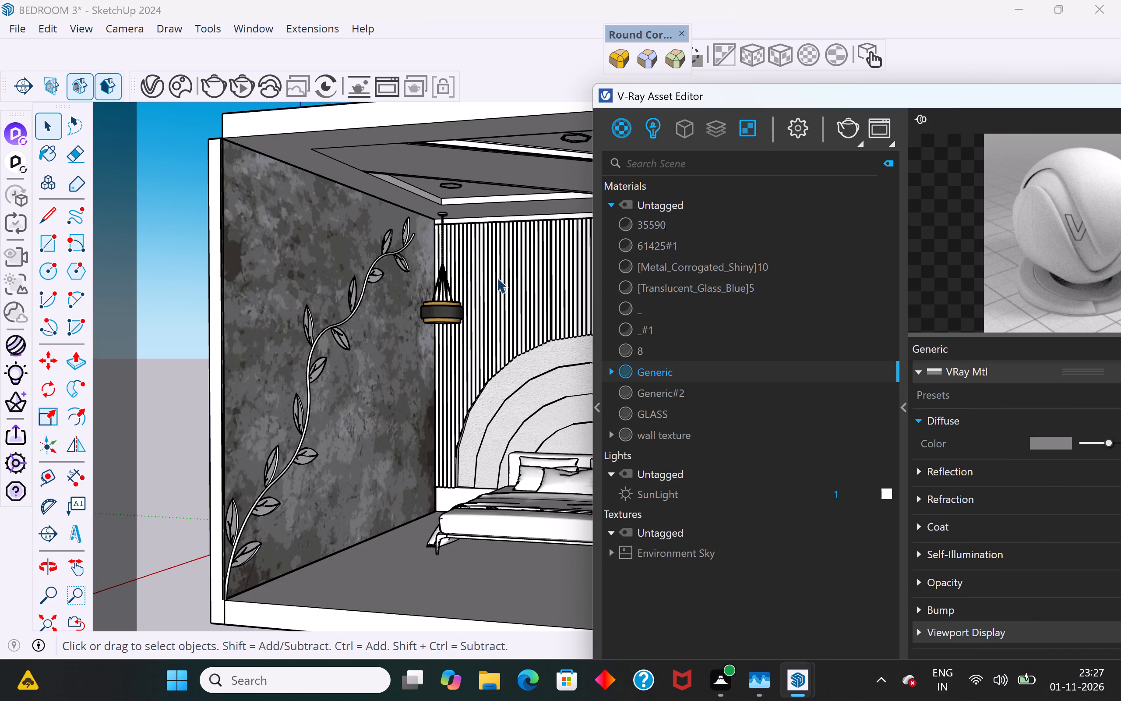
Run an interactive V-Ray render of the bedroom and examine the whole room with the frame buffer maximized.
click(241, 91)
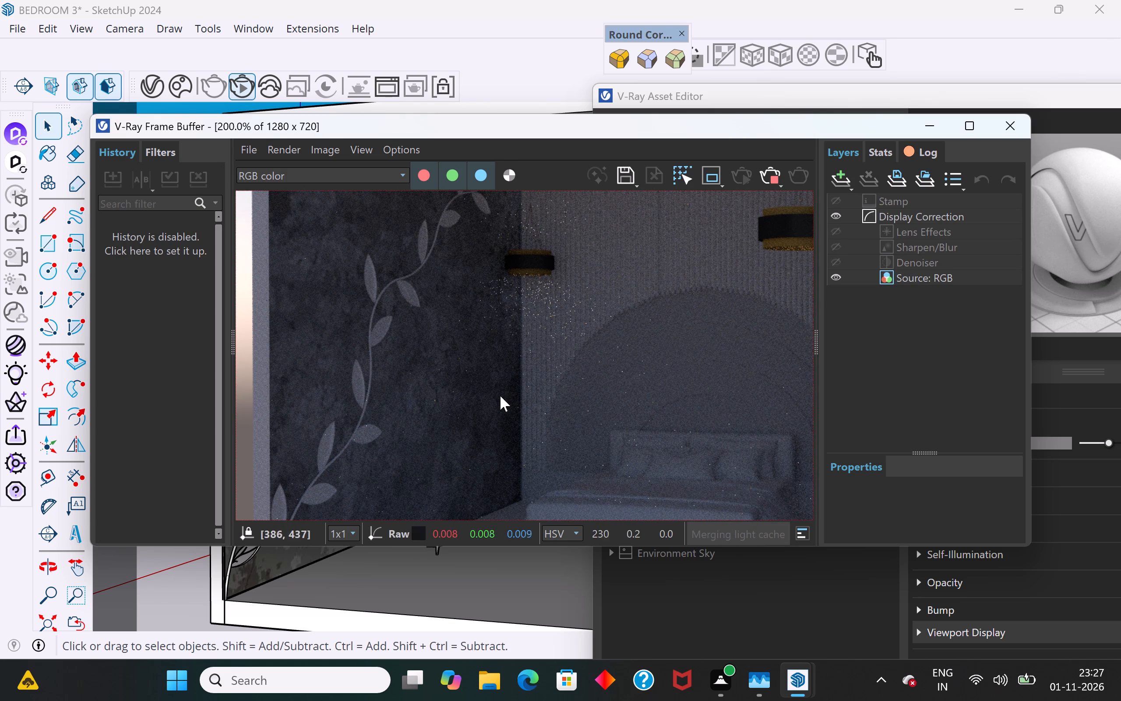
click(975, 126)
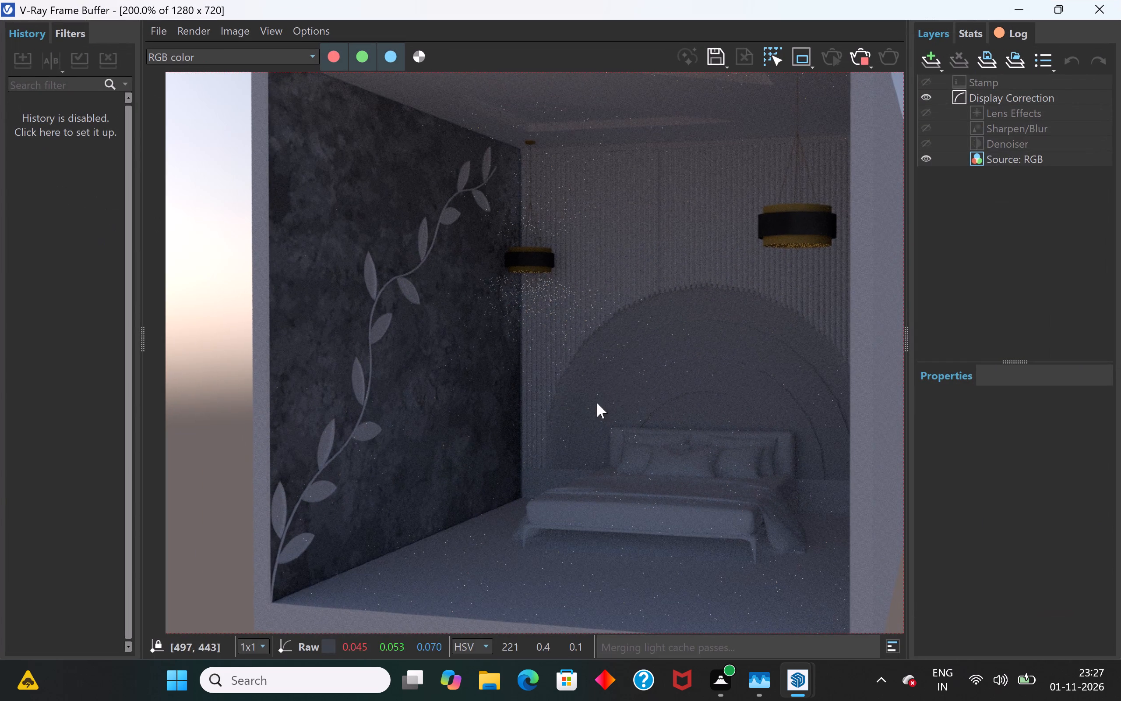
click(207, 477)
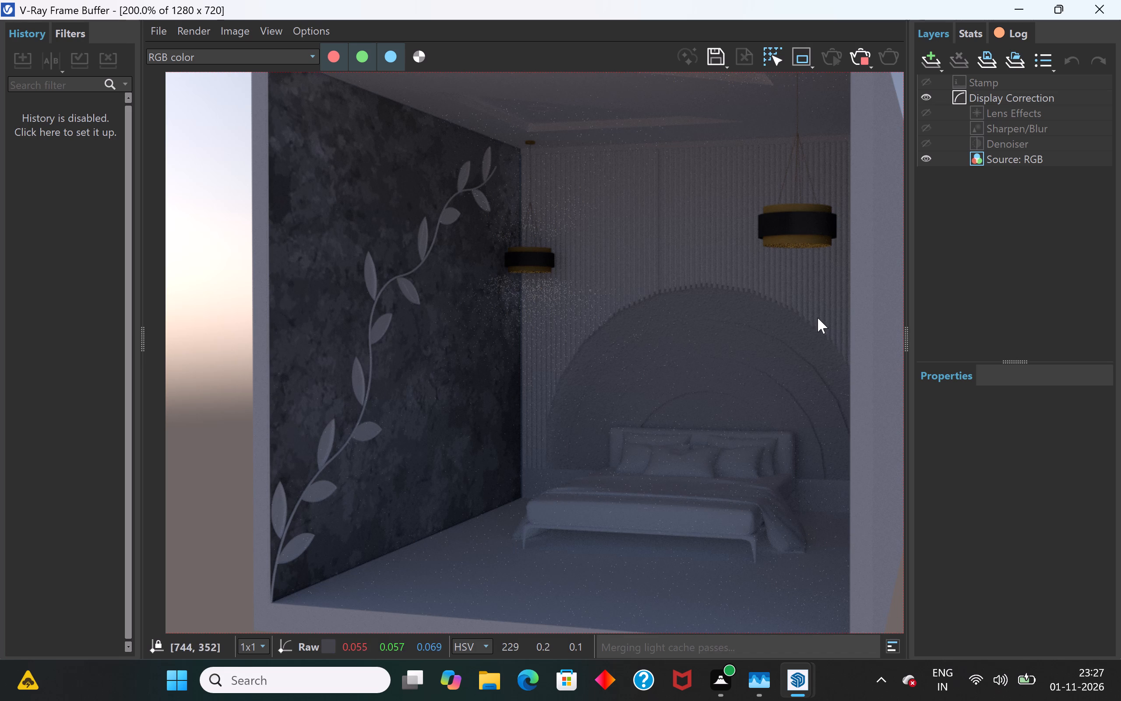
Close the render and create a new Emissive material among the scene's V-Ray materials.
click(1091, 8)
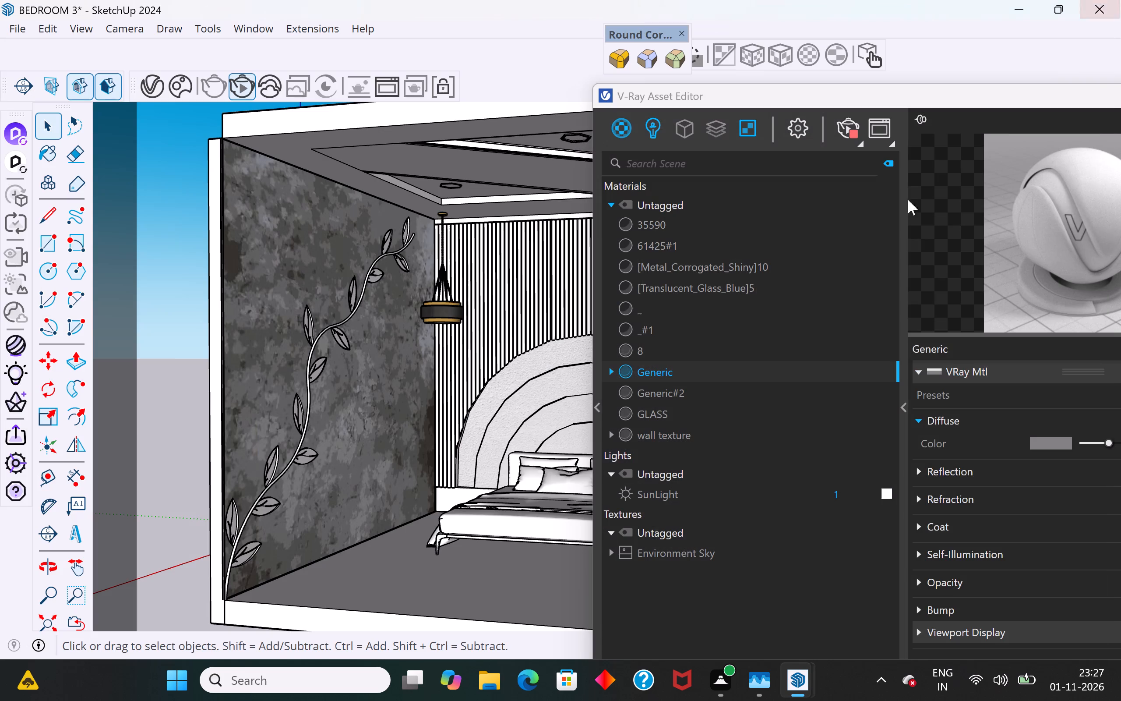
drag(877, 84, 679, 128)
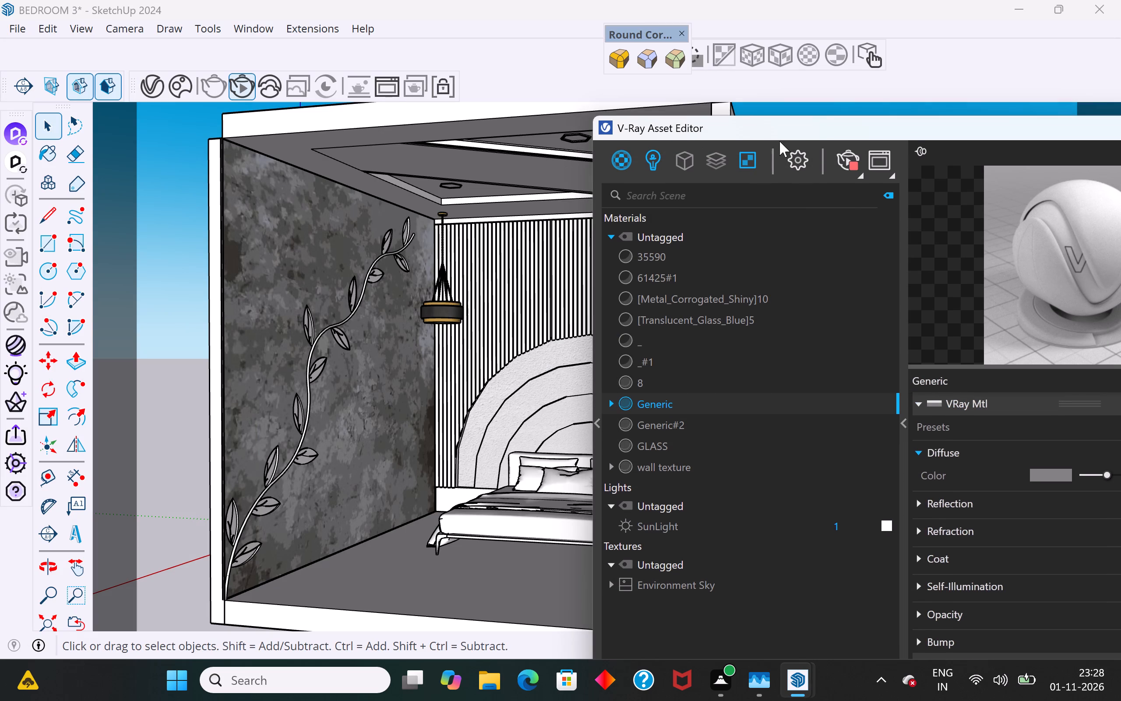
drag(790, 135, 587, 137)
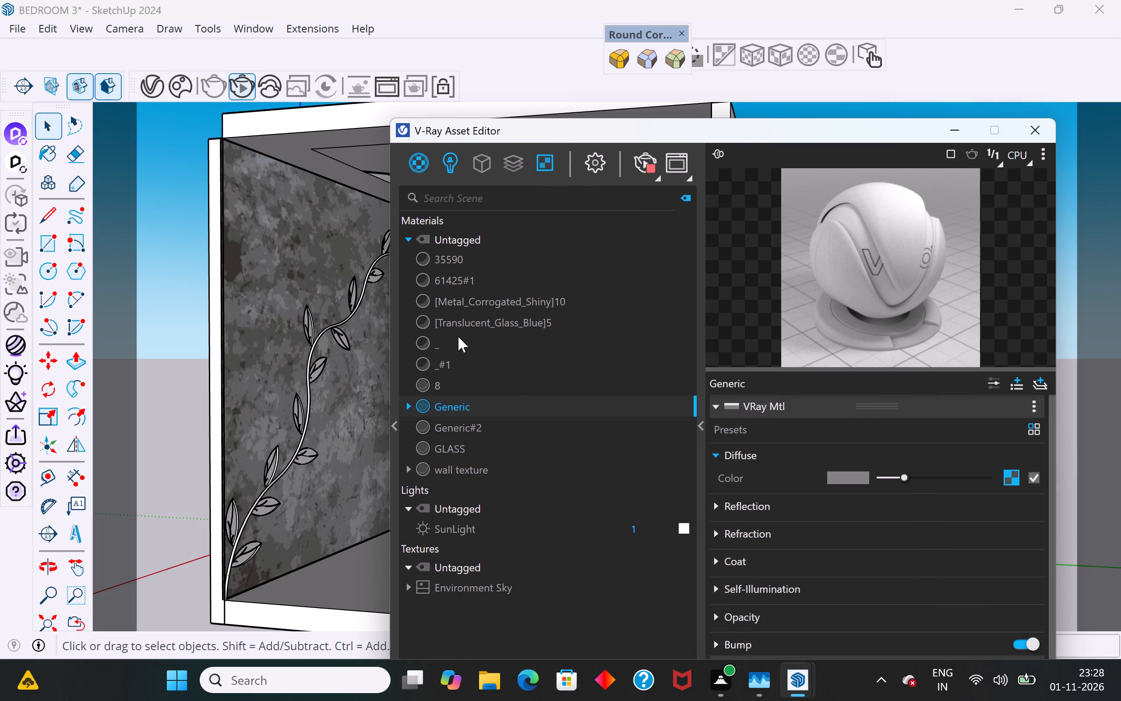
right_click(410, 162)
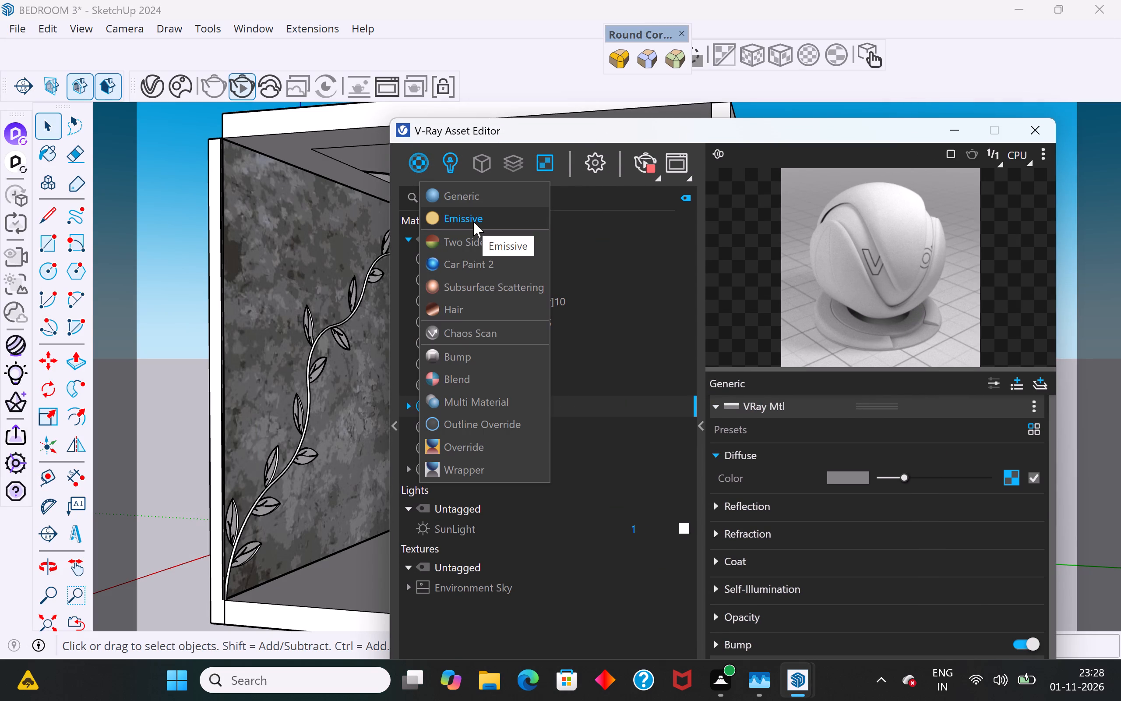
click(473, 222)
Set the Emissive material's colour to orange, about R 0.945, G 0.599, B 0.147.
click(839, 434)
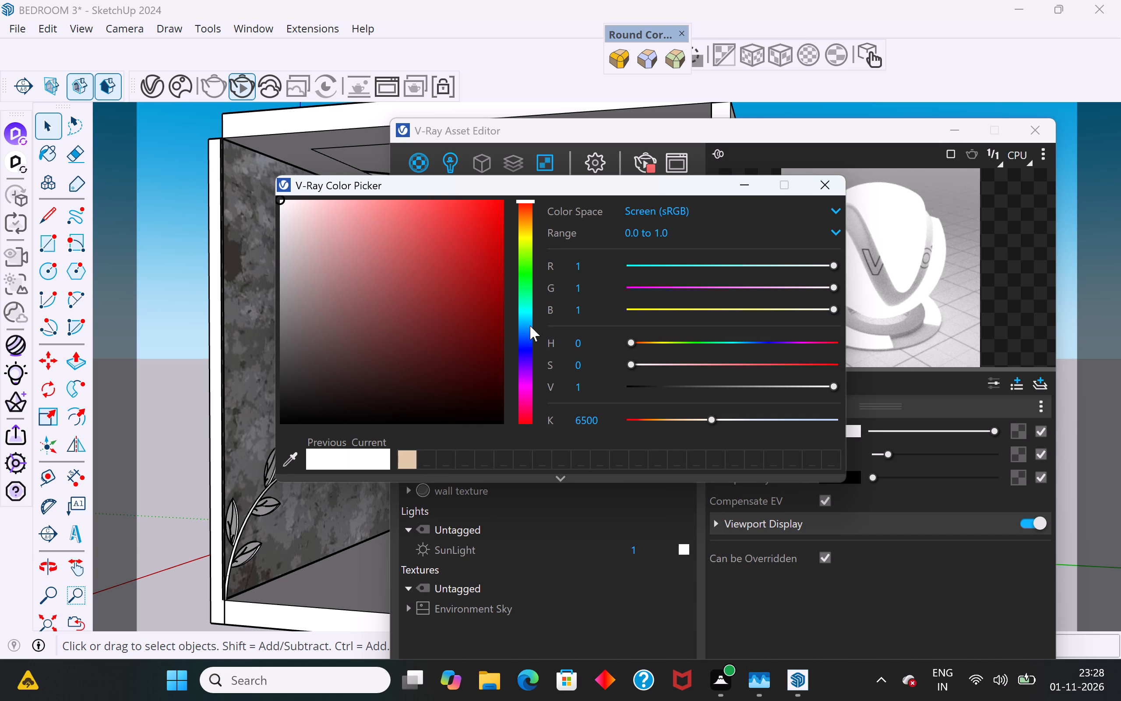
click(523, 372)
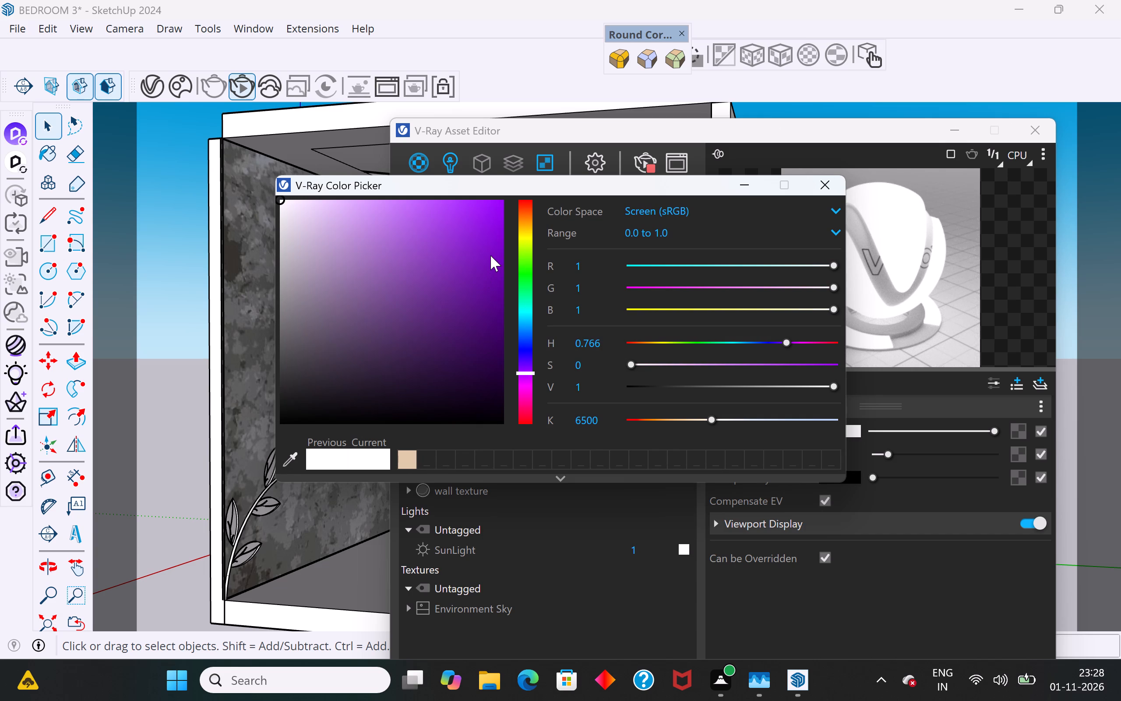
click(523, 230)
click(523, 223)
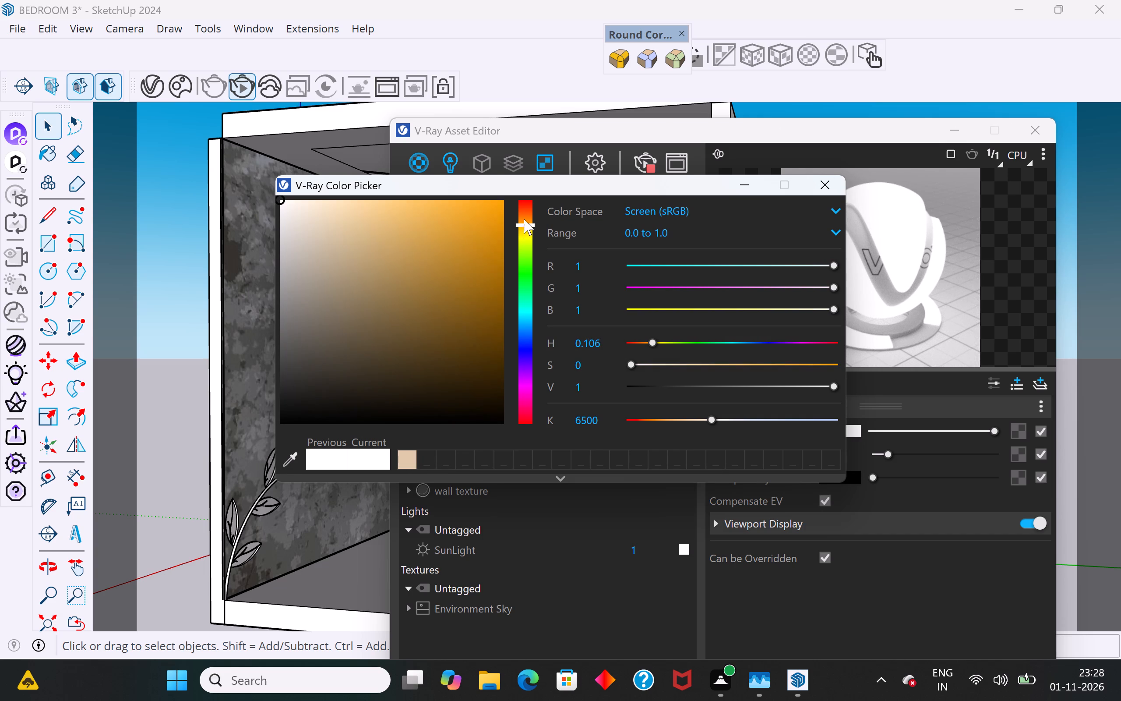
click(526, 215)
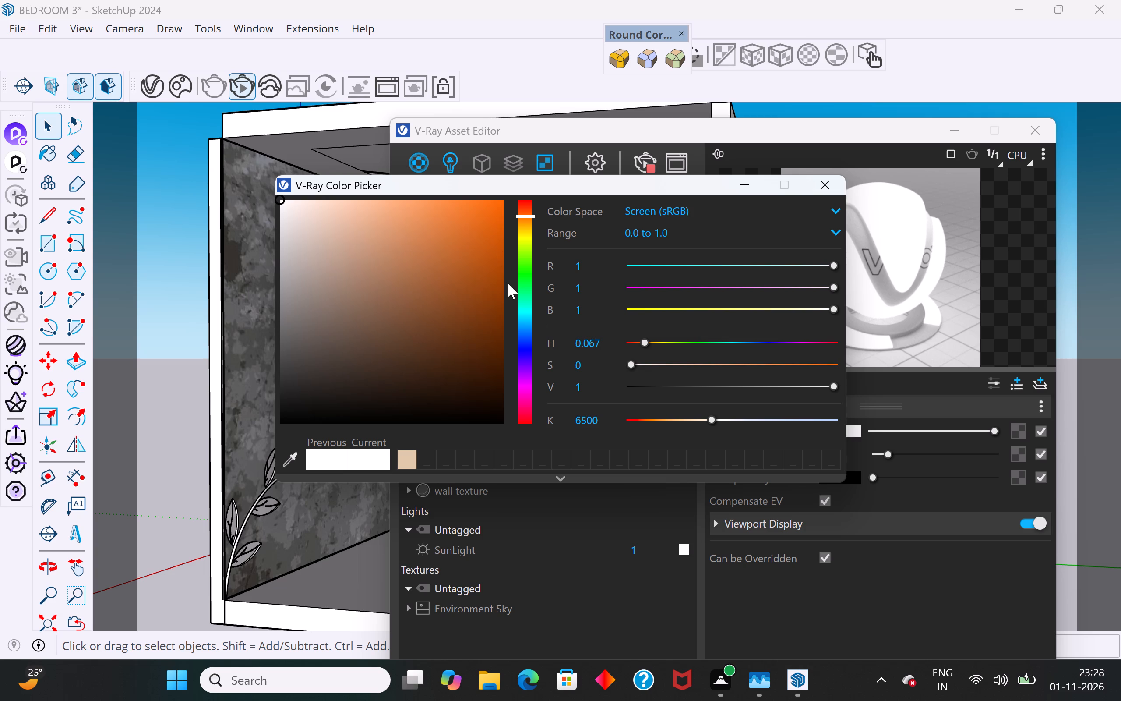
click(527, 223)
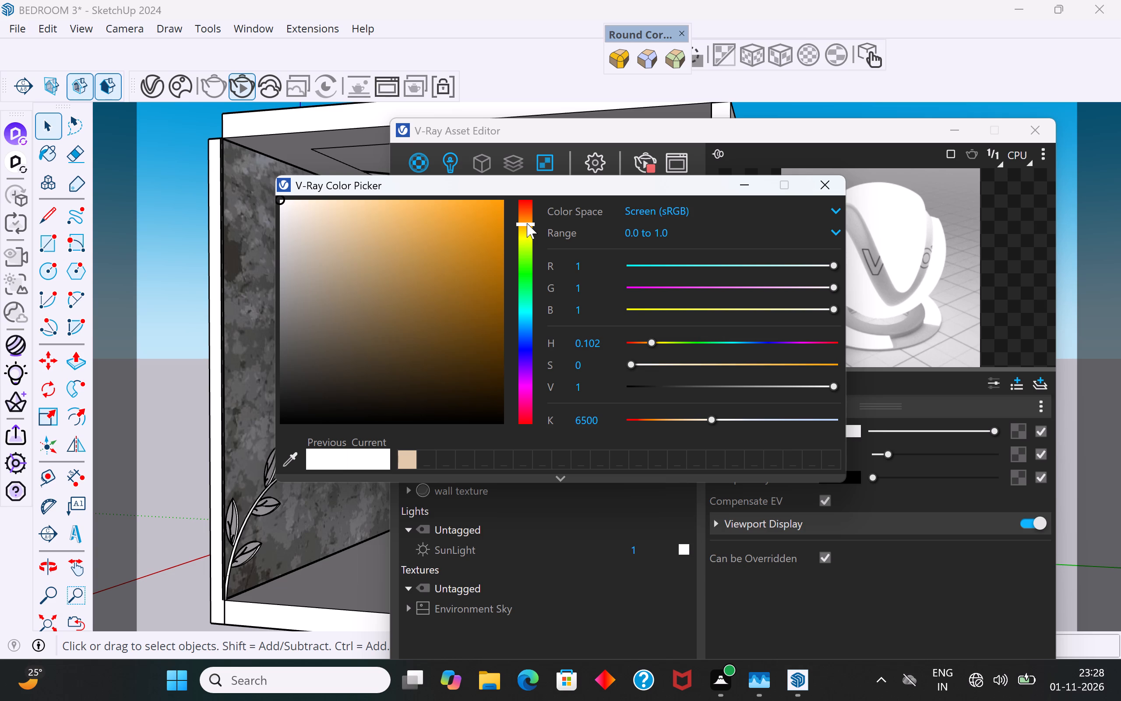
click(497, 217)
drag(522, 223, 529, 237)
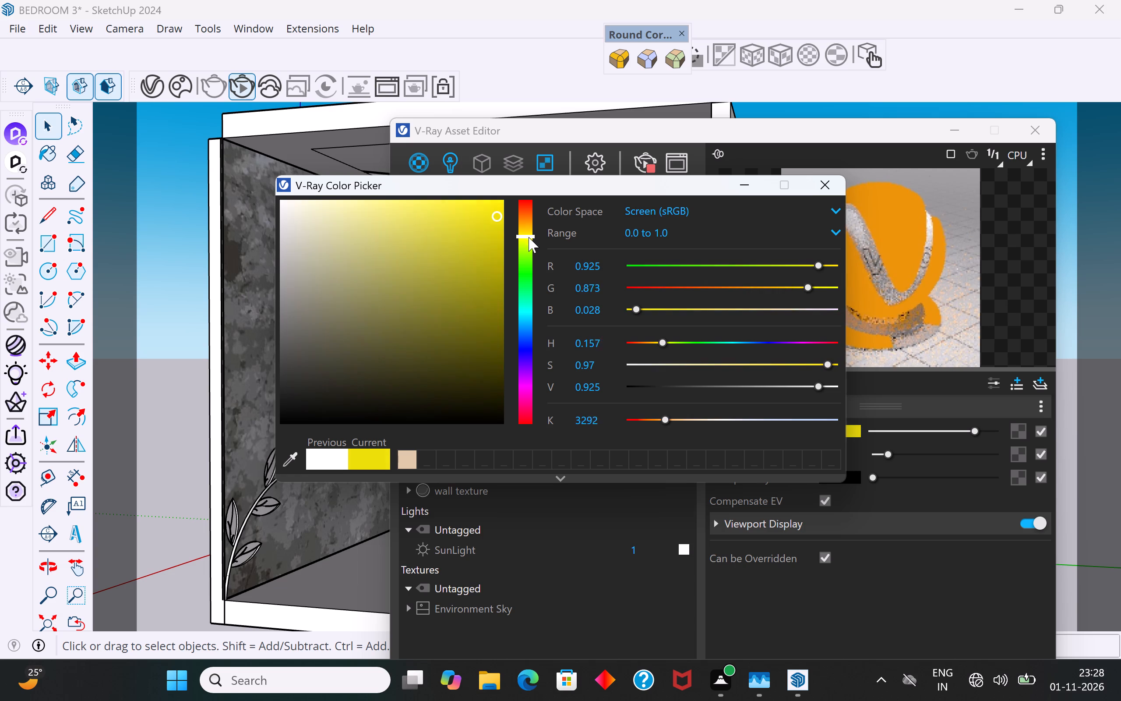
drag(529, 237, 530, 221)
drag(640, 181, 642, 153)
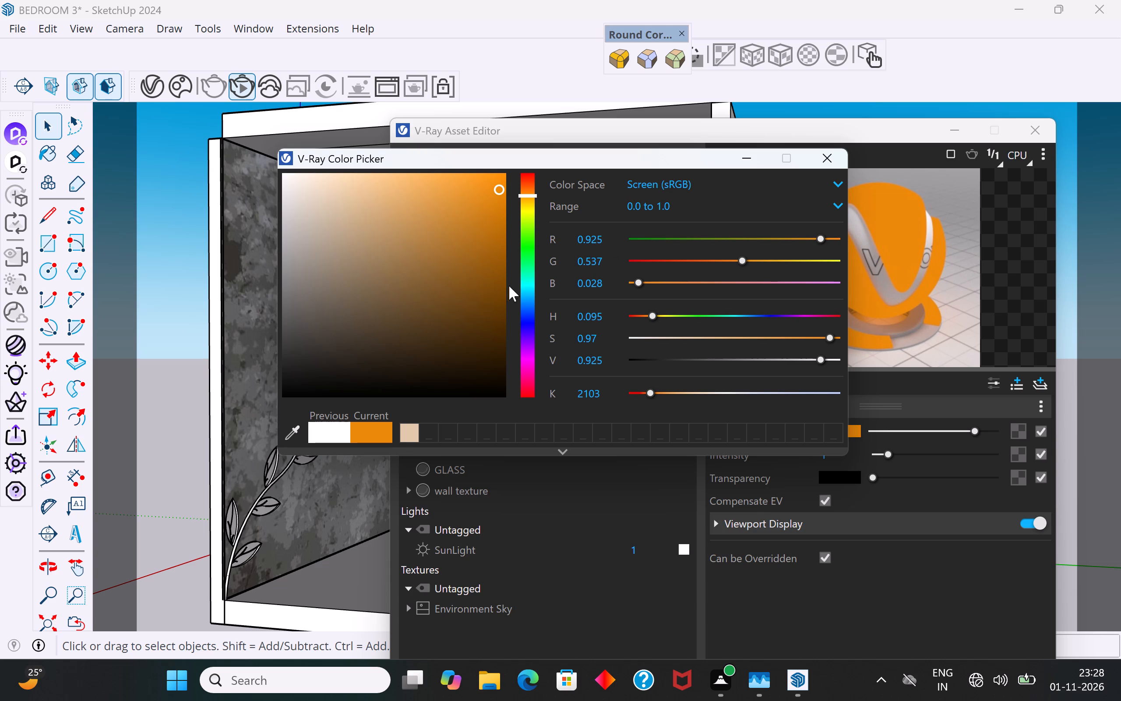
click(495, 209)
click(467, 191)
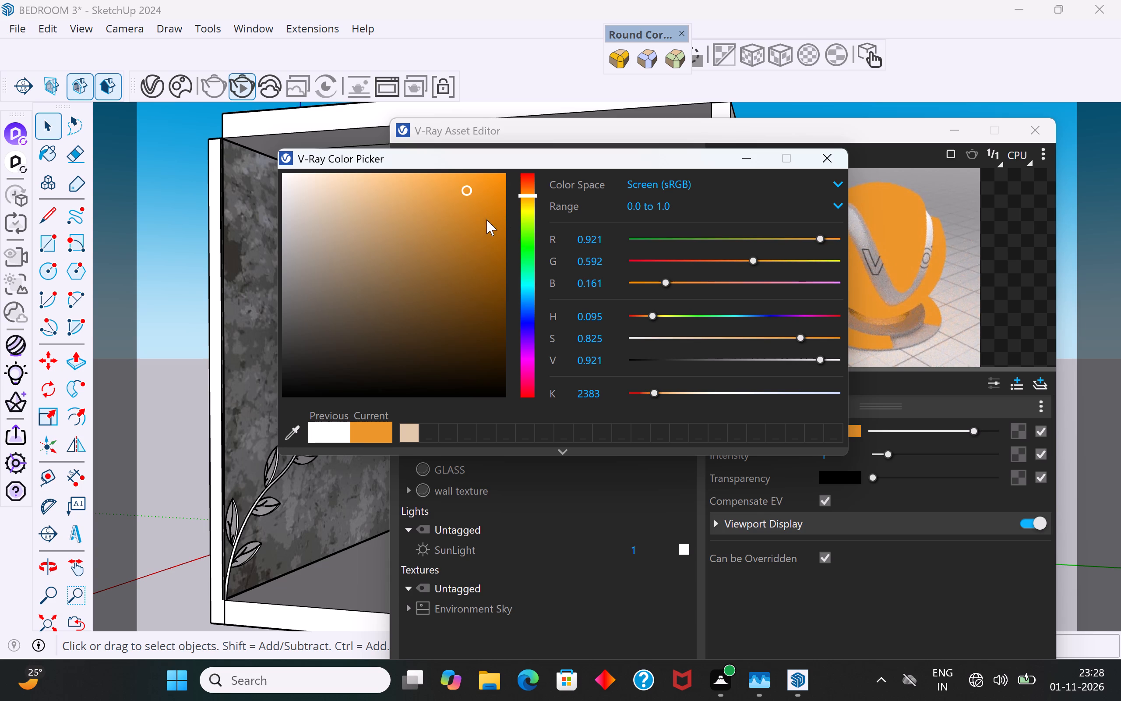
click(486, 220)
click(501, 184)
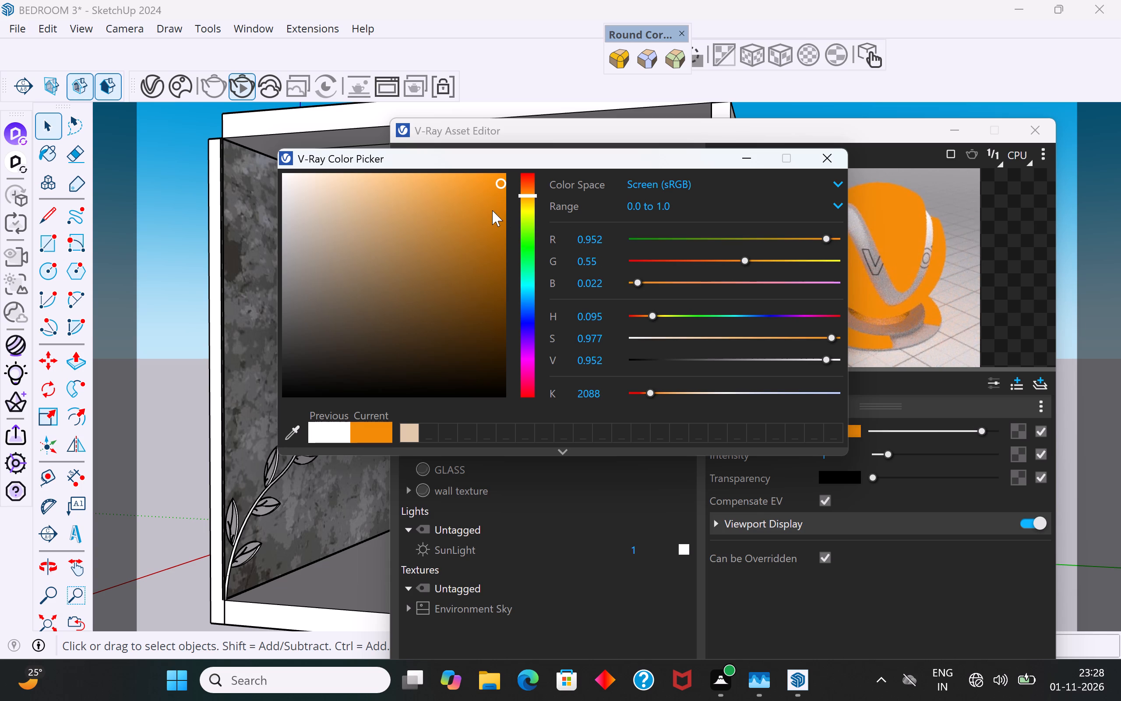
click(492, 210)
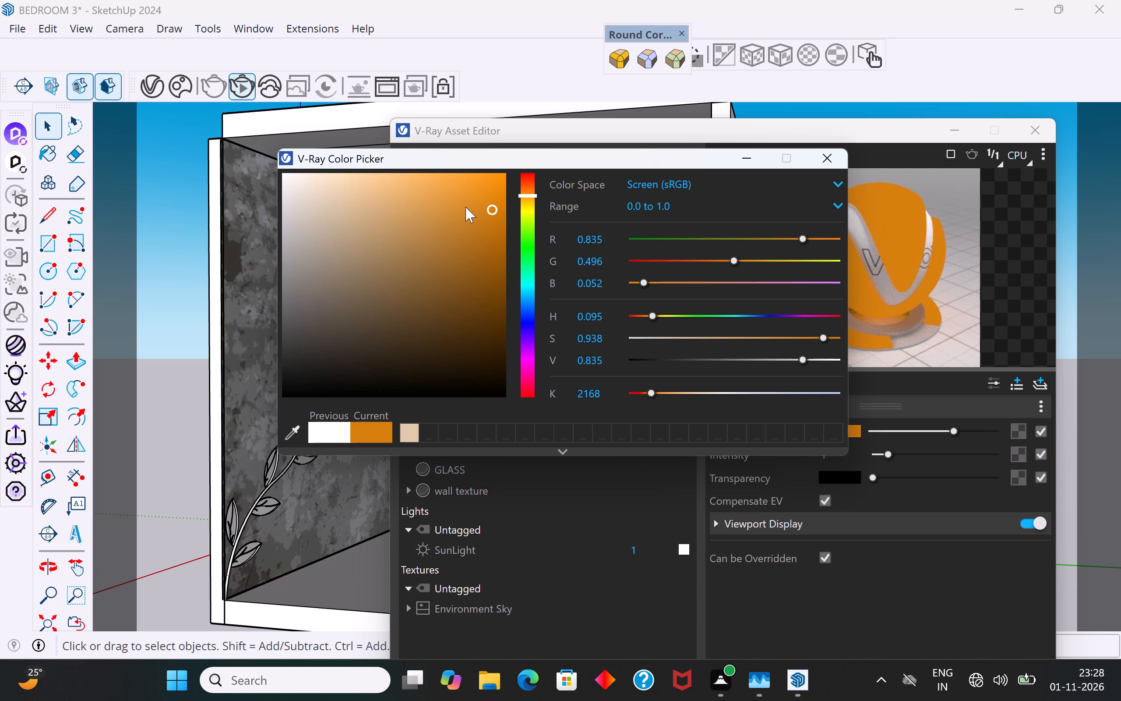
click(465, 205)
click(459, 187)
drag(568, 159, 572, 127)
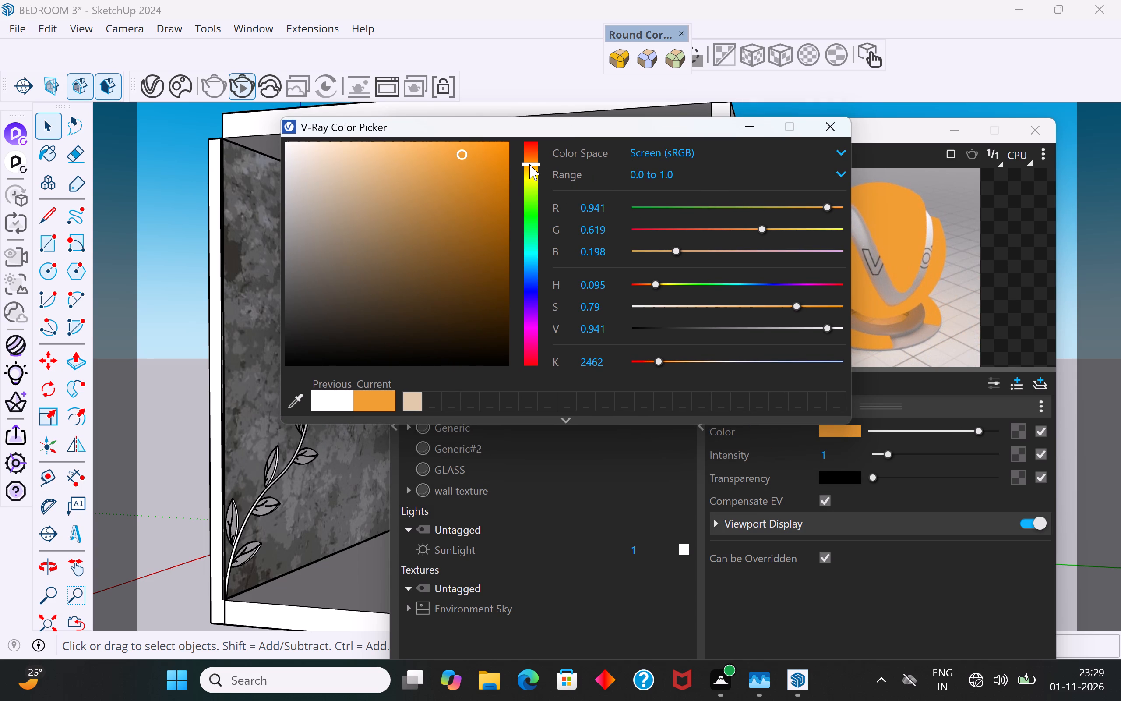
click(475, 154)
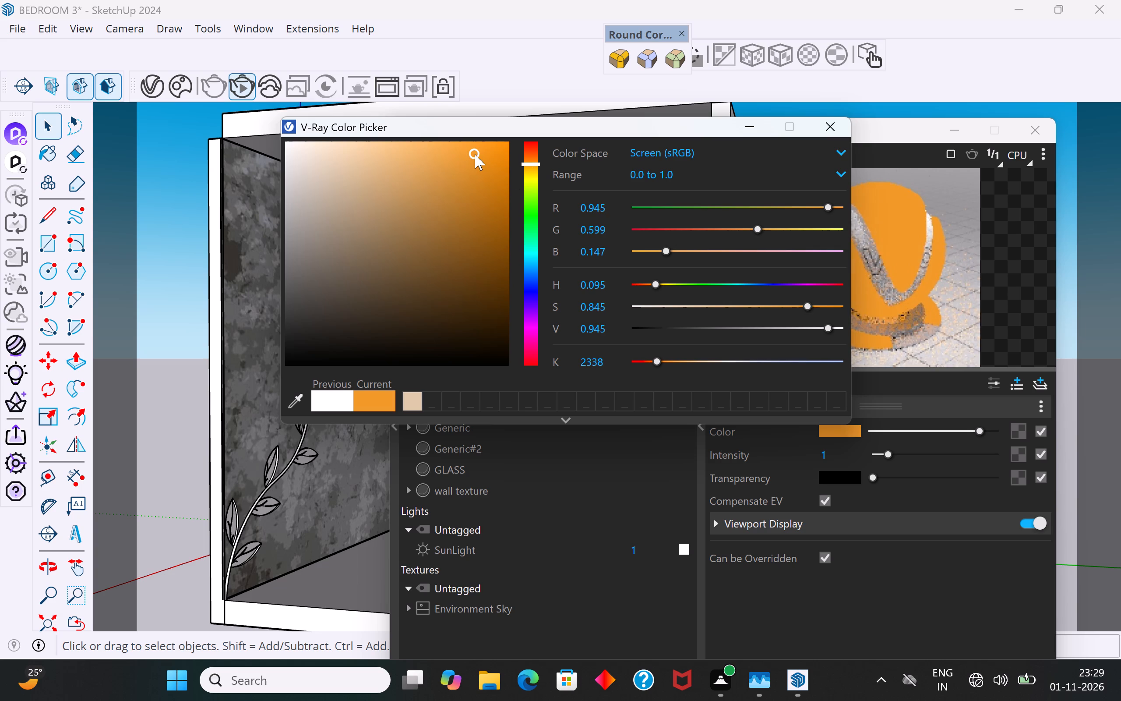
click(824, 129)
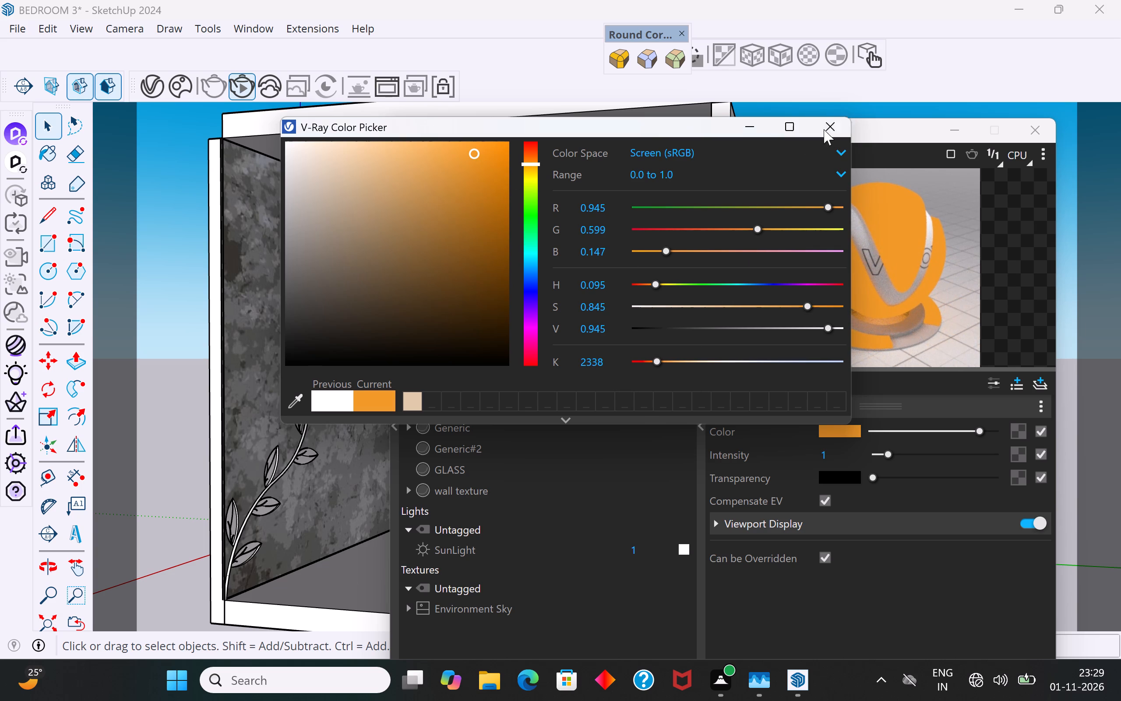
Deepen the Emissive material's orange to about R 0.905, G 0.551, B 0.088.
drag(838, 127, 855, 60)
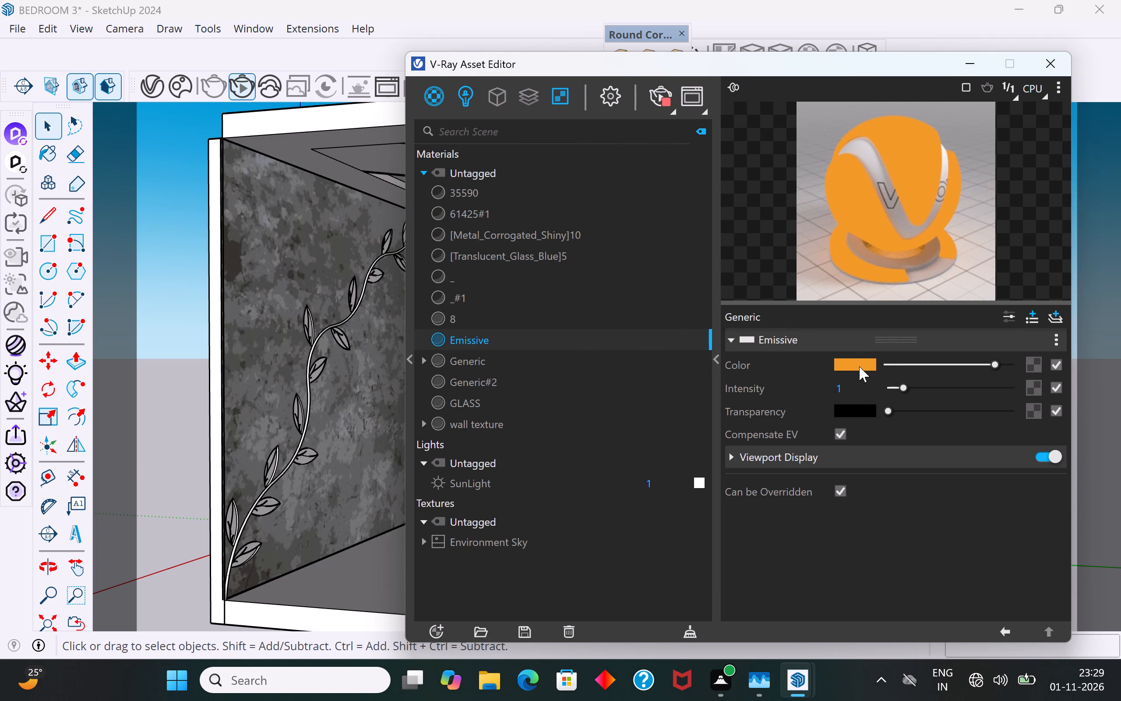
click(859, 366)
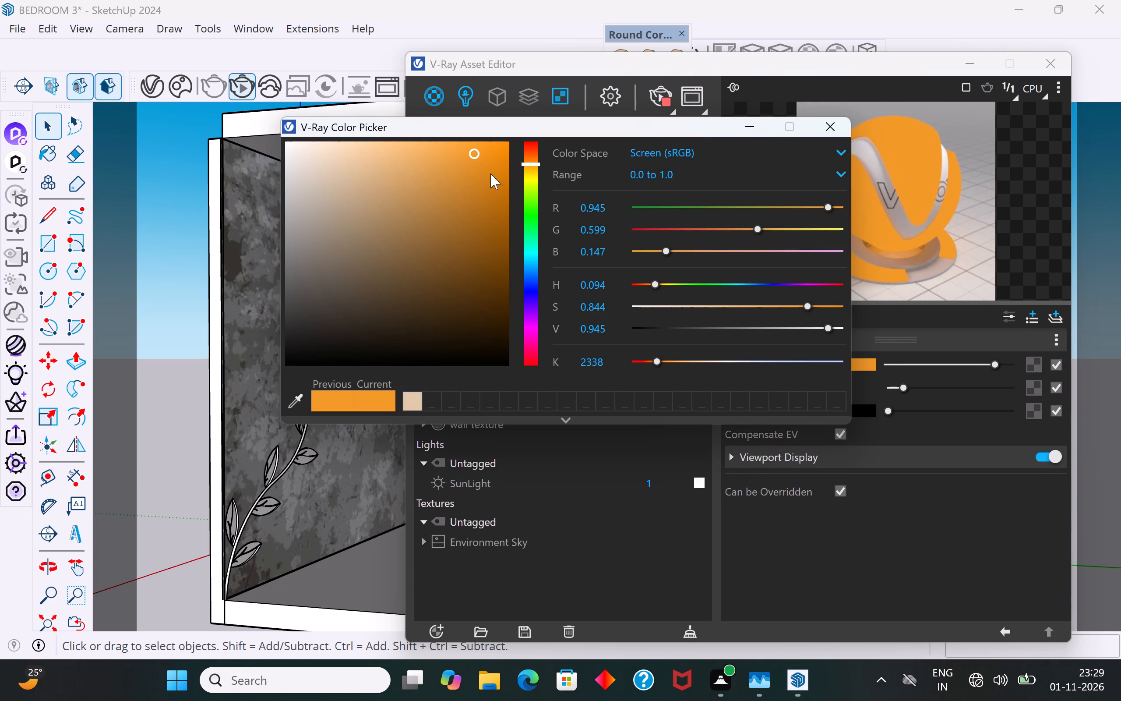
drag(473, 155, 492, 225)
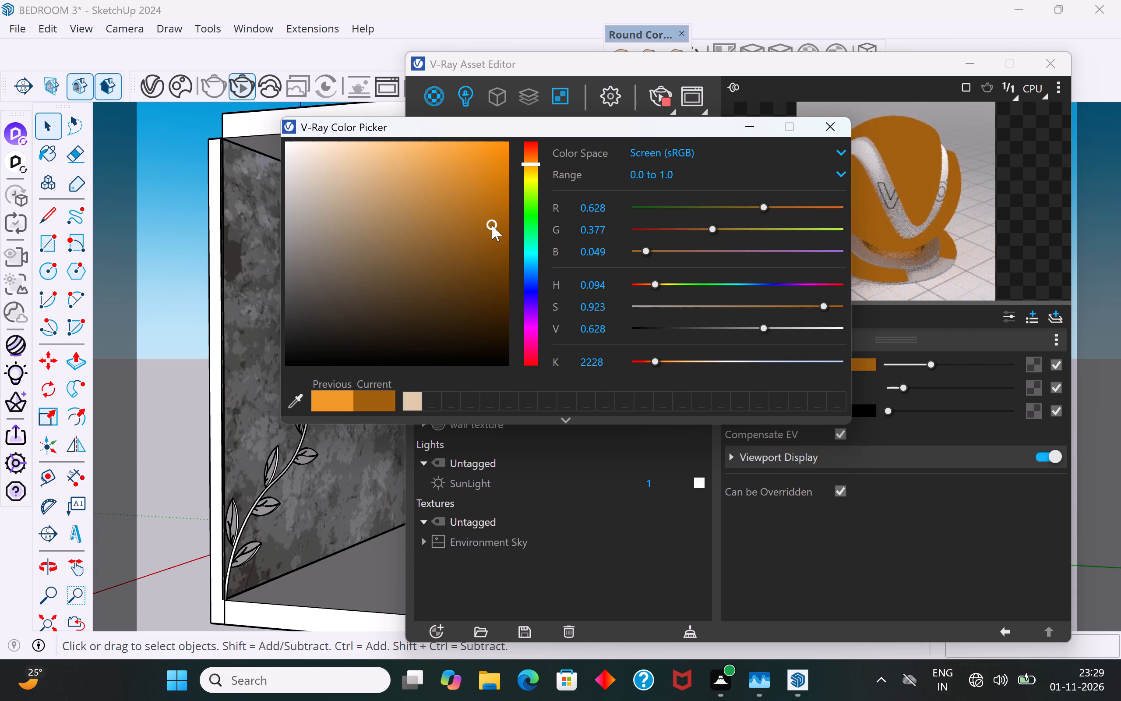
drag(492, 225, 487, 163)
click(821, 127)
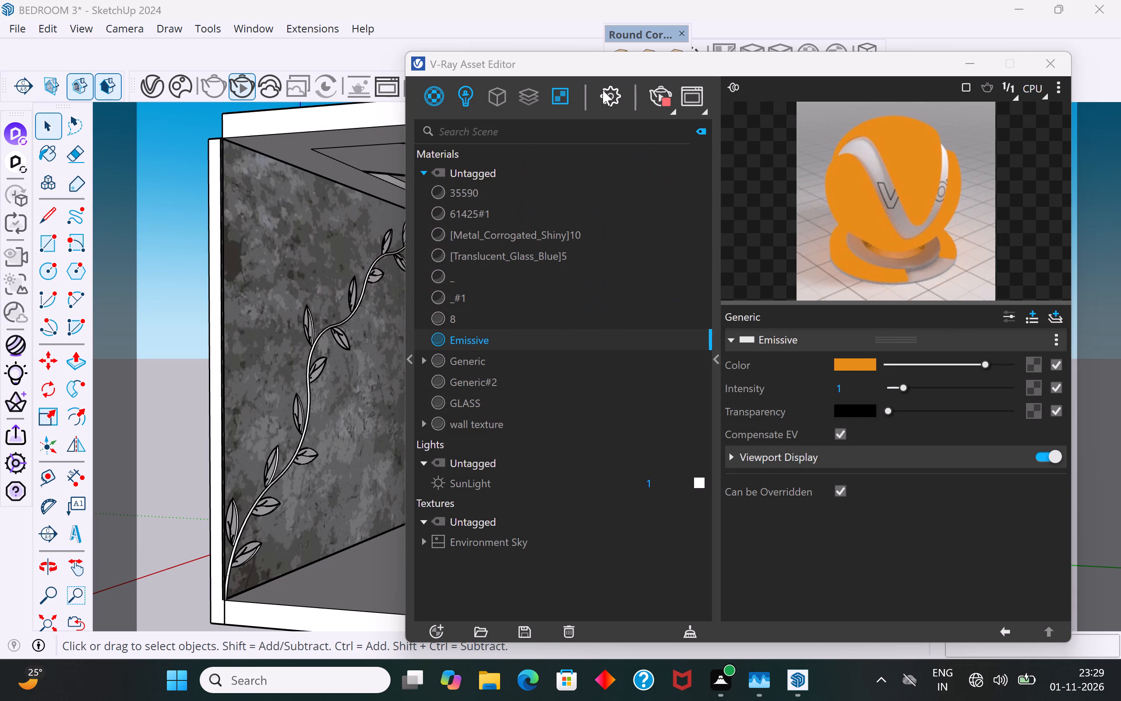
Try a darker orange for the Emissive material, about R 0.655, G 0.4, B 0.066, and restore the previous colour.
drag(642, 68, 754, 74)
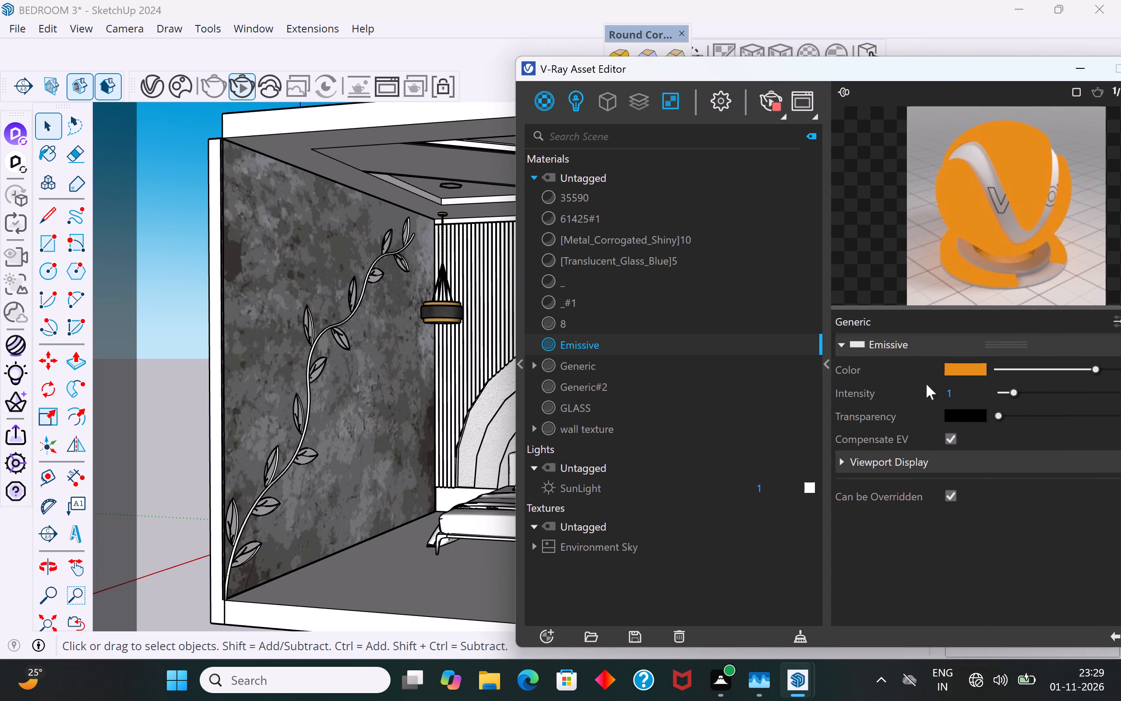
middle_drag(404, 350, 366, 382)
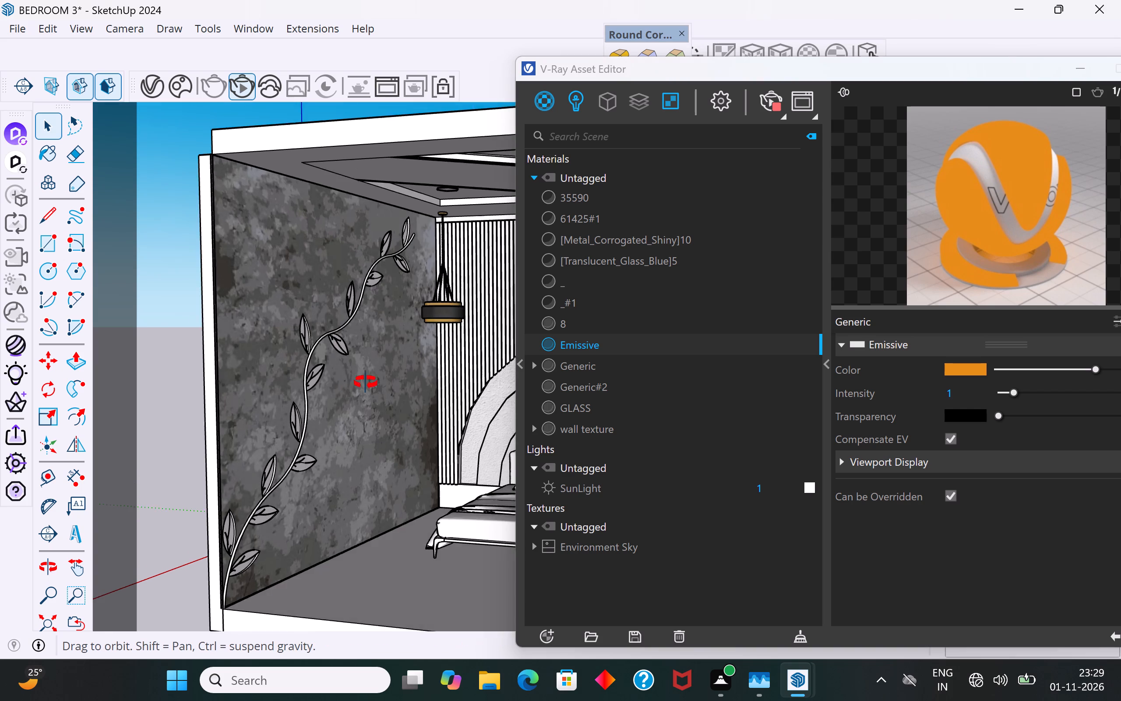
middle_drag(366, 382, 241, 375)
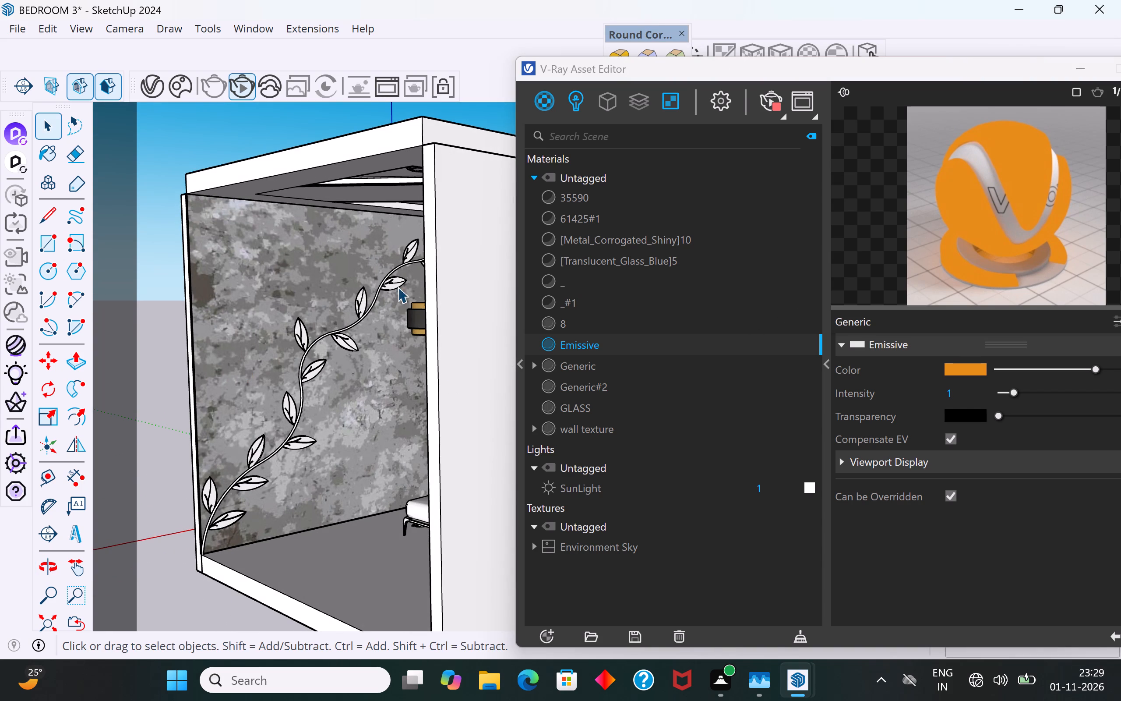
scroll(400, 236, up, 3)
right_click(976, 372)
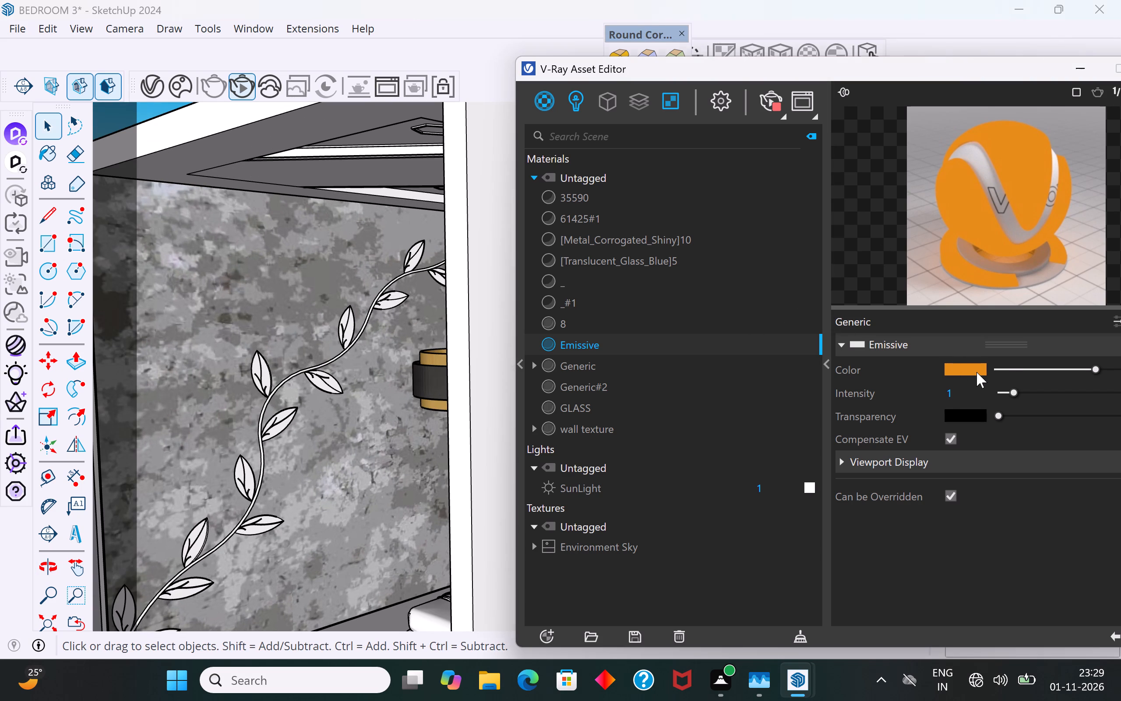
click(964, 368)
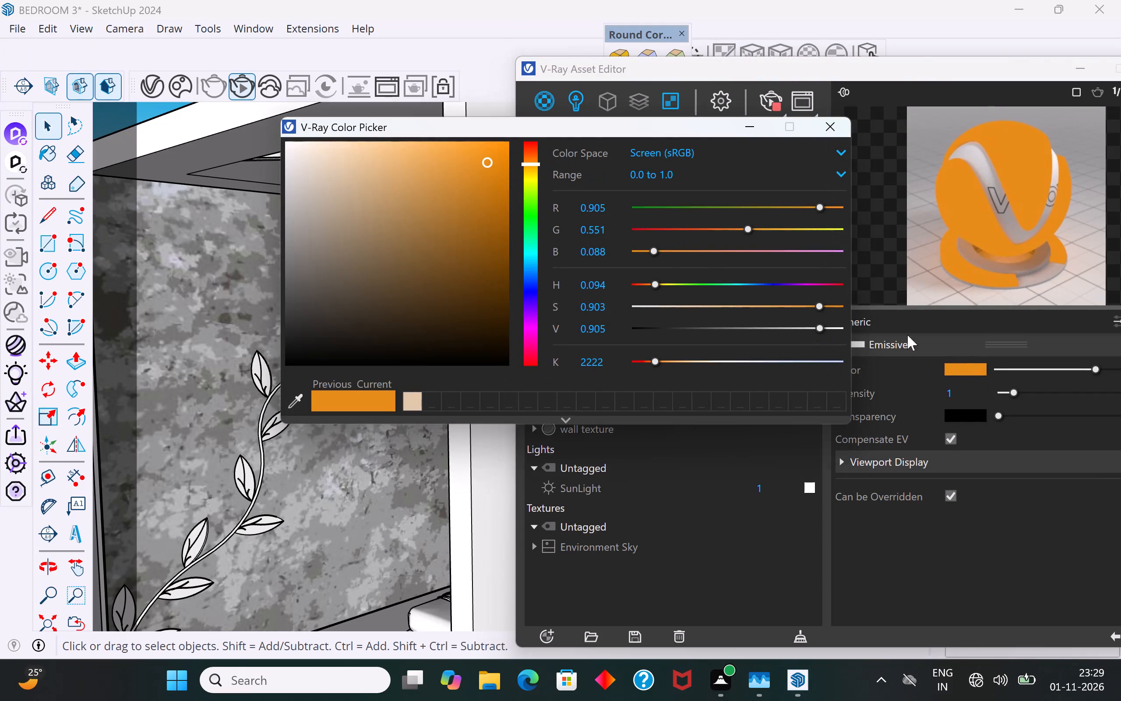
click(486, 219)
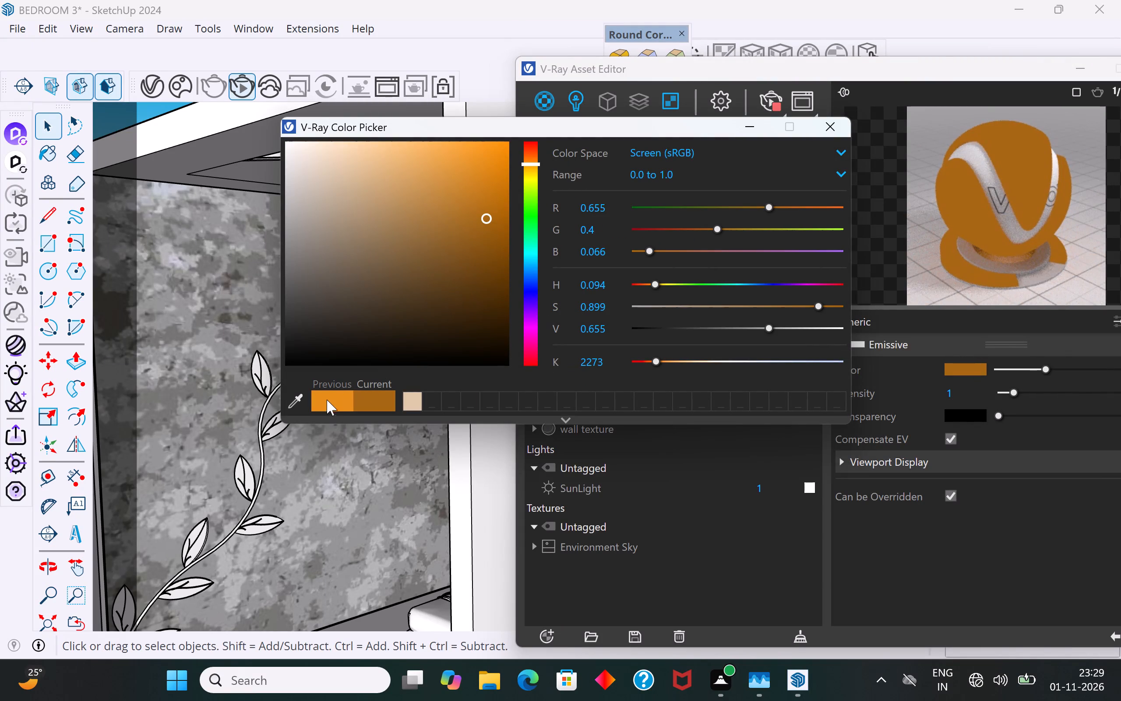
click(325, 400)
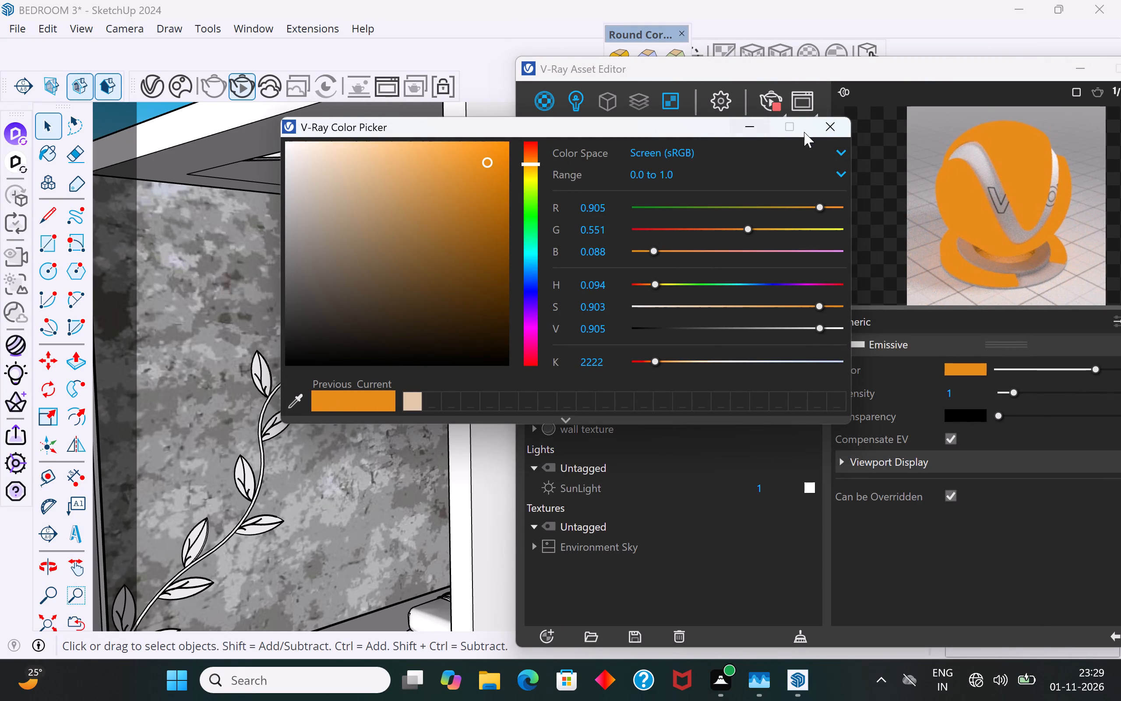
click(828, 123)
Inspect the leafy vine on the textured wall up close and close the V-Ray Asset Editor.
scroll(382, 264, up, 10)
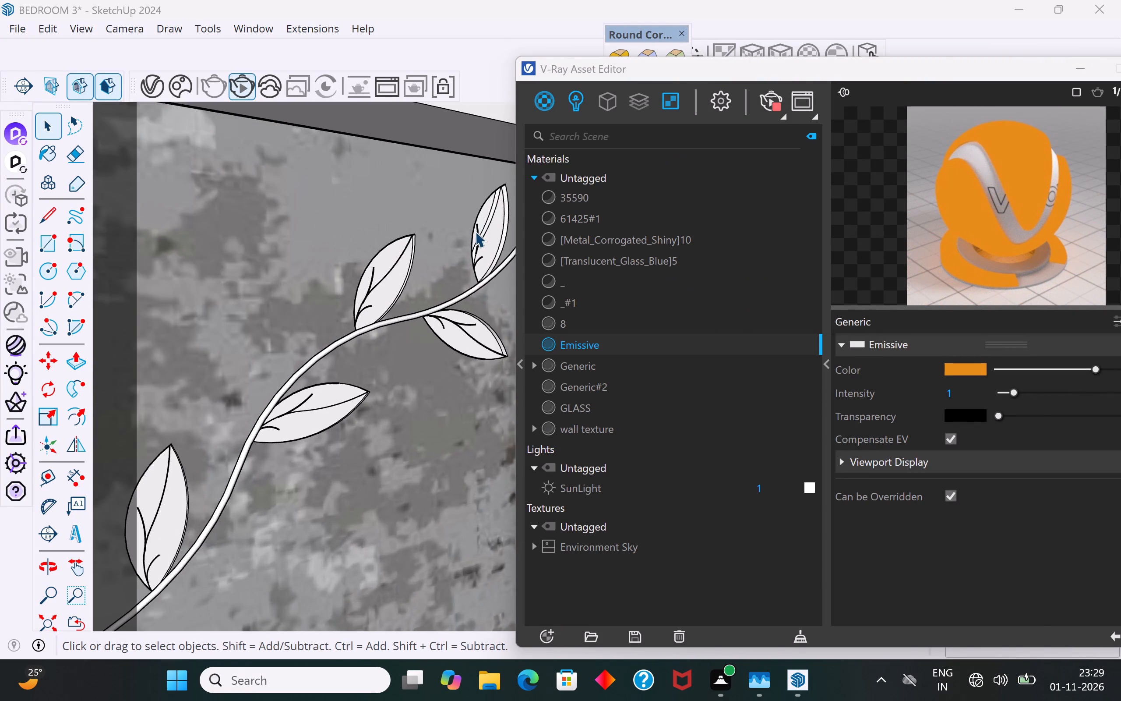
scroll(467, 253, up, 1)
middle_drag(312, 377, 229, 406)
scroll(312, 352, down, 5)
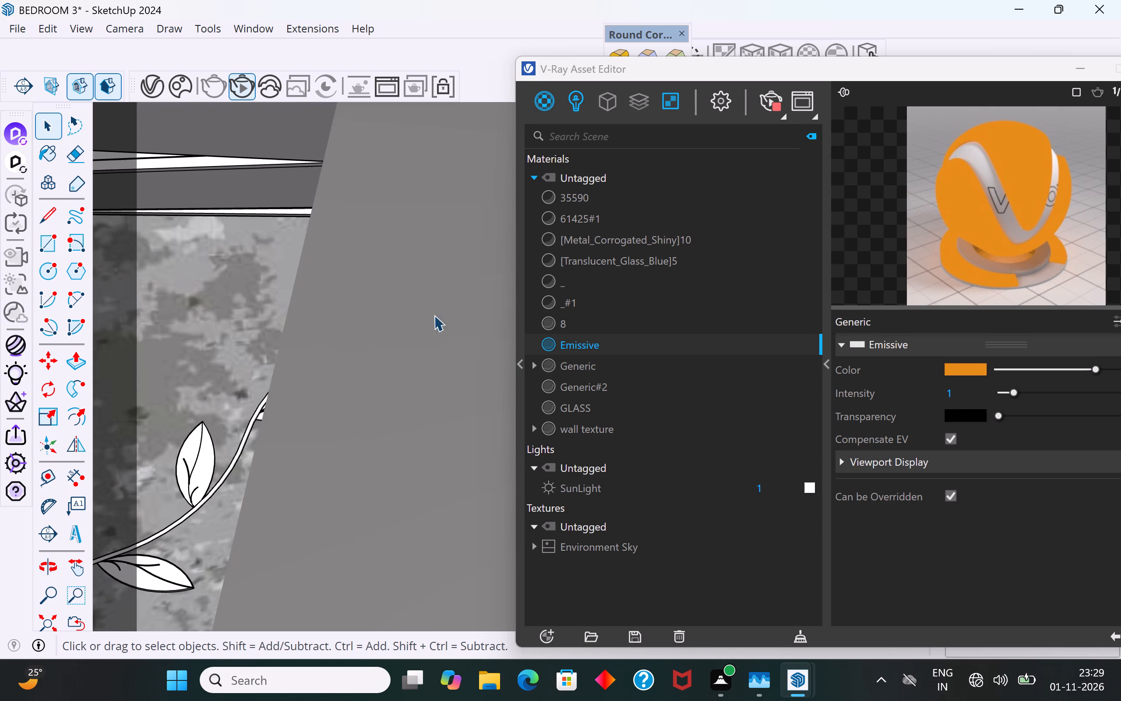
right_click(691, 338)
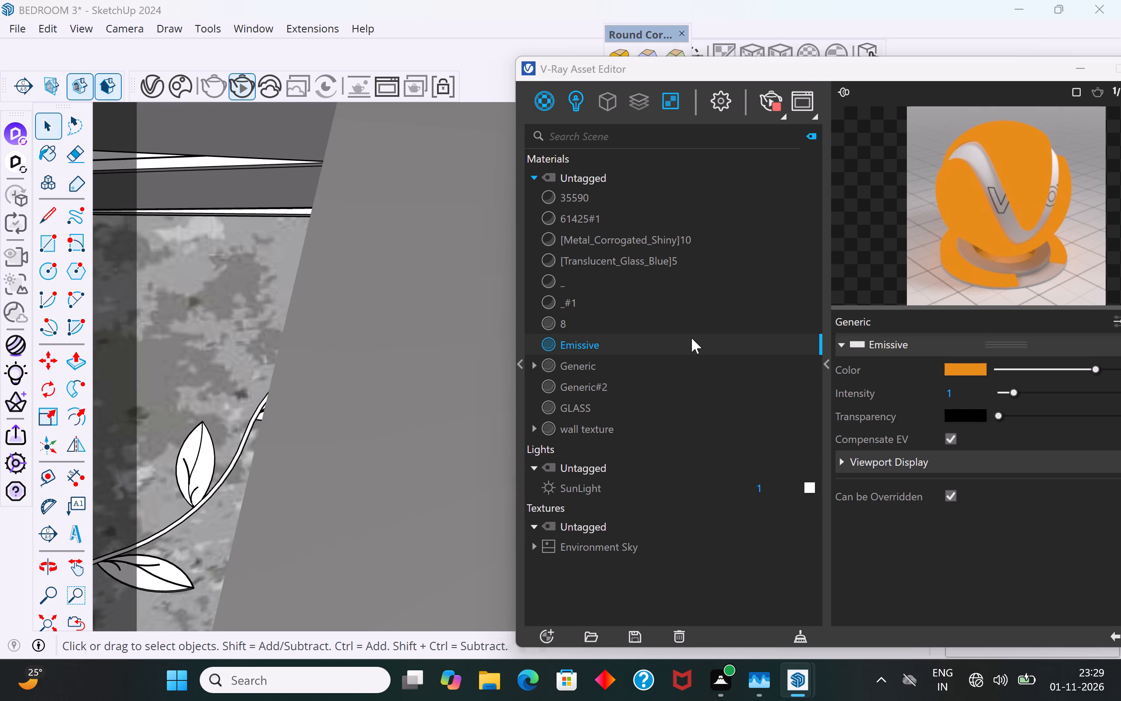
click(744, 378)
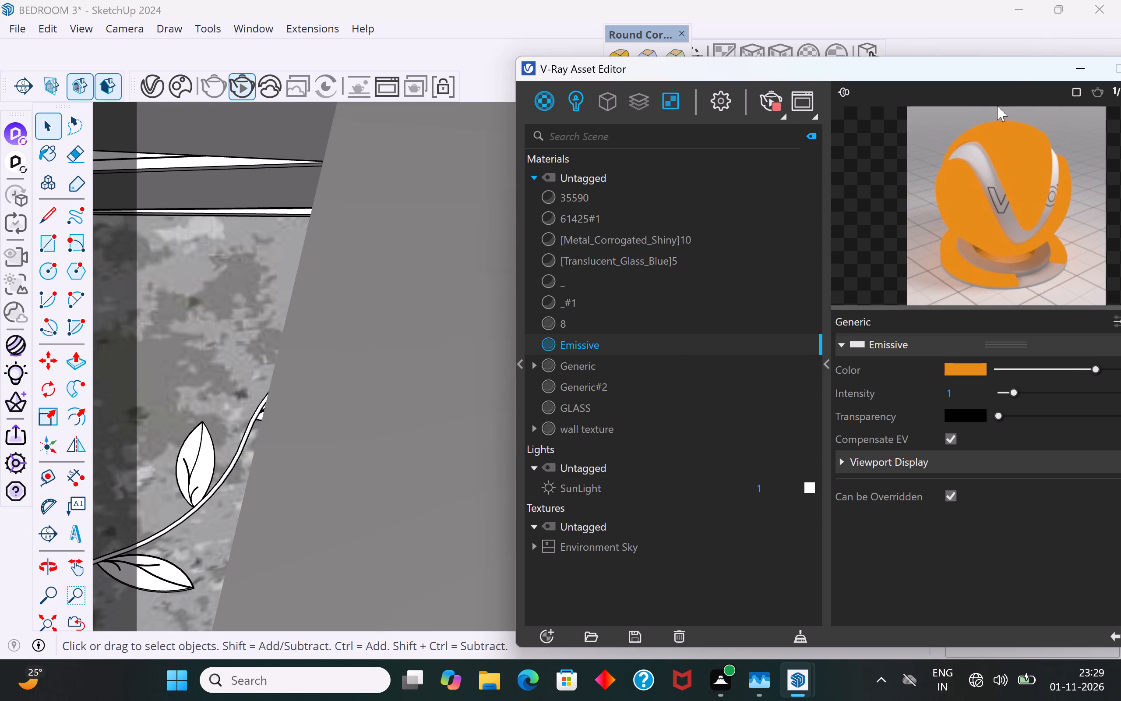
drag(1023, 75, 881, 92)
click(1019, 85)
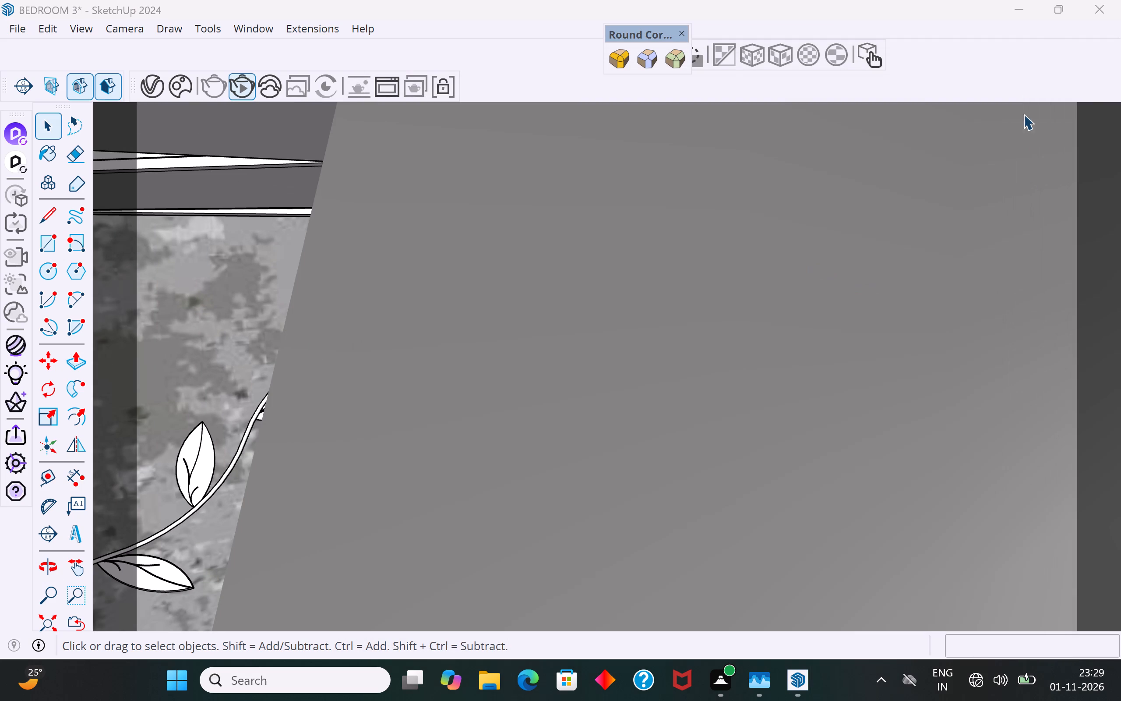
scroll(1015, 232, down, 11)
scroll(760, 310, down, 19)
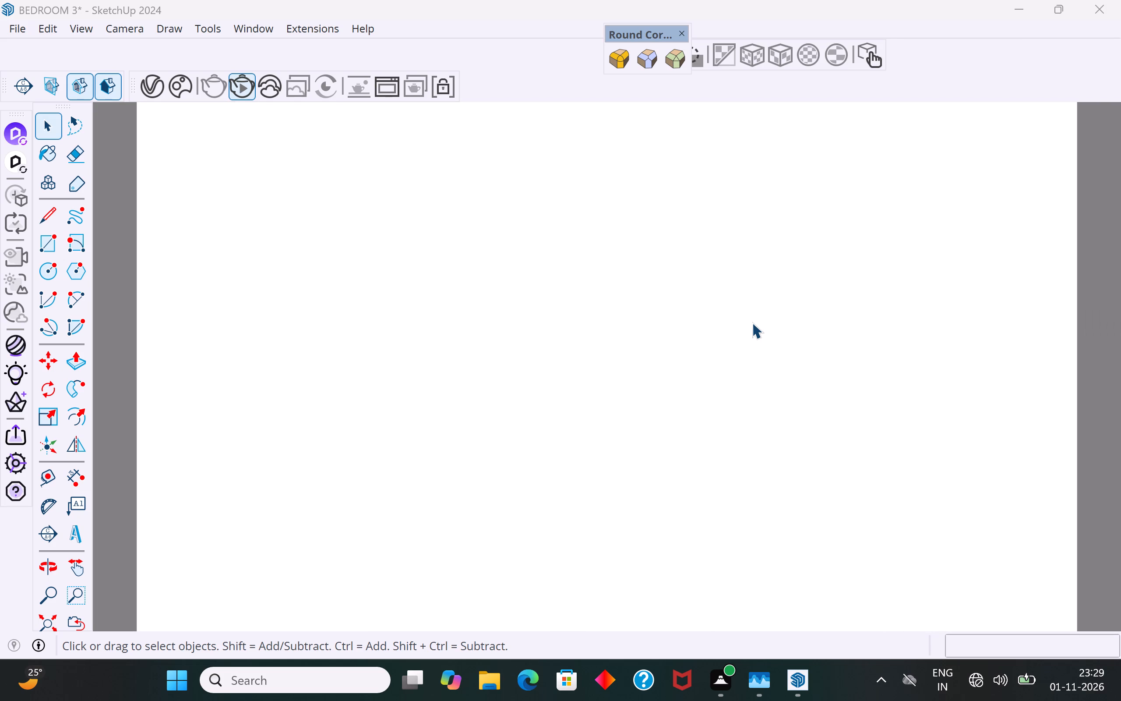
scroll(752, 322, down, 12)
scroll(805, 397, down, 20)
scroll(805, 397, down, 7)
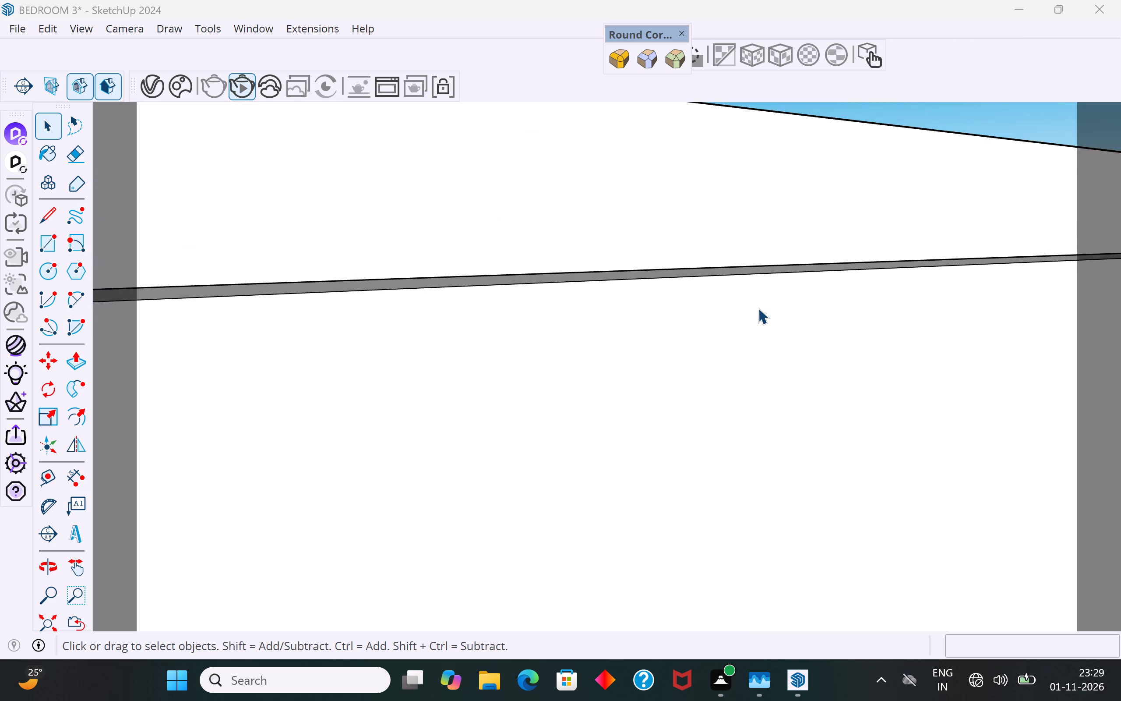
Hide the plain white wall group that blocks the view into the bedroom.
scroll(758, 308, down, 20)
scroll(758, 308, down, 1)
scroll(508, 381, up, 7)
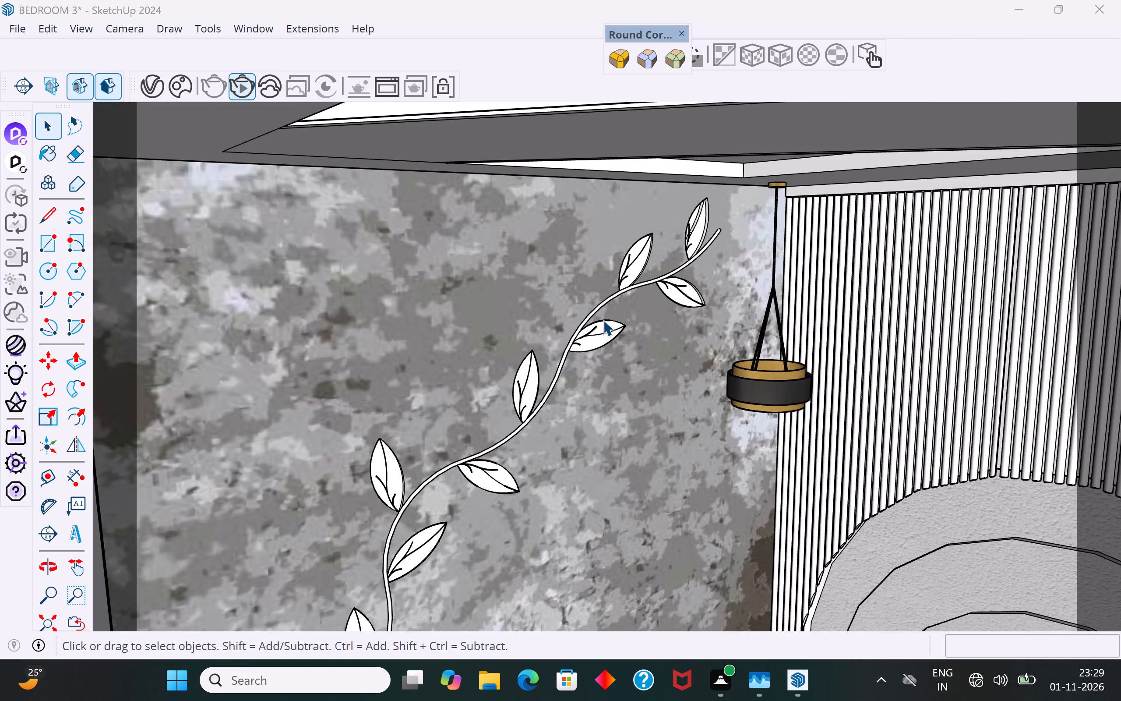
scroll(603, 320, down, 4)
click(769, 335)
right_click(769, 335)
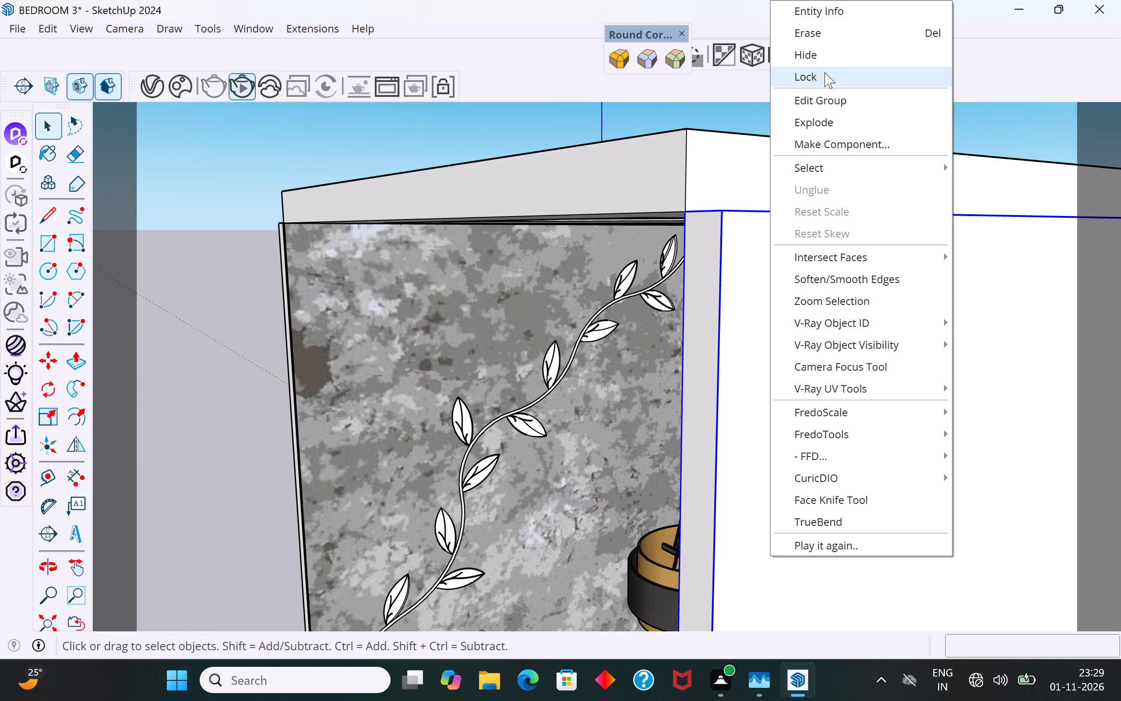
click(829, 55)
Open the leafy vine group for editing and select the thin outer side face of the topmost leaf.
middle_drag(738, 262, 607, 230)
scroll(682, 205, down, 3)
scroll(697, 241, down, 3)
scroll(798, 358, up, 1)
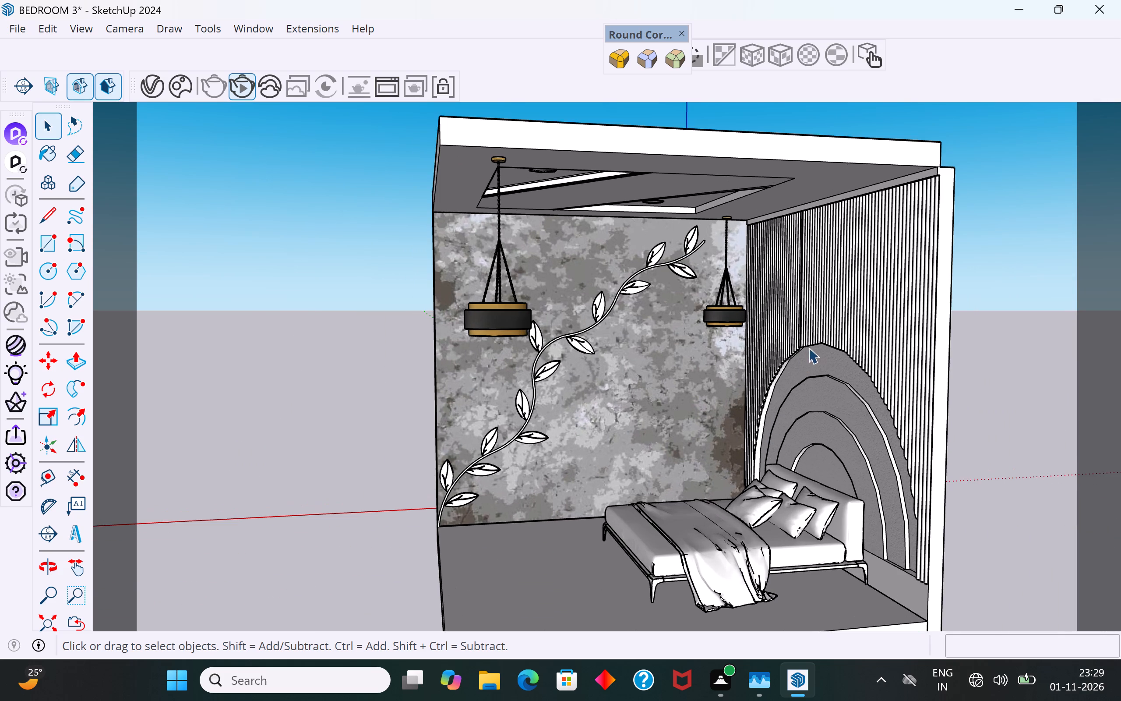
scroll(702, 248, up, 20)
scroll(702, 248, up, 2)
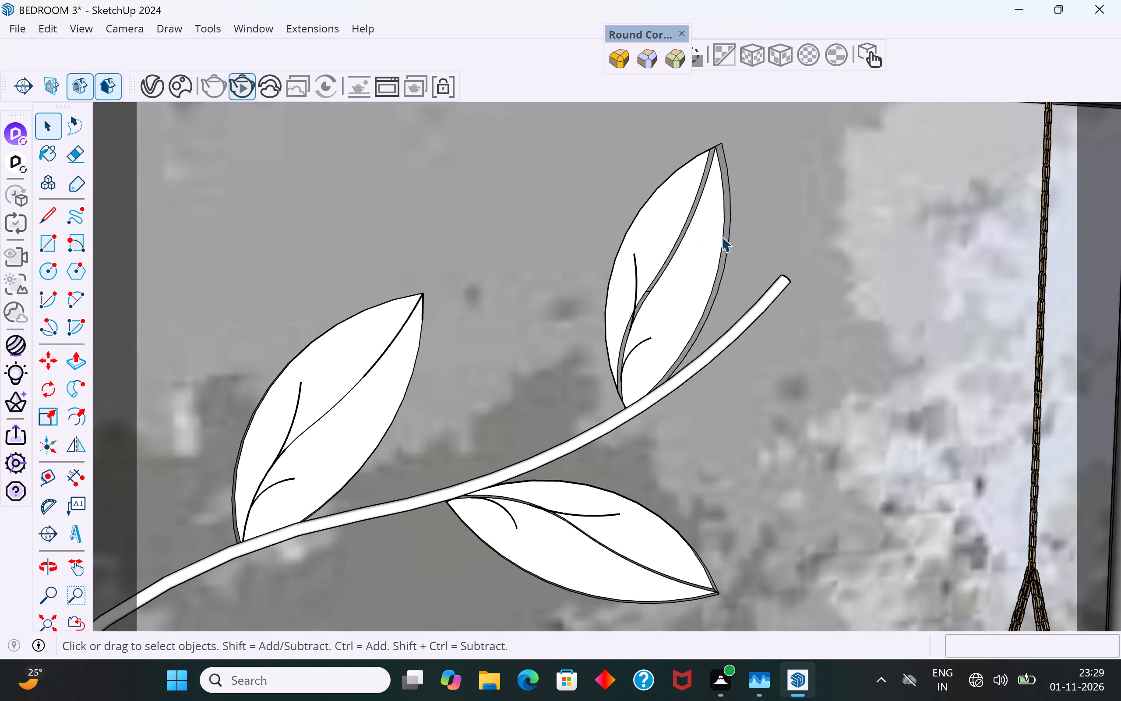
middle_drag(722, 237, 829, 247)
scroll(733, 250, up, 4)
click(775, 238)
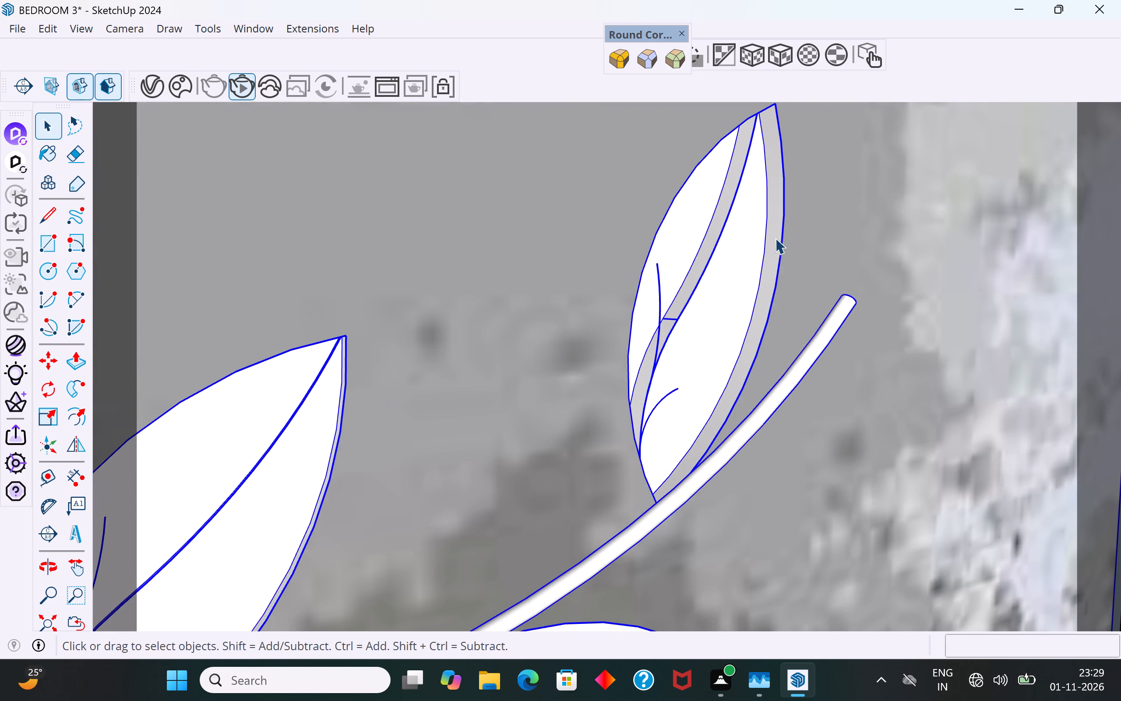
click(780, 173)
double_click(776, 159)
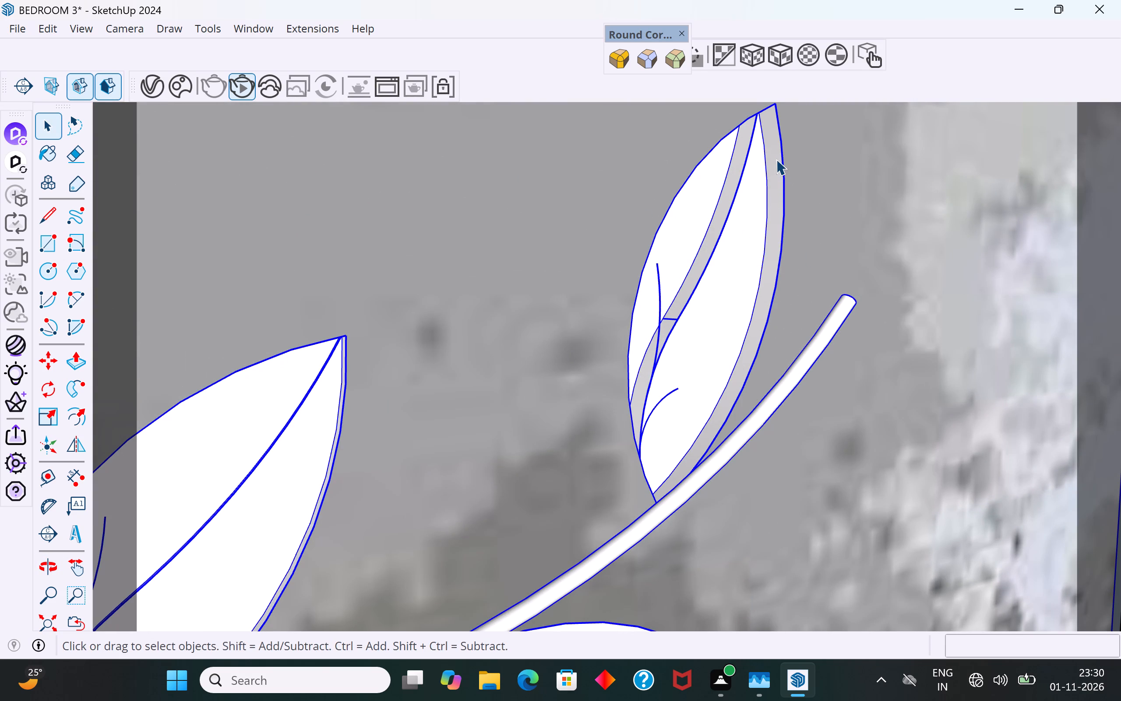
click(773, 149)
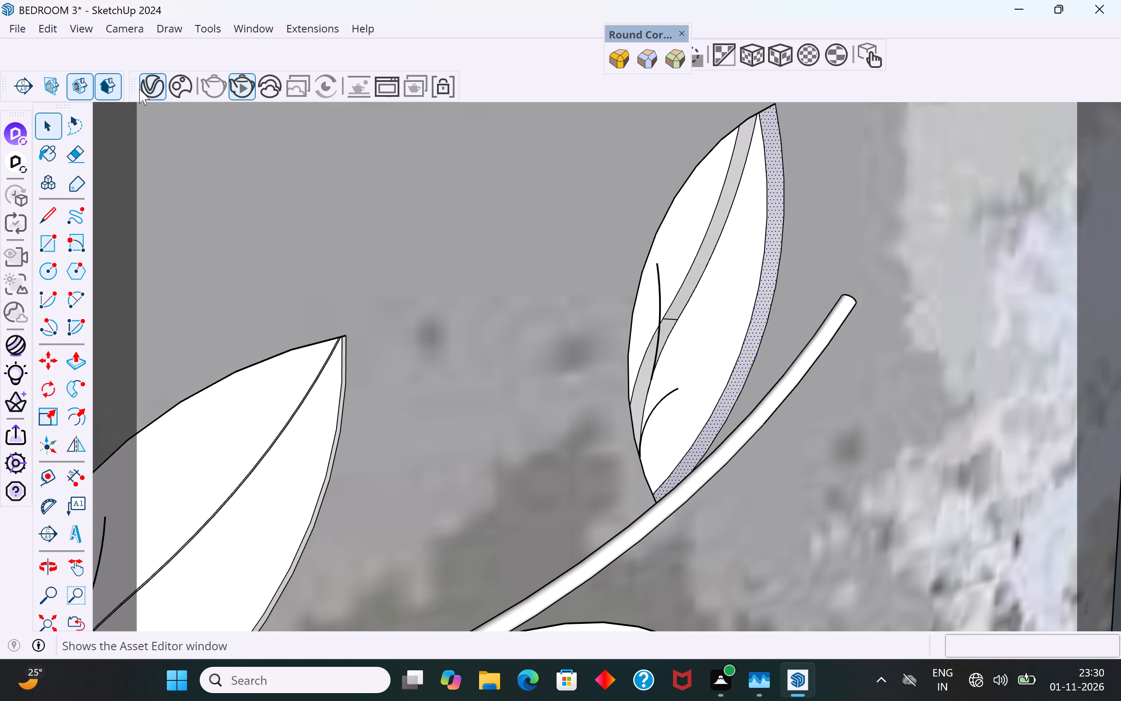
Shift the Emissive material's colour to a yellower orange, about R 0.905, G 0.647, B 0.088.
click(163, 87)
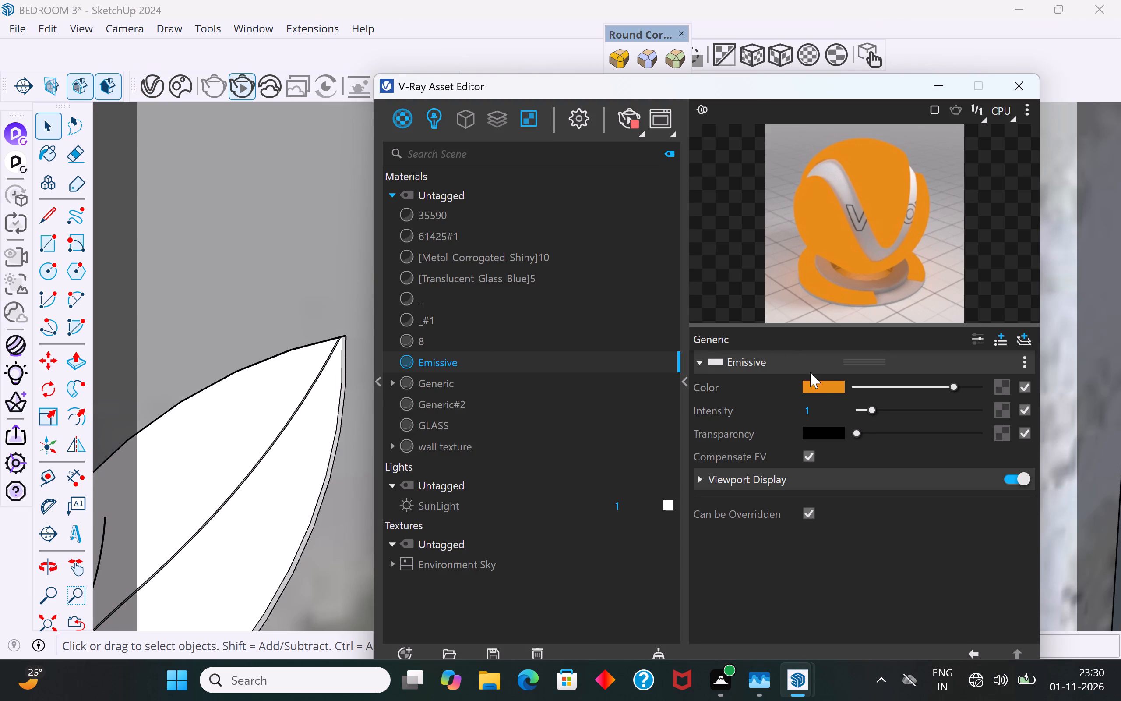
click(821, 385)
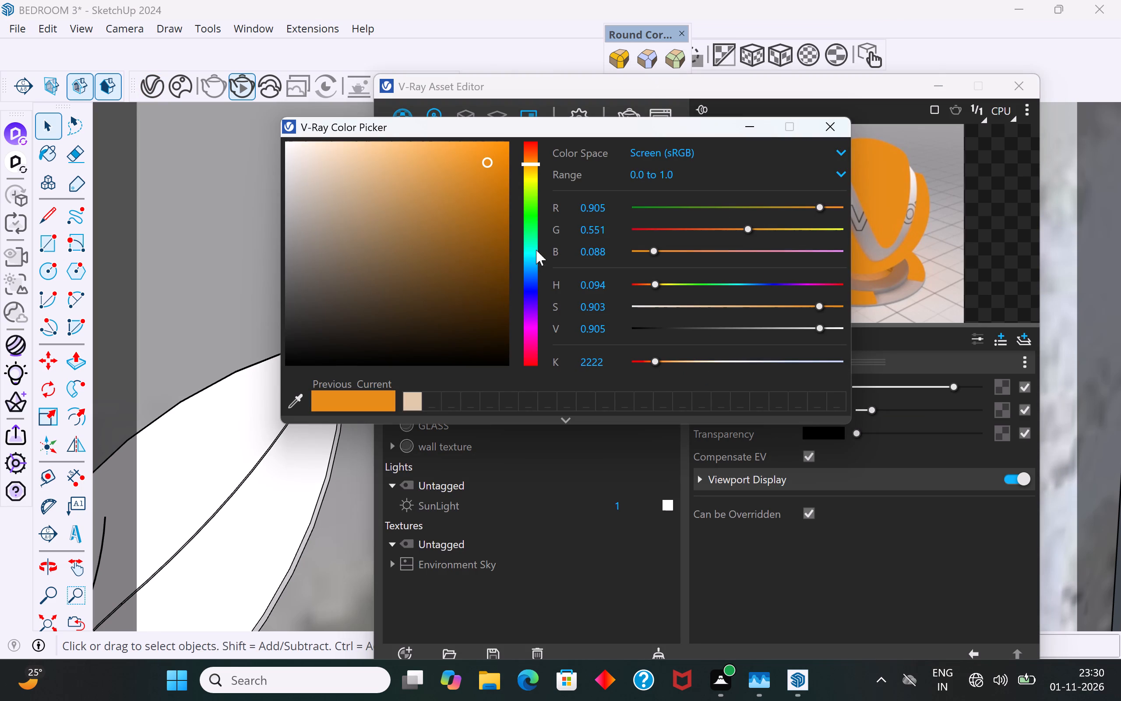
click(530, 173)
click(532, 170)
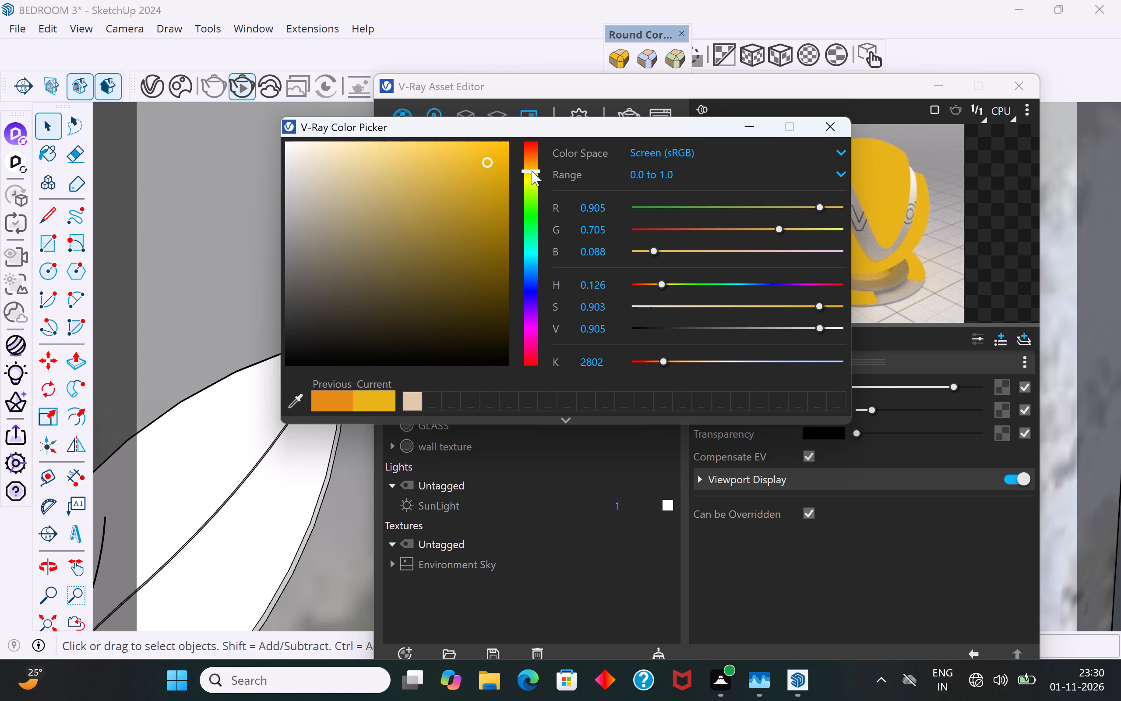
scroll(532, 170, up, 5)
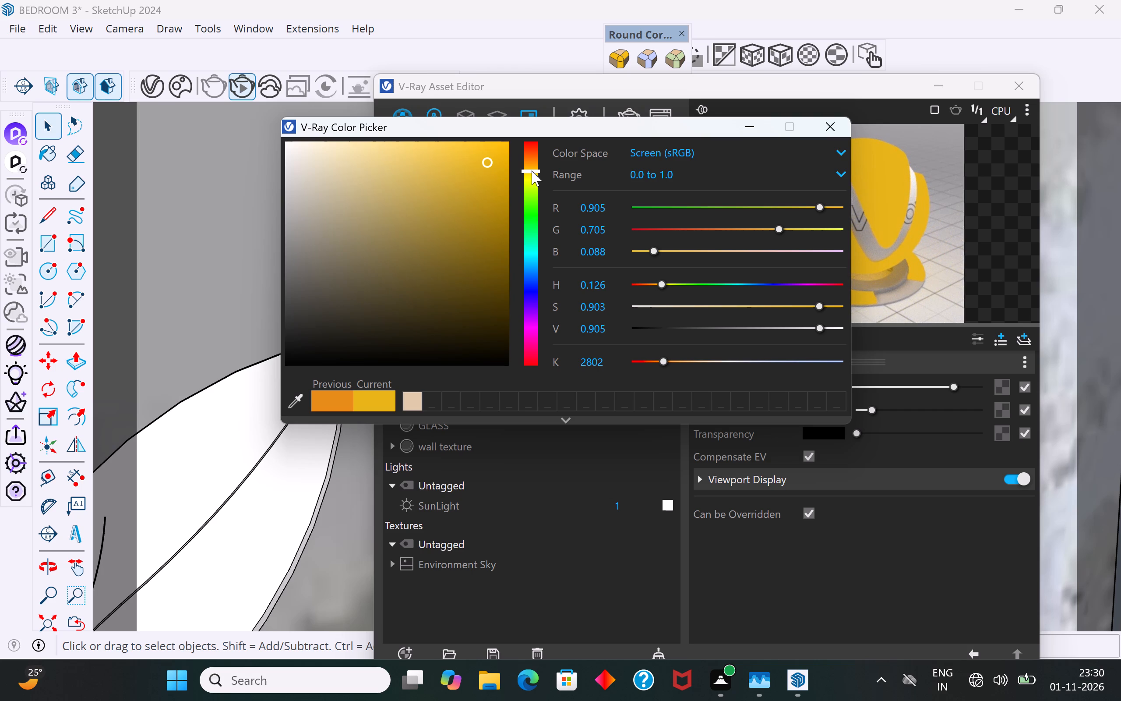
click(527, 167)
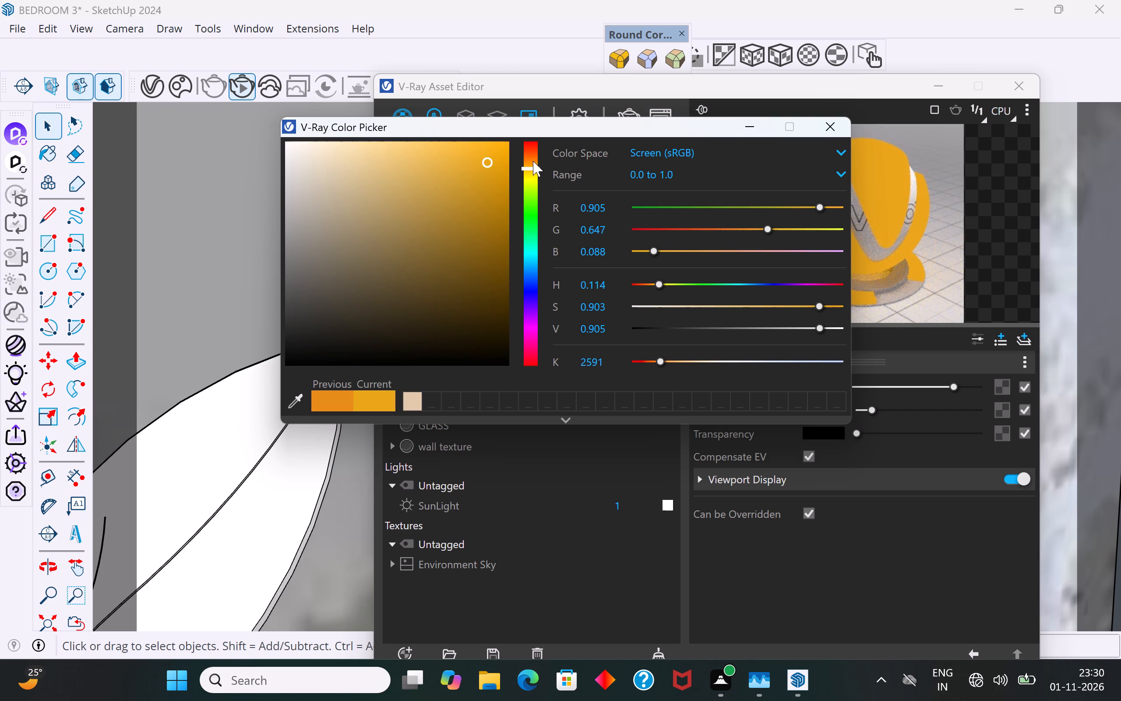
click(531, 159)
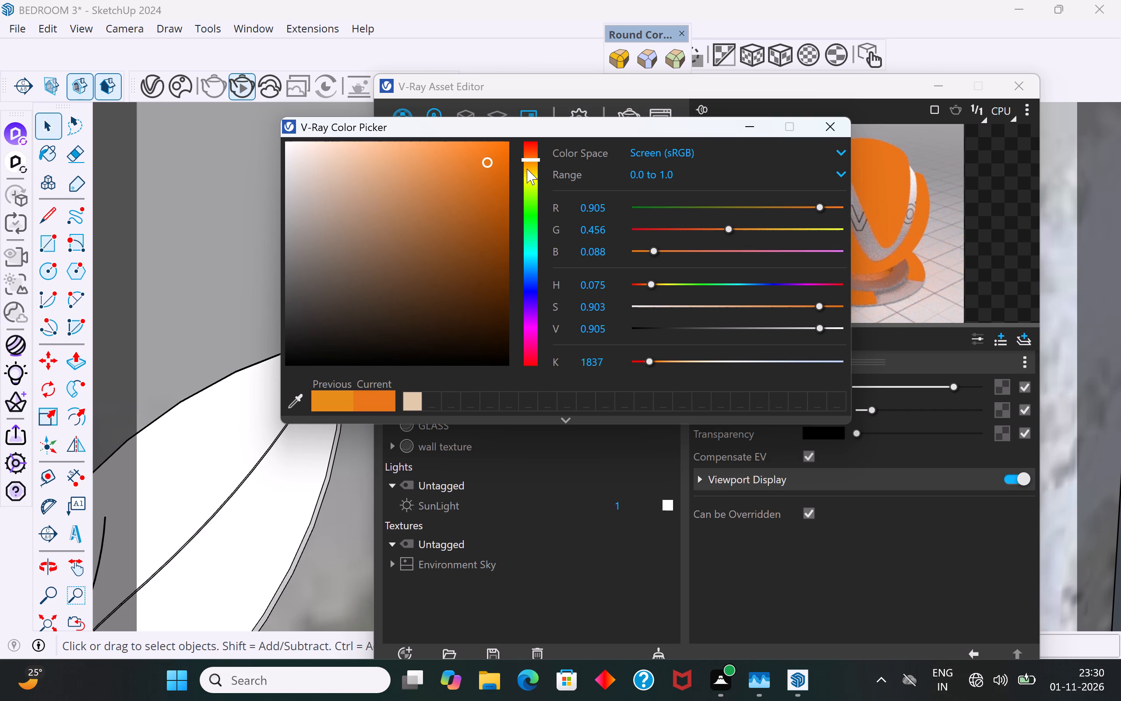
click(527, 174)
click(530, 167)
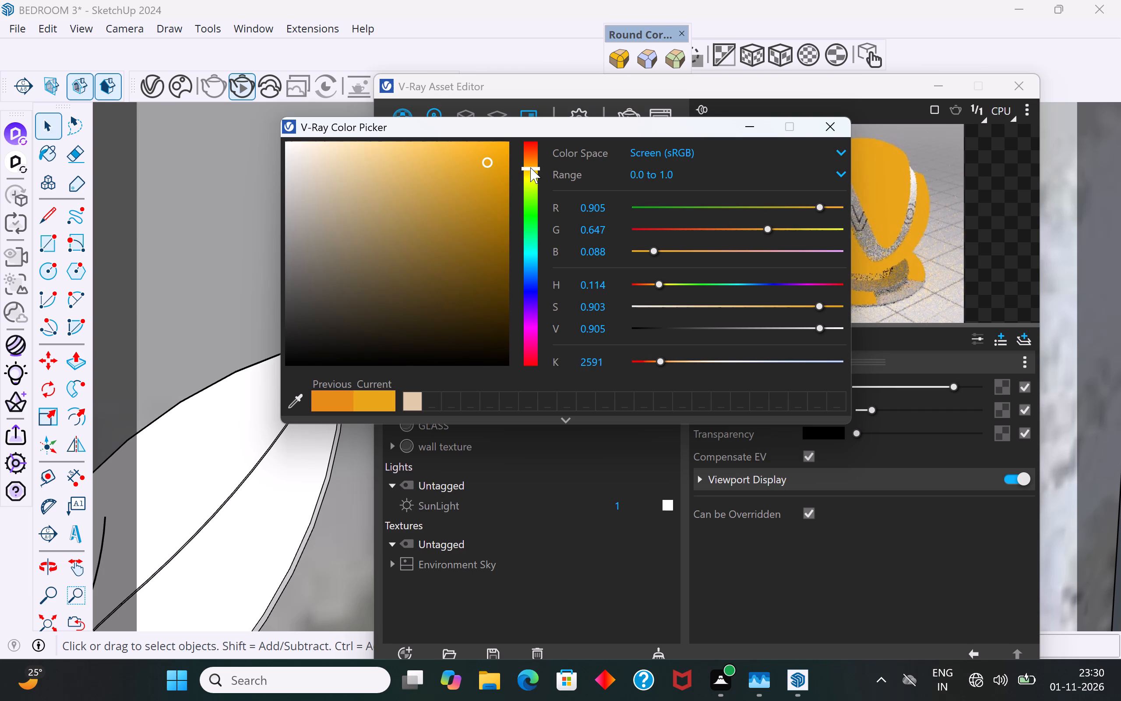
click(531, 162)
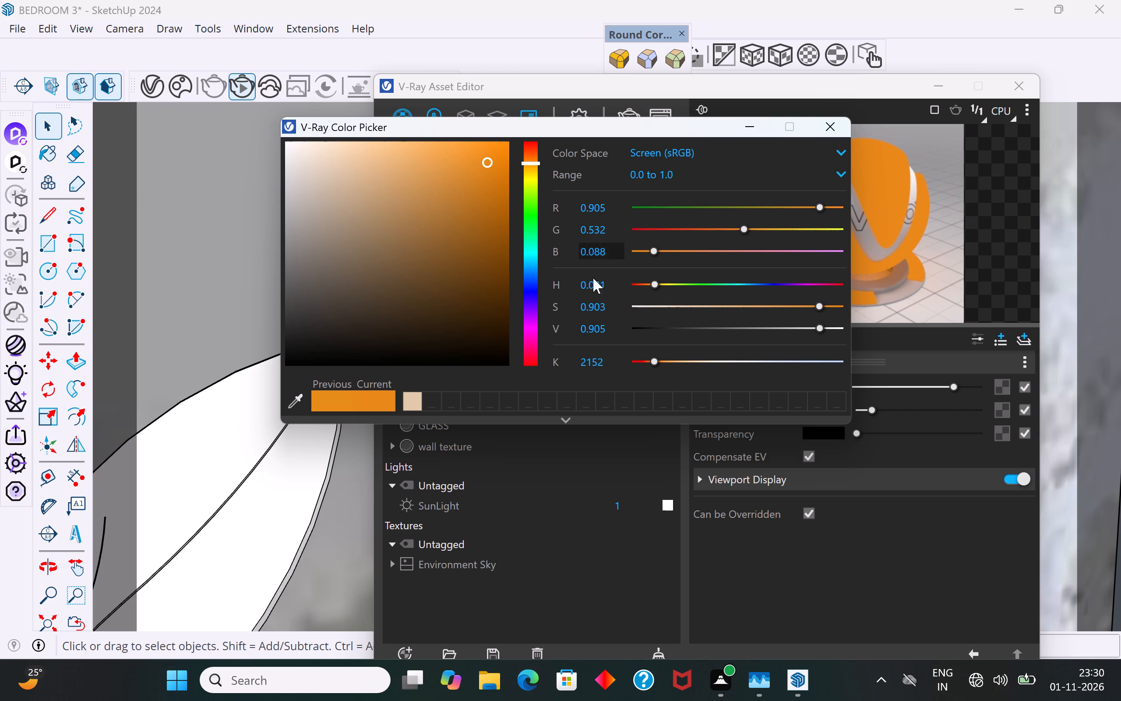
drag(527, 163, 532, 156)
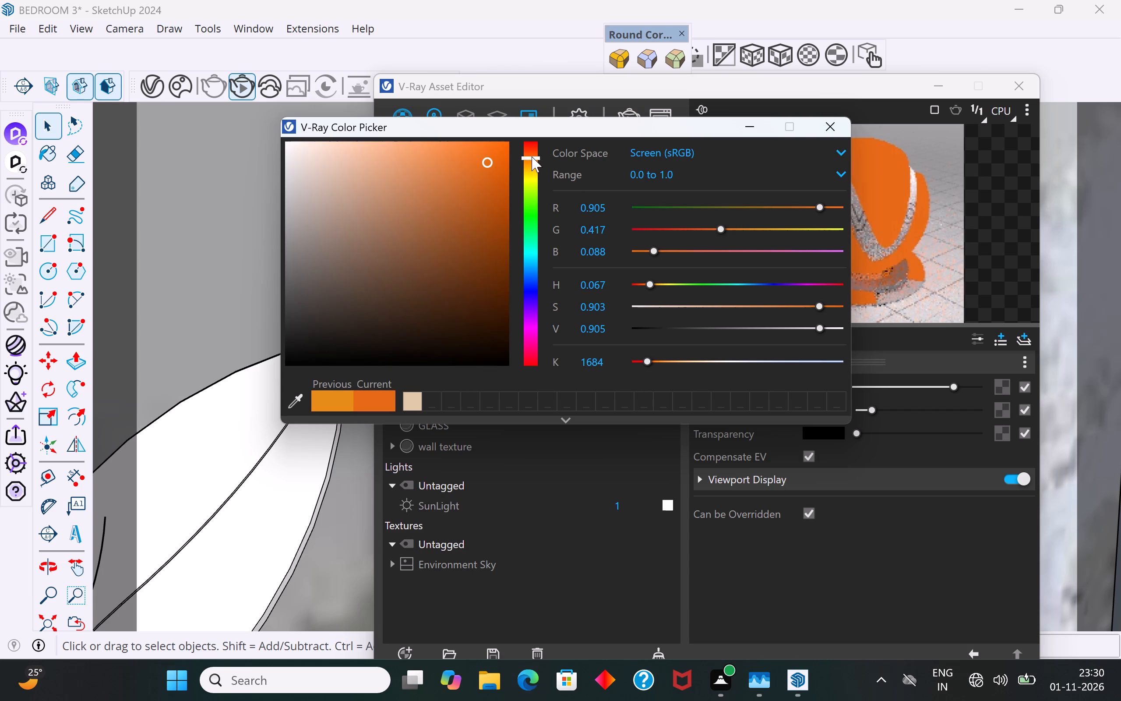
drag(532, 156, 536, 163)
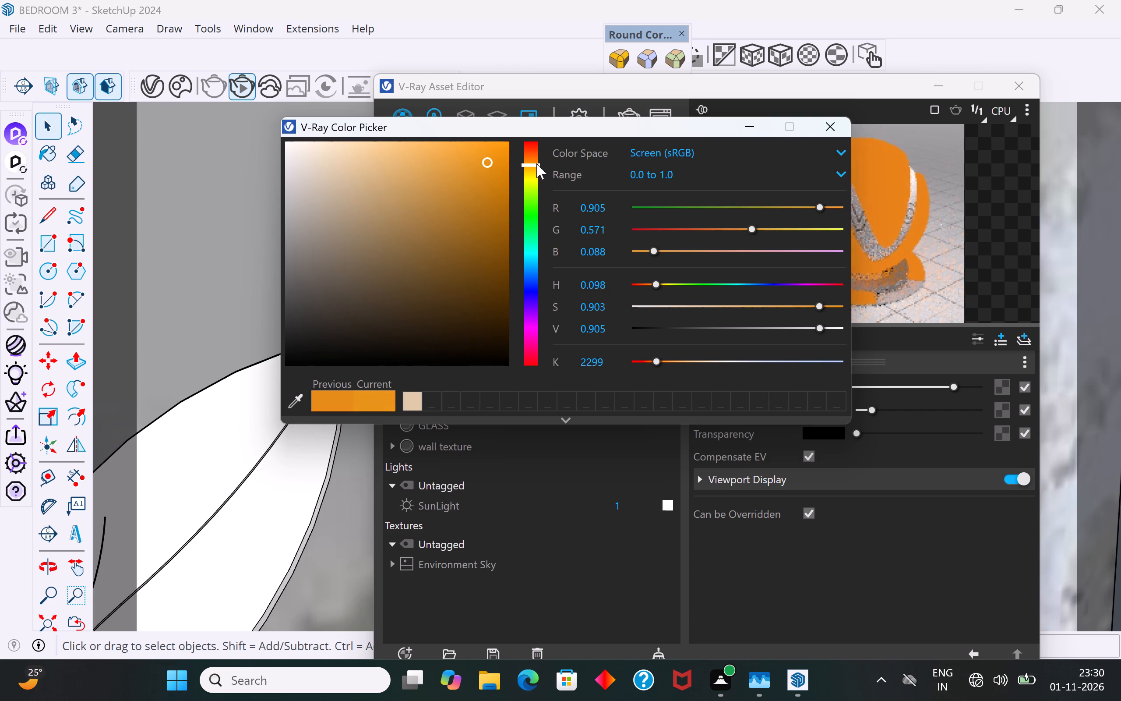
drag(536, 163, 539, 167)
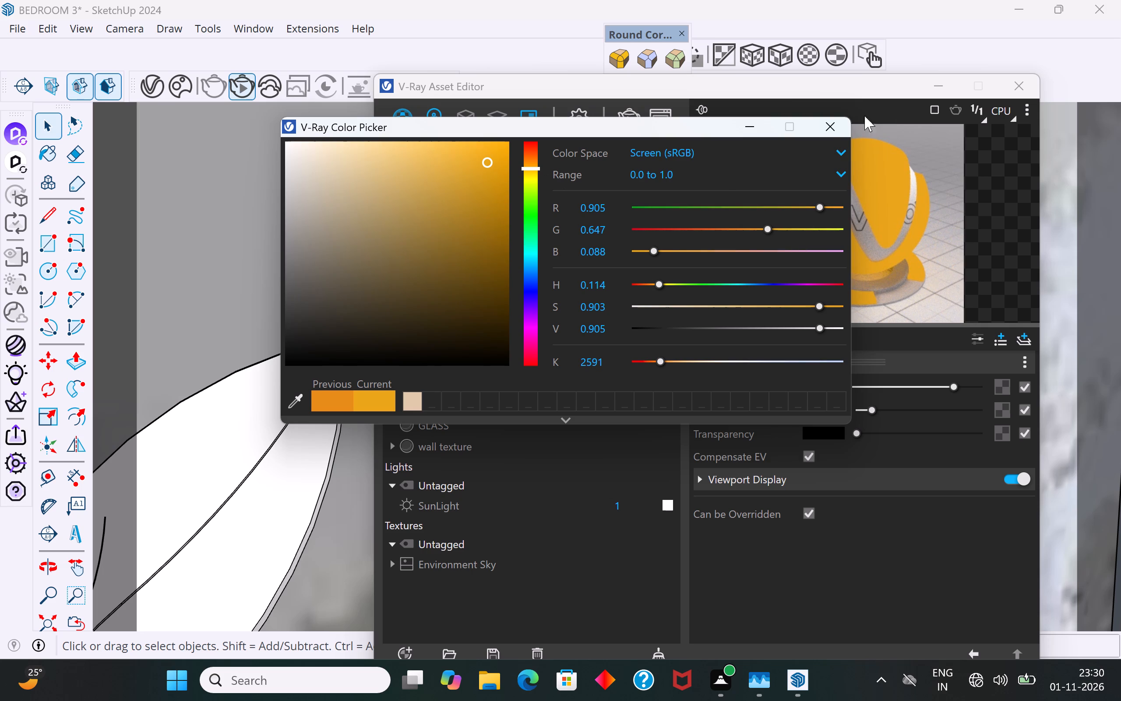
click(830, 129)
Apply the Emissive material to the selected outer side face of the vine's topmost leaf.
scroll(365, 200, down, 4)
scroll(317, 262, down, 3)
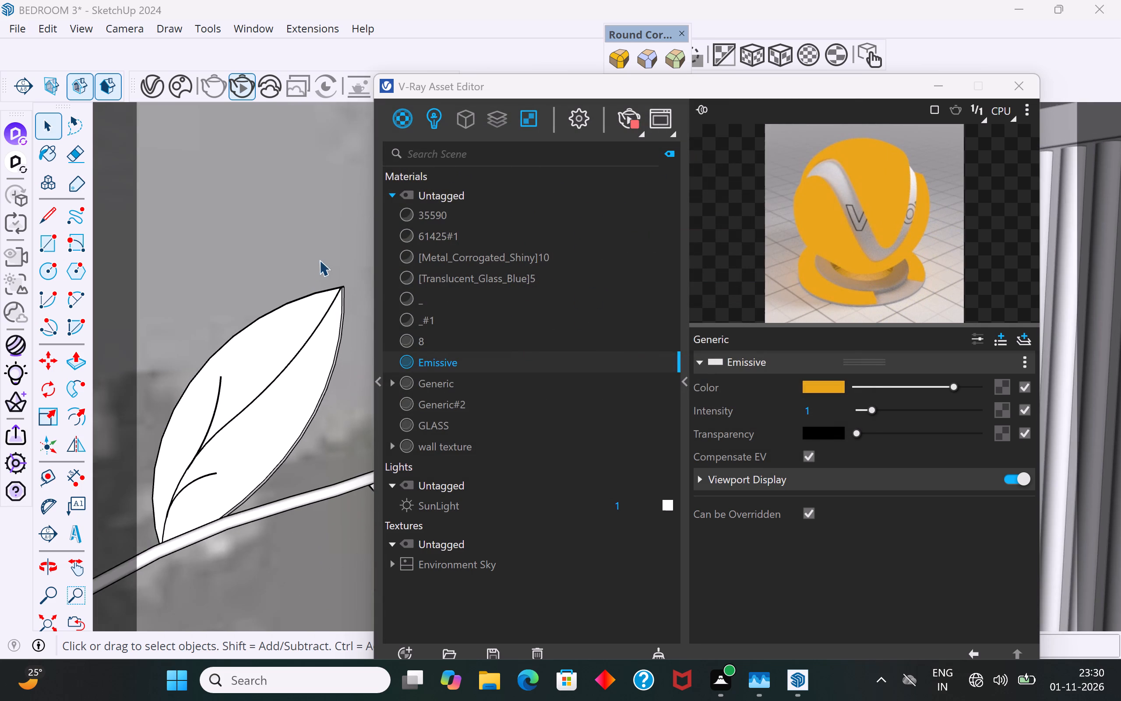
middle_drag(260, 384, 335, 440)
scroll(250, 239, down, 5)
middle_drag(330, 424, 362, 460)
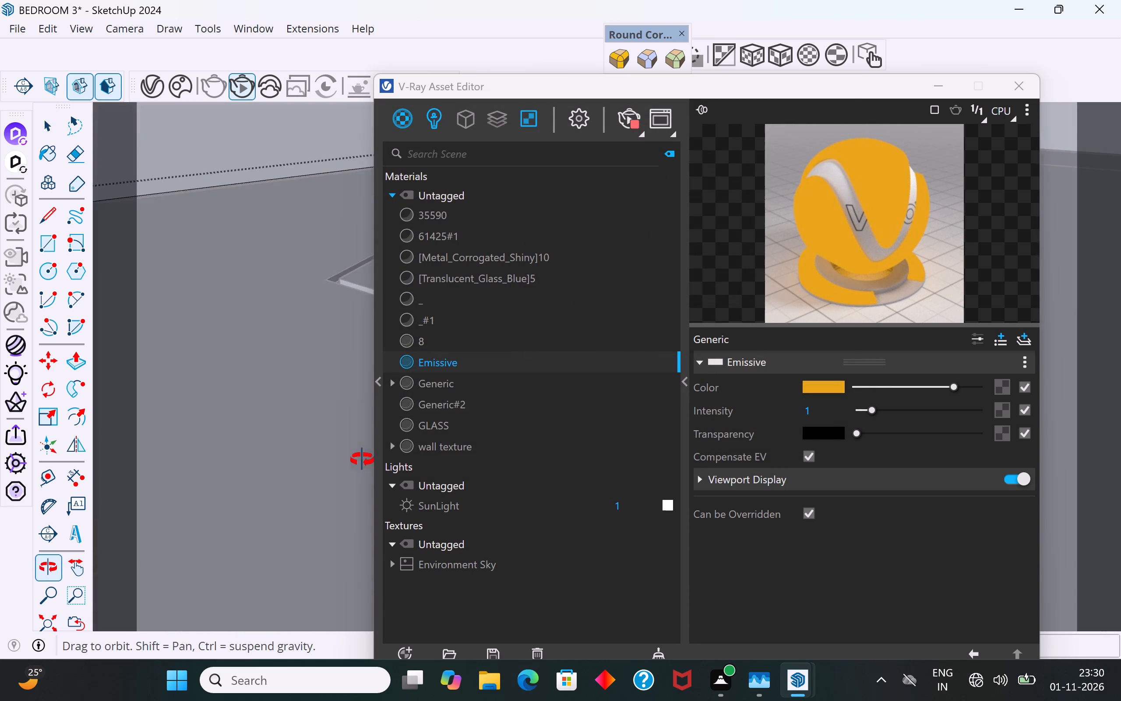
middle_drag(362, 460, 360, 439)
scroll(250, 258, down, 20)
scroll(250, 258, down, 3)
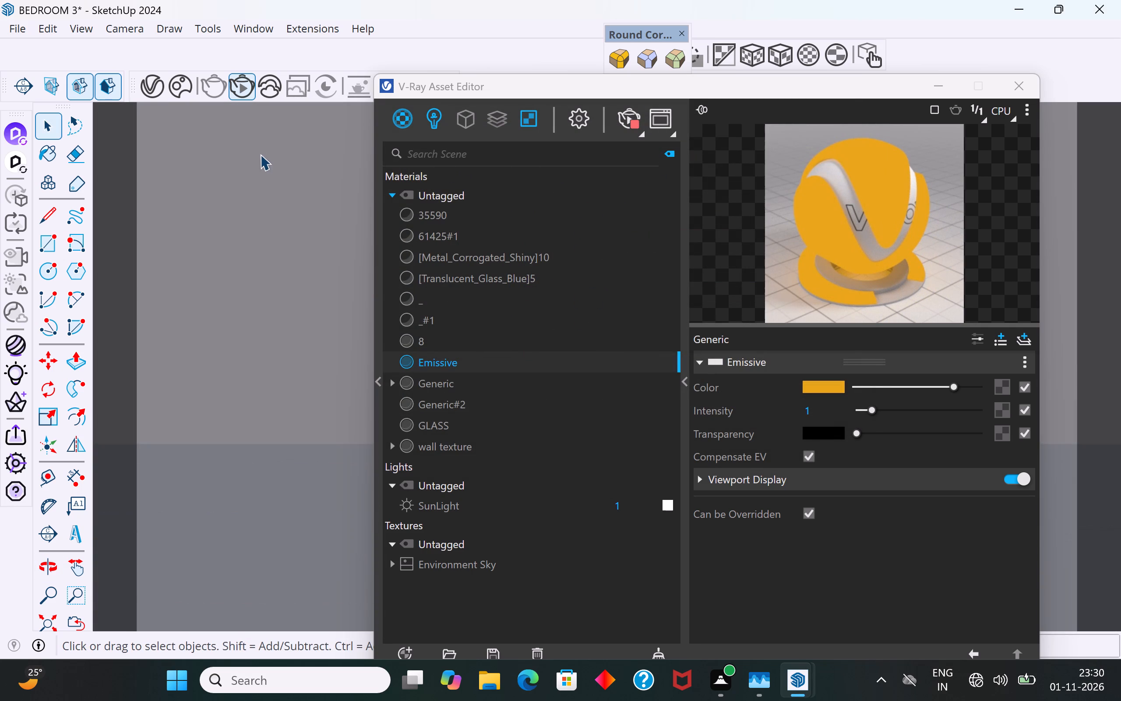
scroll(260, 154, down, 1)
click(16, 28)
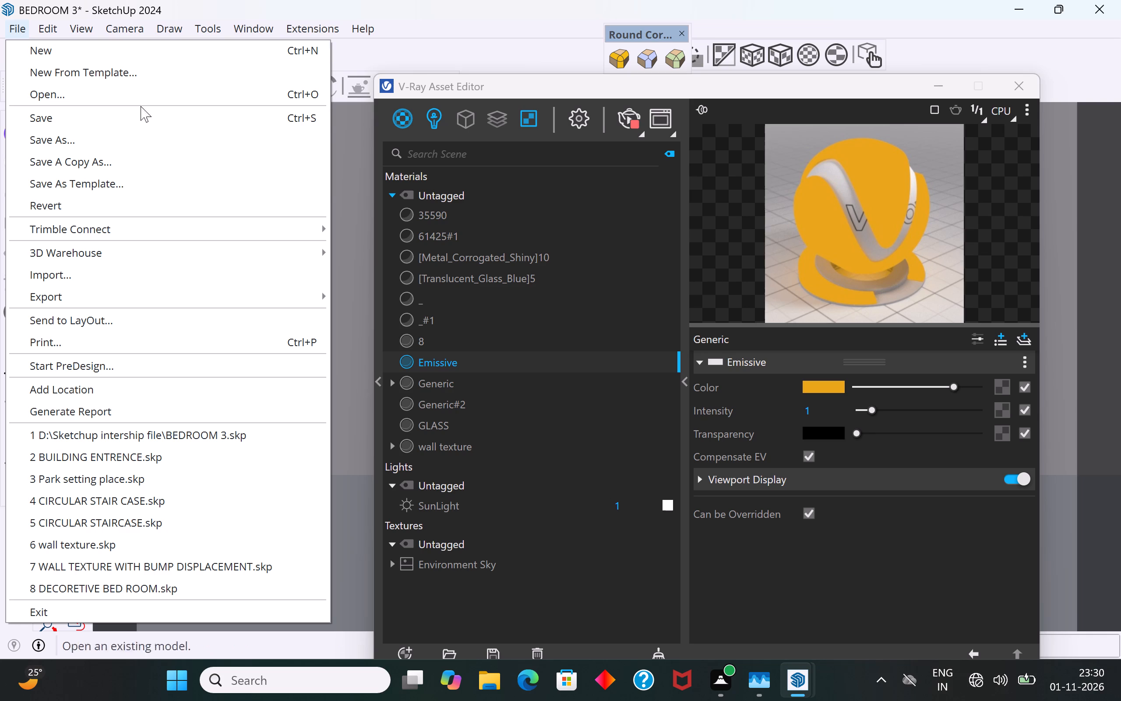
click(454, 39)
scroll(310, 214, down, 12)
scroll(310, 214, up, 1)
scroll(310, 214, down, 2)
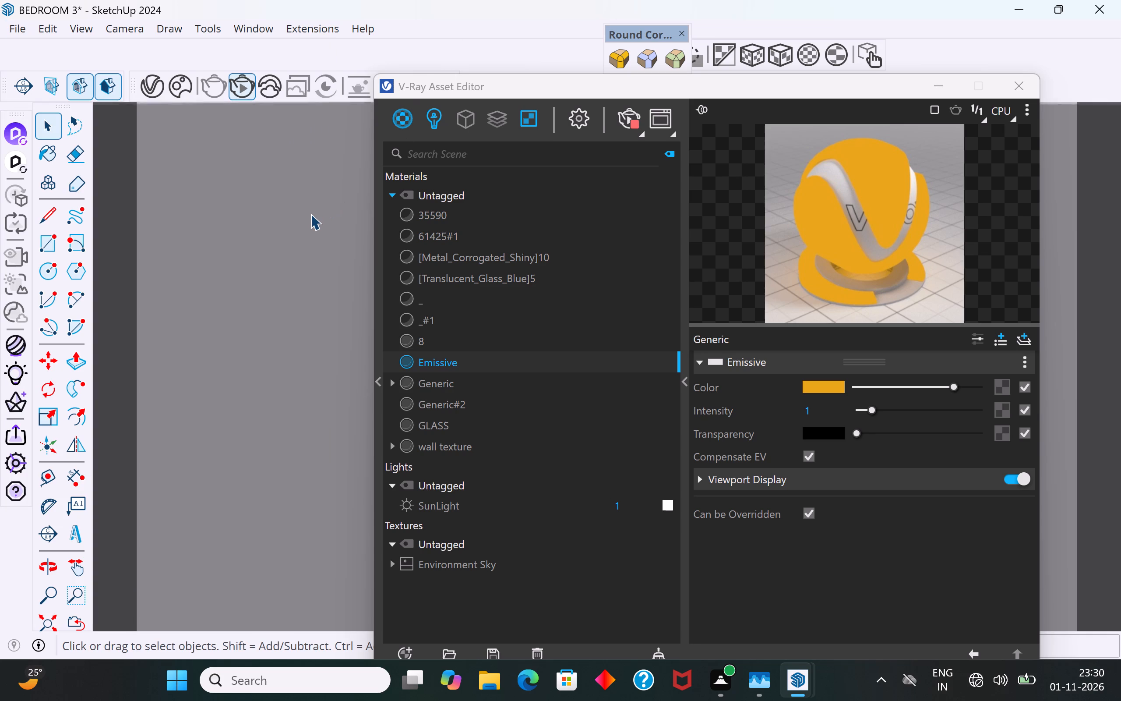
scroll(310, 214, down, 20)
scroll(310, 214, down, 20)
scroll(310, 214, down, 8)
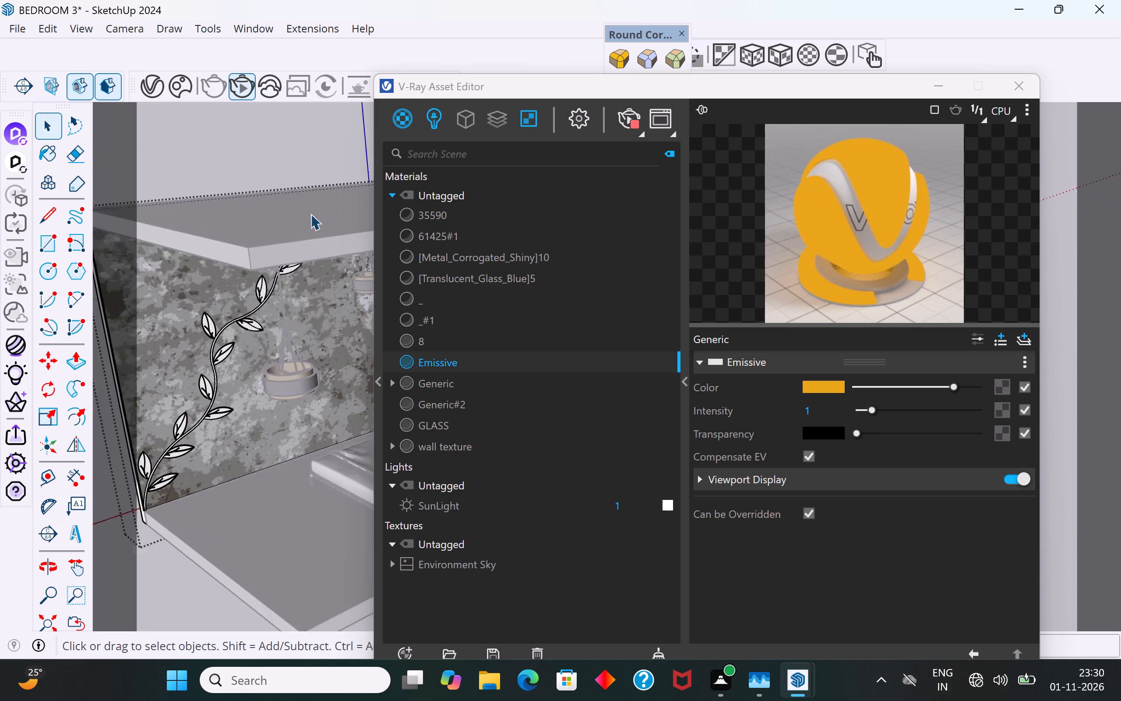
scroll(310, 214, down, 2)
scroll(282, 388, down, 3)
middle_drag(296, 304, 291, 224)
scroll(282, 330, up, 3)
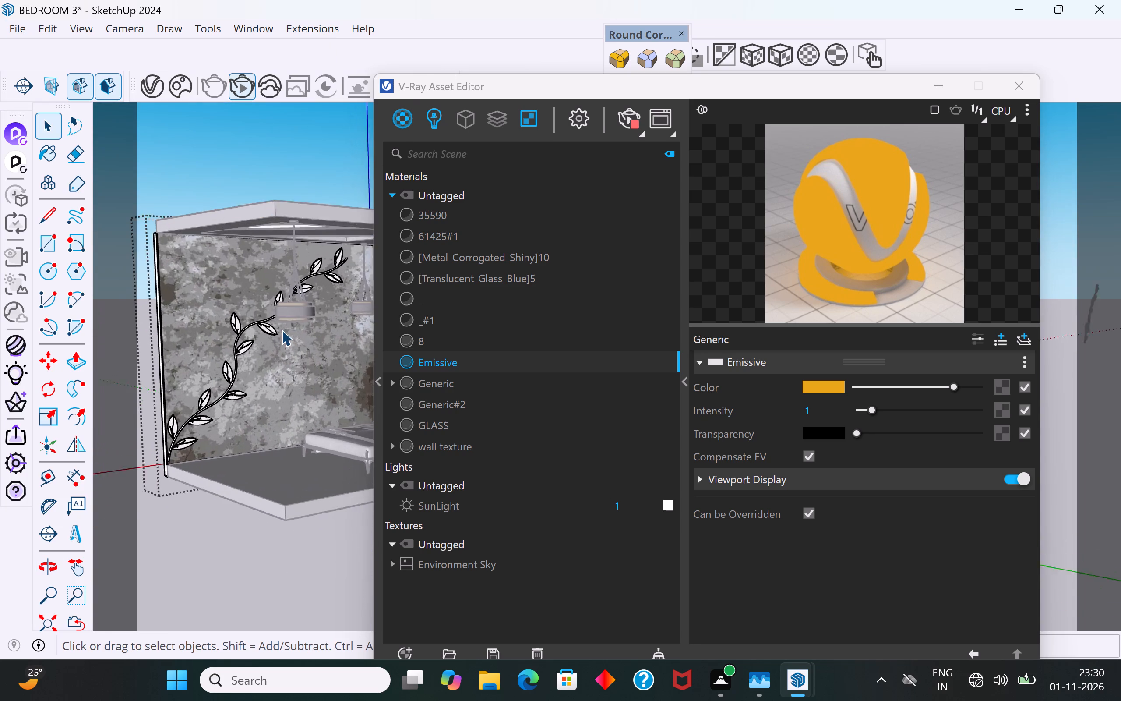
middle_drag(218, 349, 335, 371)
scroll(296, 284, up, 3)
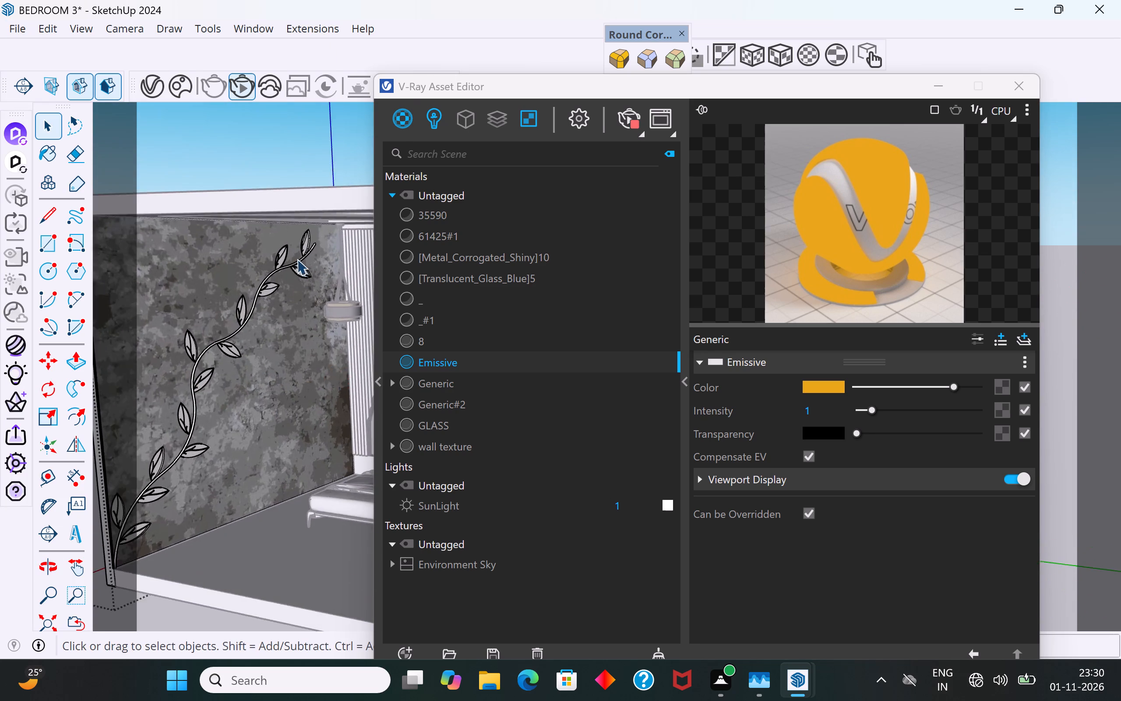
scroll(297, 259, up, 19)
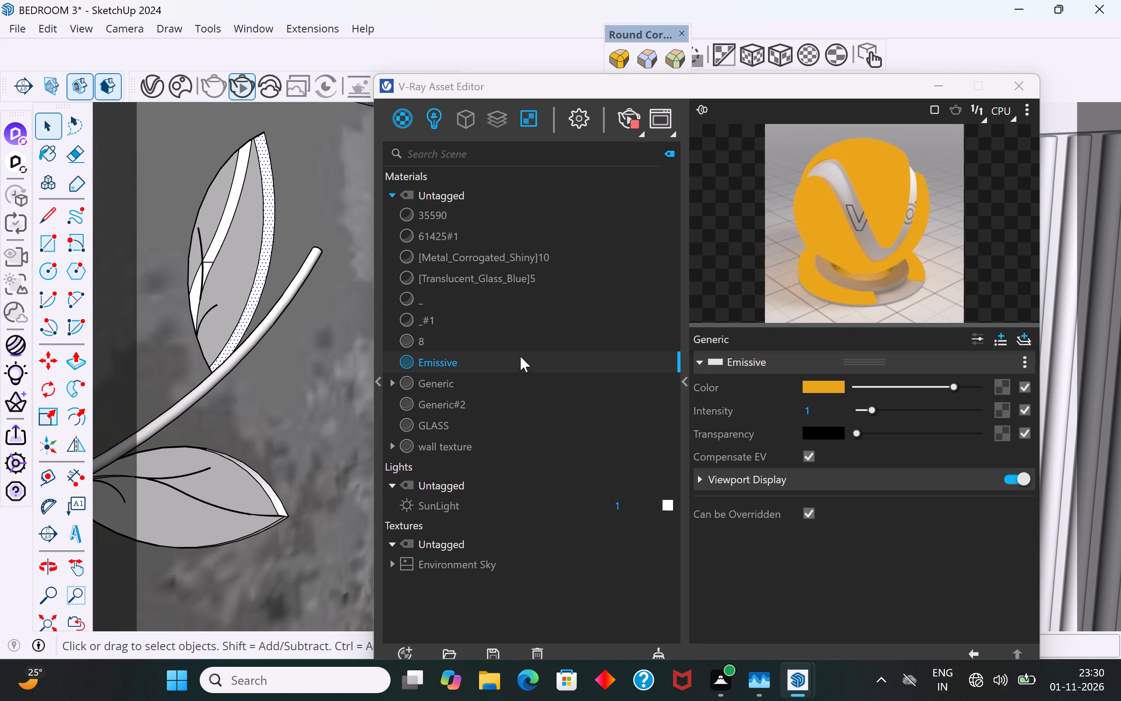
right_click(520, 356)
click(555, 391)
scroll(296, 328, down, 5)
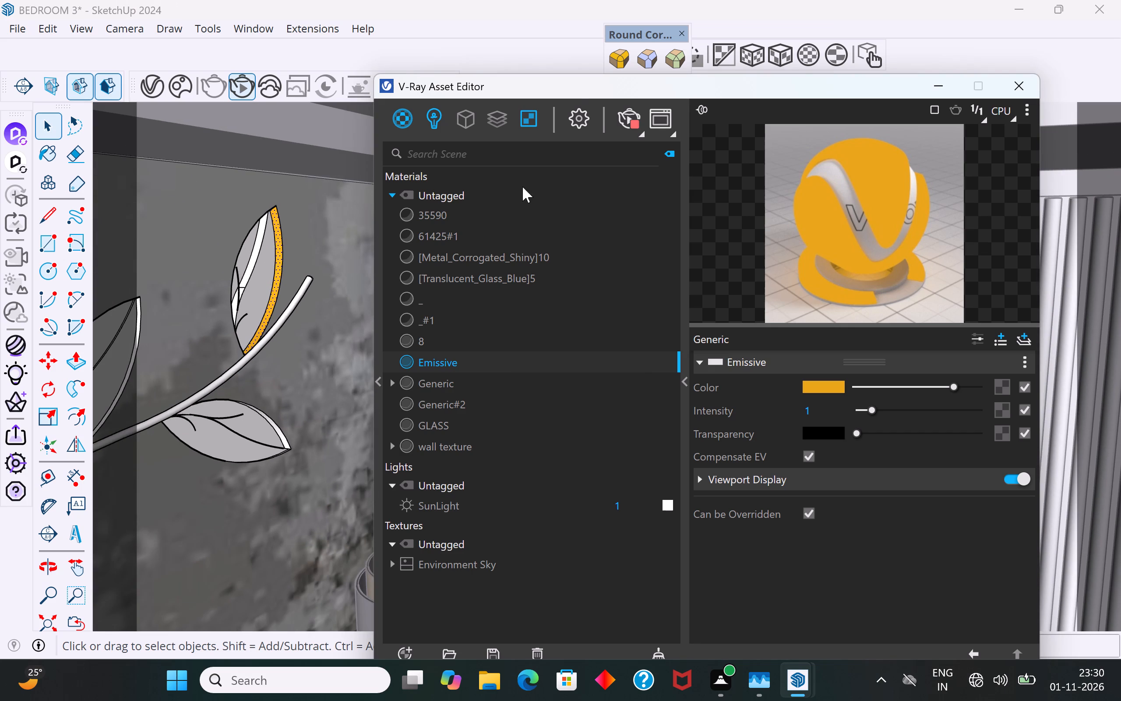
Move the V-Ray Asset Editor clear of the vine and apply Emissive to the upper midrib face of the topmost leaf.
drag(507, 91, 940, 154)
scroll(535, 349, down, 9)
scroll(486, 156, down, 4)
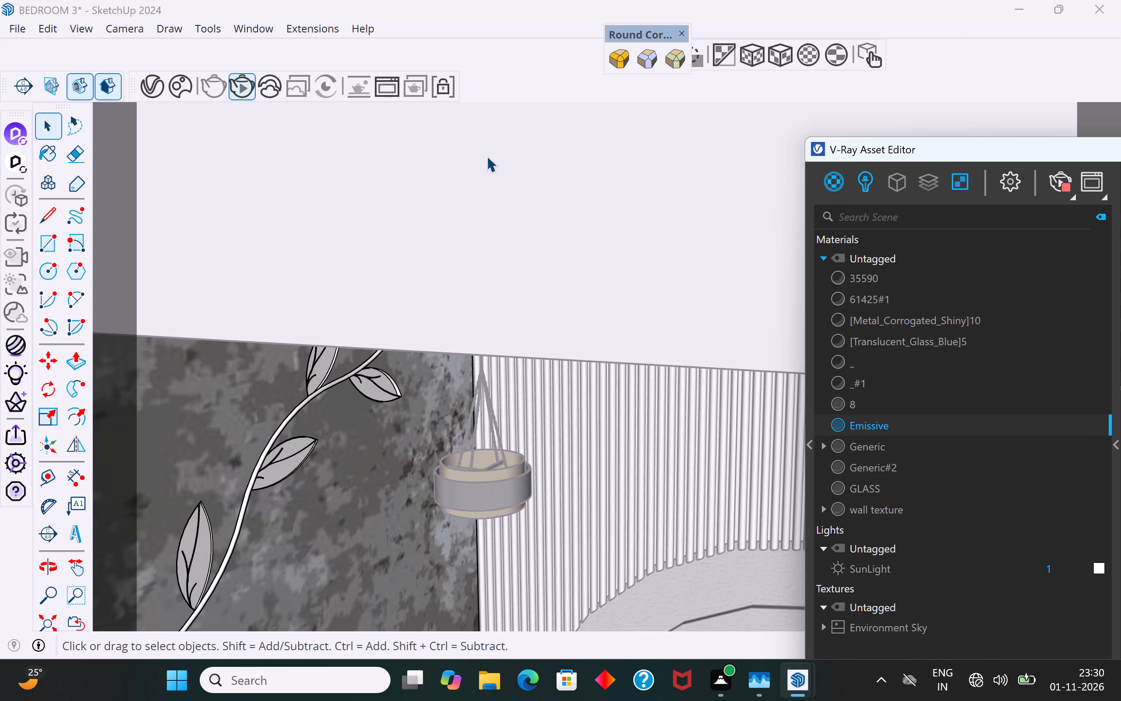
scroll(486, 156, down, 14)
middle_drag(475, 362, 42, 262)
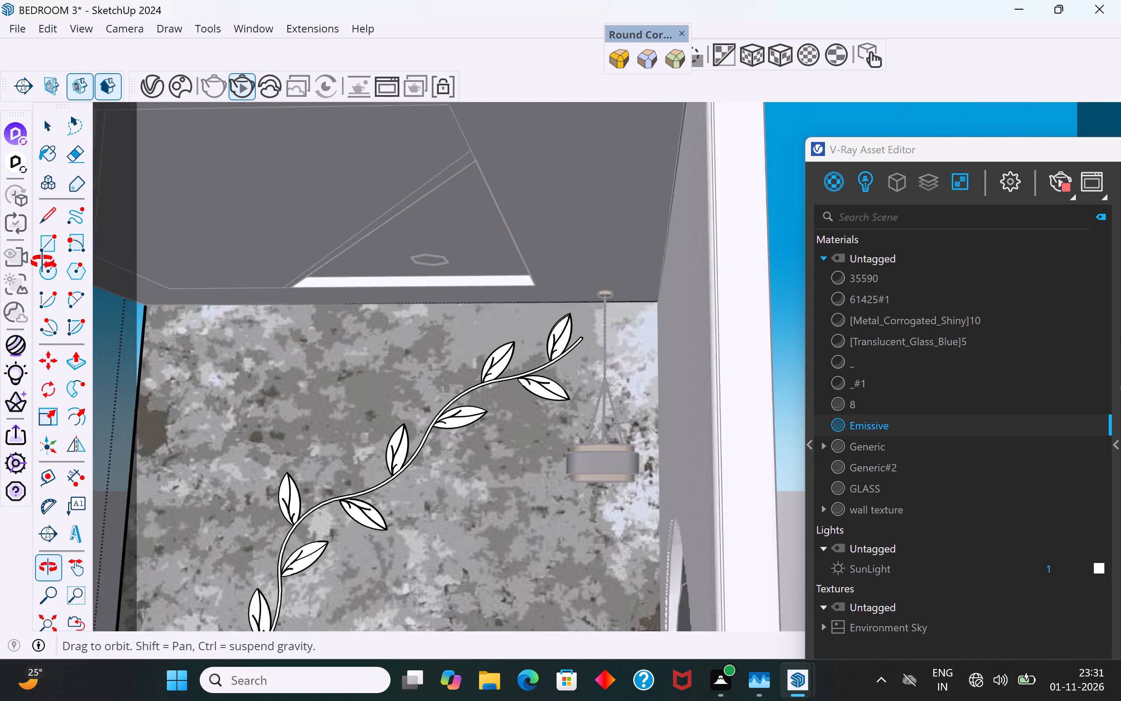
middle_drag(42, 262, 53, 263)
scroll(452, 327, up, 20)
scroll(452, 327, up, 3)
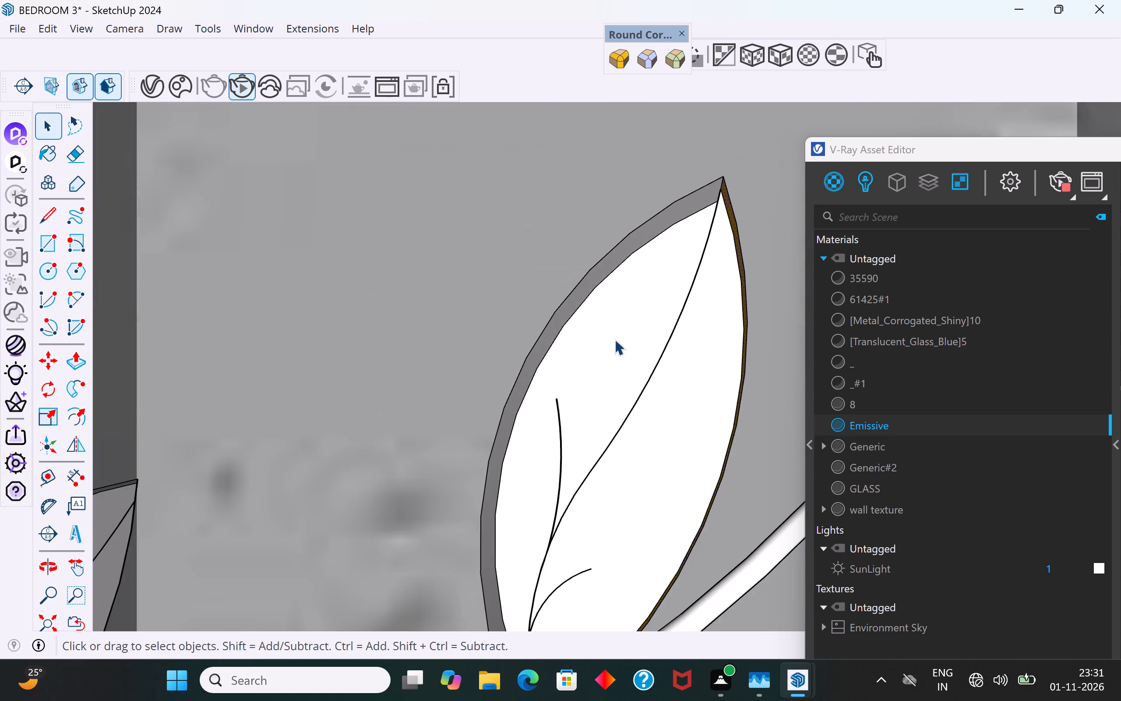
middle_drag(650, 367, 761, 410)
scroll(685, 287, up, 4)
middle_drag(701, 283, 725, 294)
click(727, 223)
right_click(727, 223)
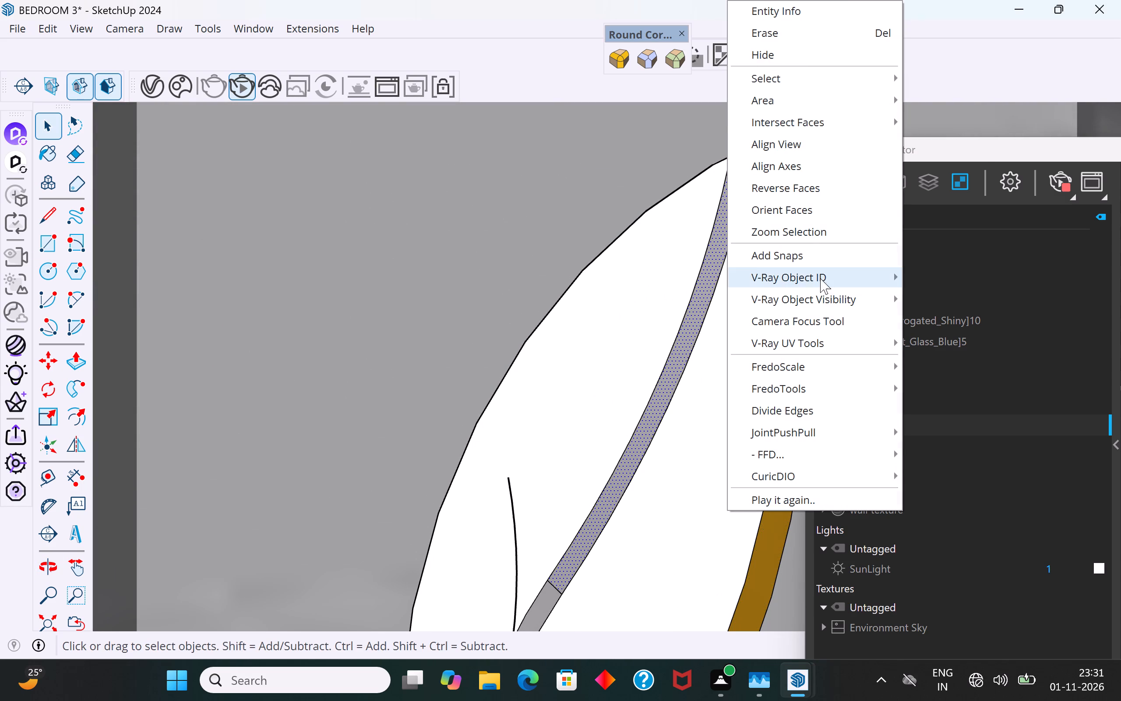
click(981, 152)
right_click(931, 424)
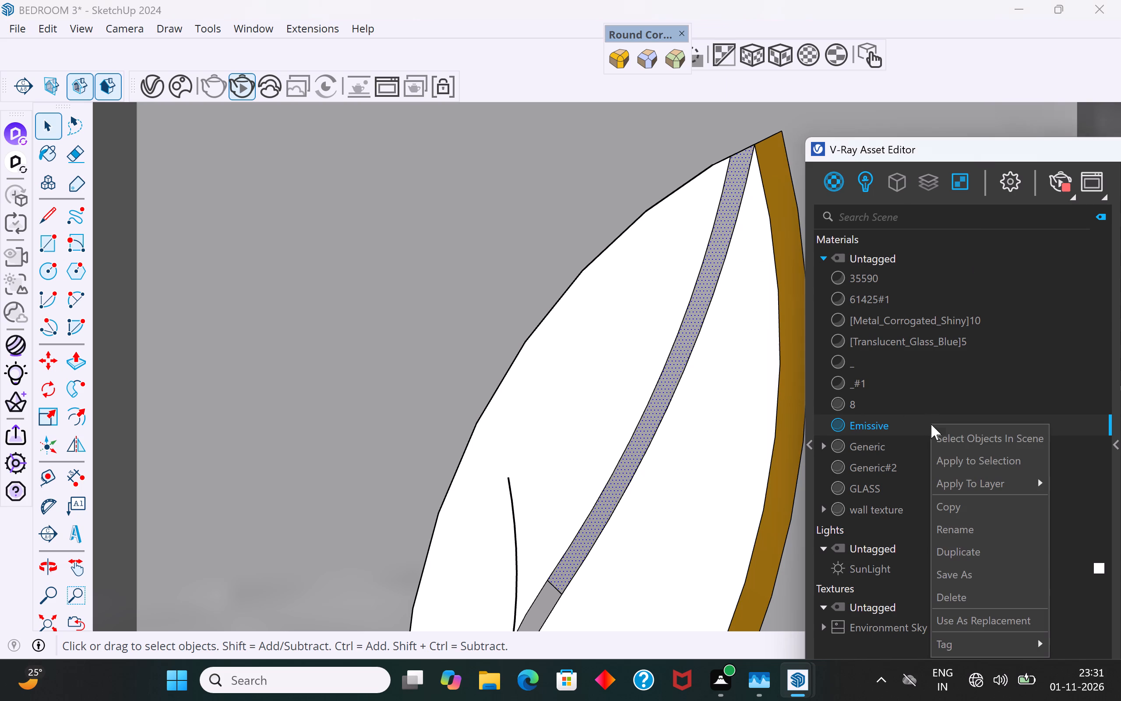
click(968, 459)
middle_click(660, 416)
scroll(656, 231, down, 3)
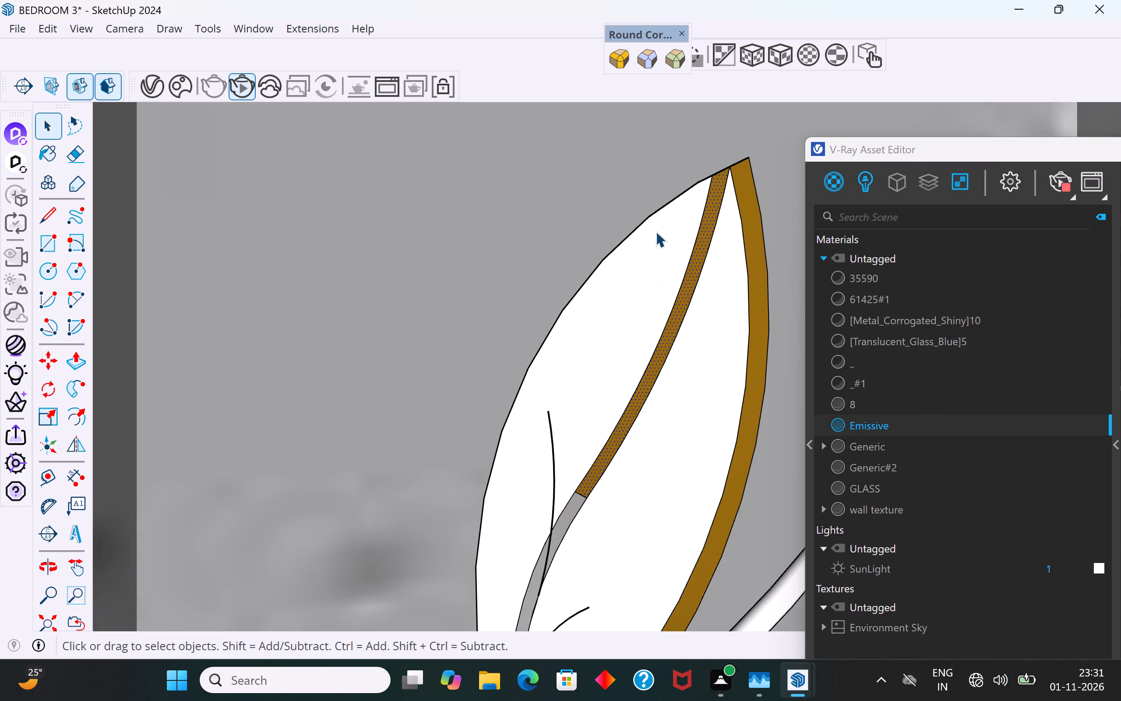
scroll(656, 231, down, 4)
scroll(594, 513, up, 8)
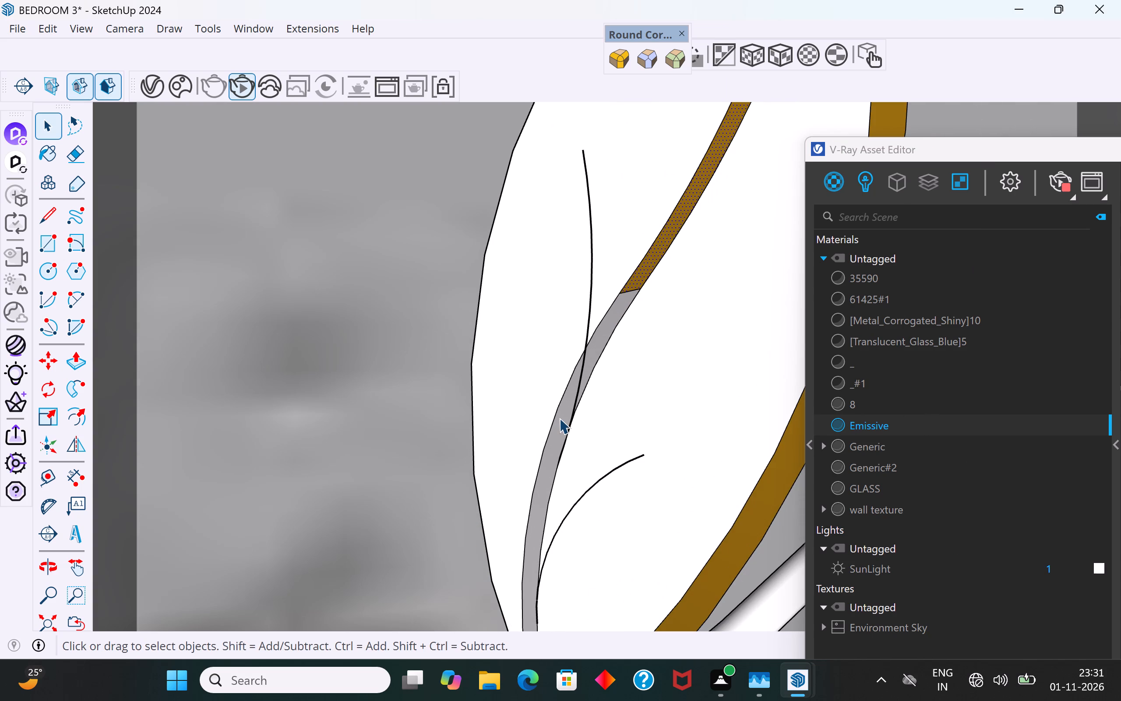
Apply the Emissive material to the lower midrib face of the vine's topmost leaf.
click(559, 418)
right_click(925, 424)
click(968, 462)
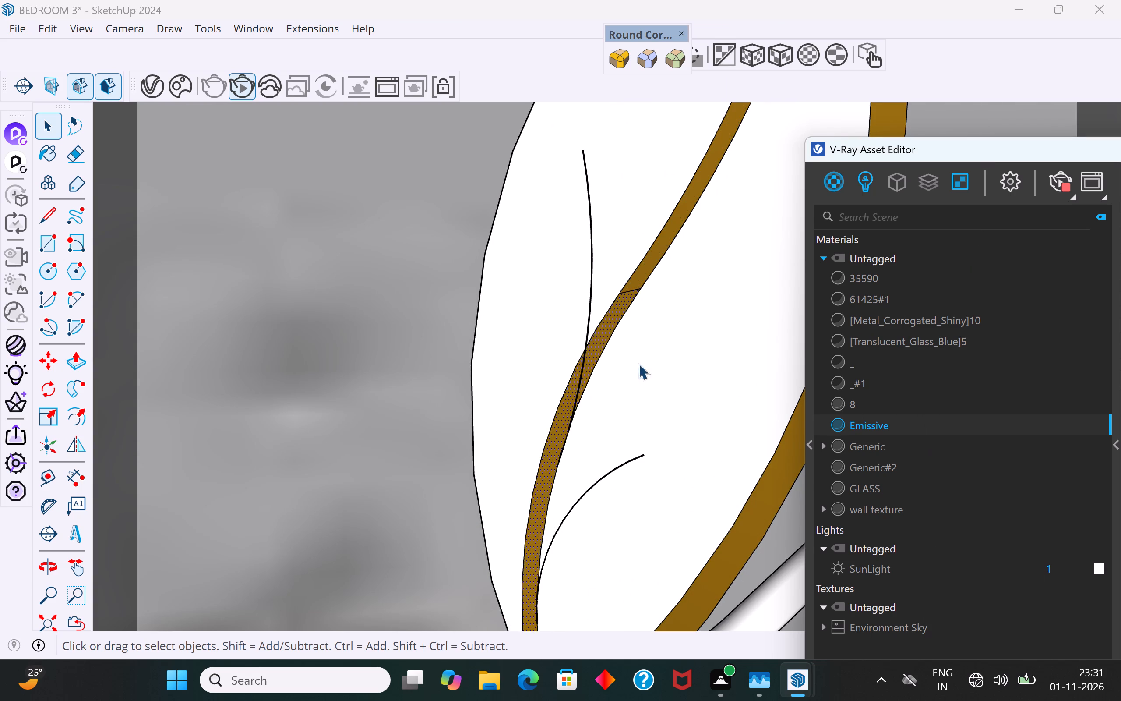
Apply Emissive to the topmost leaf's opposite outer side face, along its left edge, and leave that leaf's editing.
scroll(589, 325, down, 4)
middle_drag(595, 330, 191, 416)
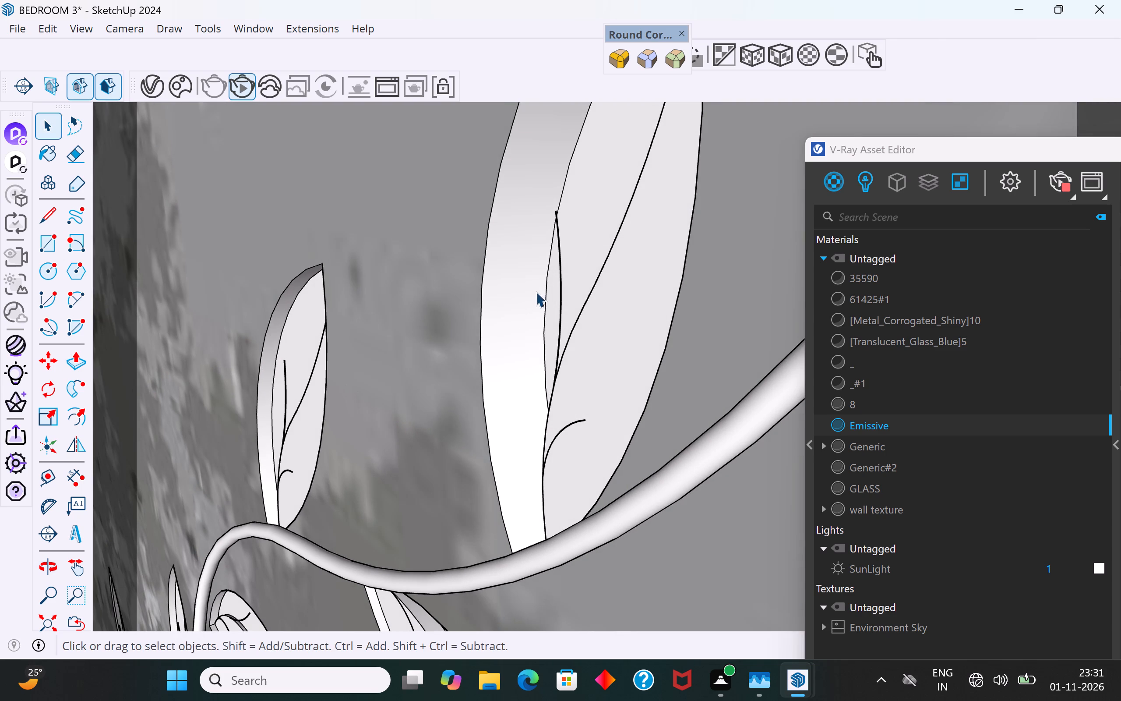
click(527, 282)
right_click(899, 421)
click(947, 455)
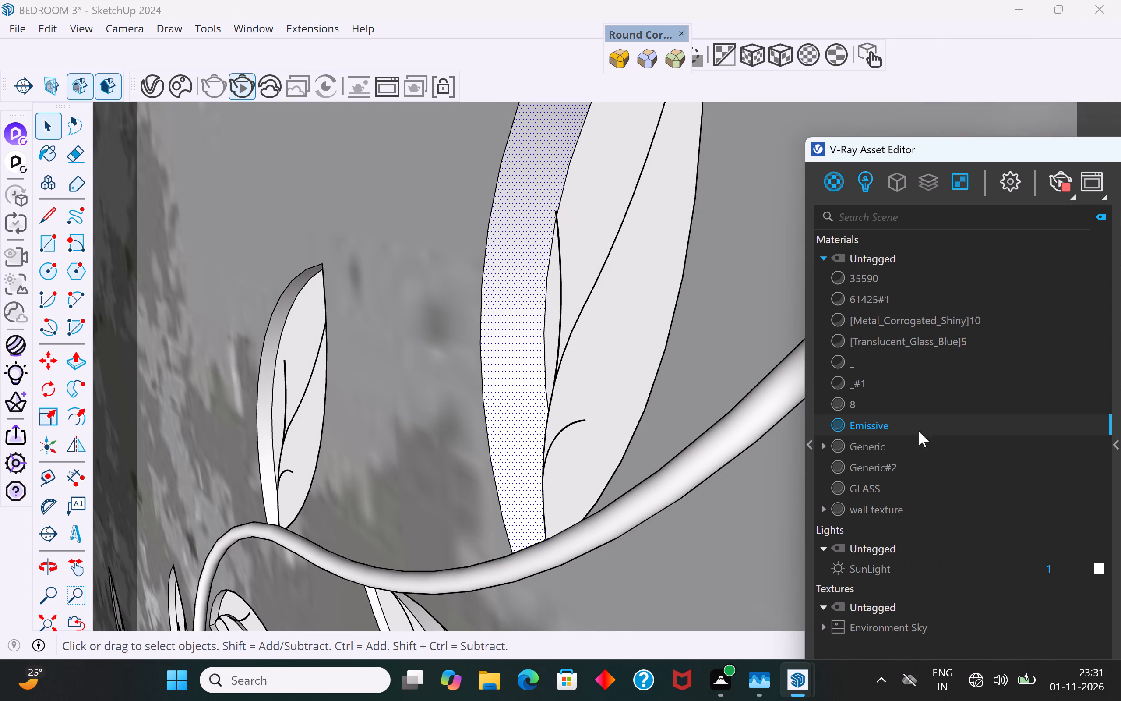
scroll(476, 168, down, 4)
middle_drag(441, 327, 516, 356)
scroll(449, 313, down, 7)
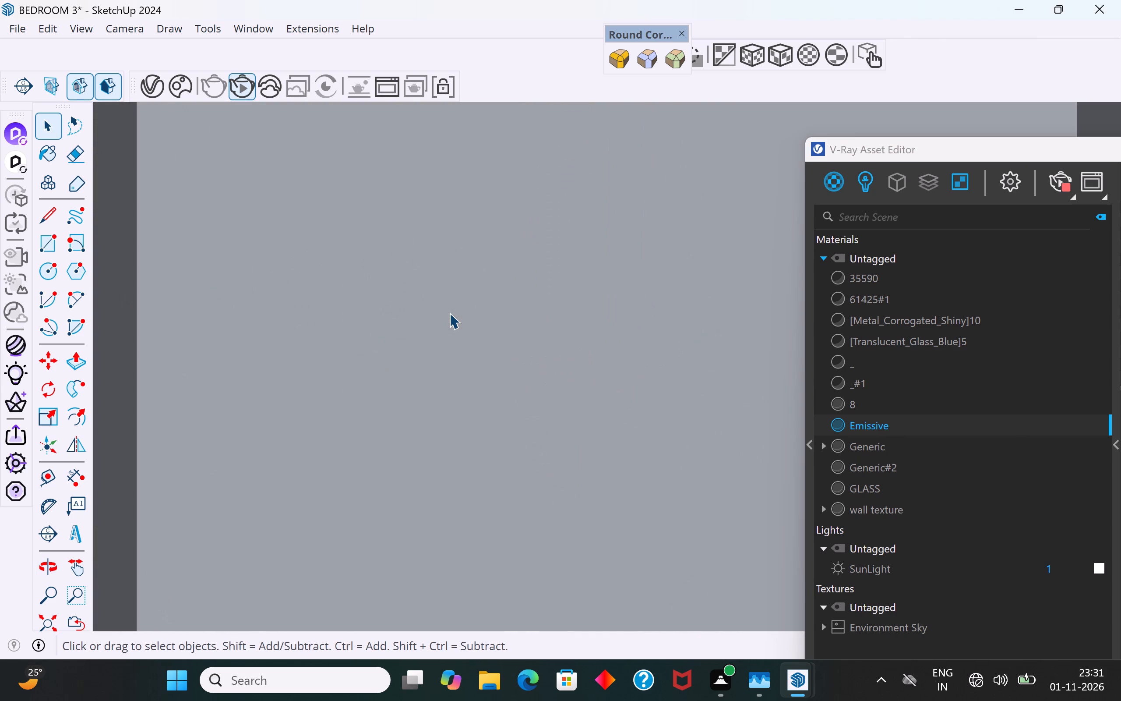
scroll(449, 313, down, 19)
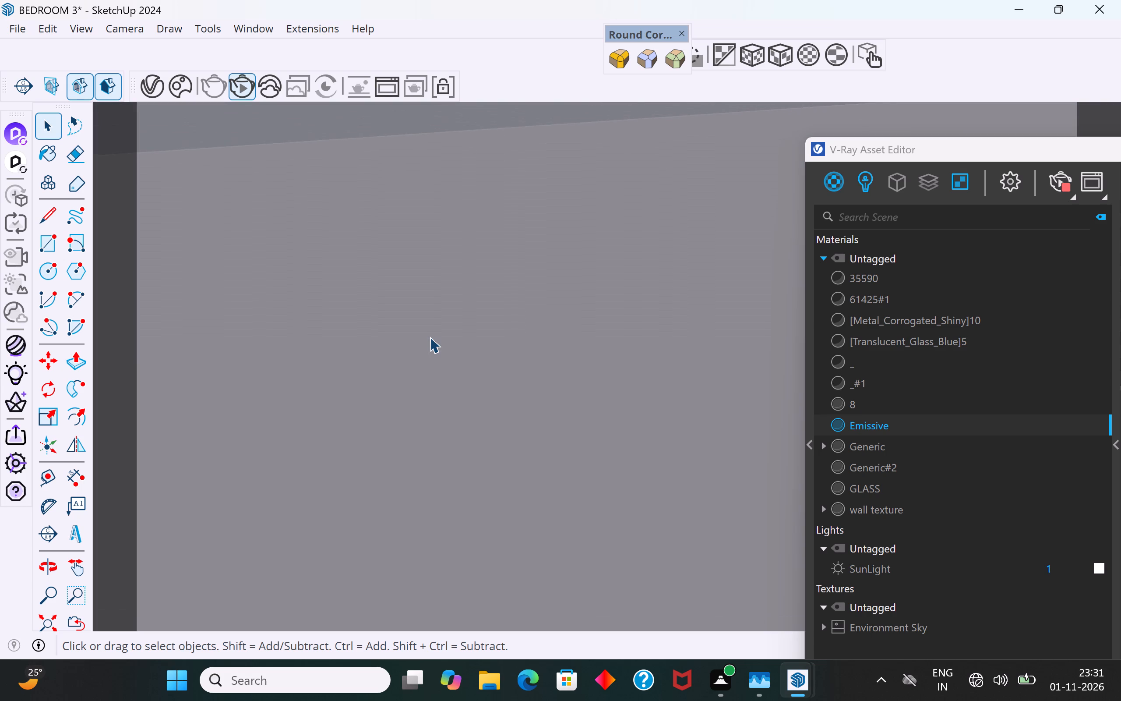
scroll(430, 337, down, 20)
scroll(430, 337, down, 9)
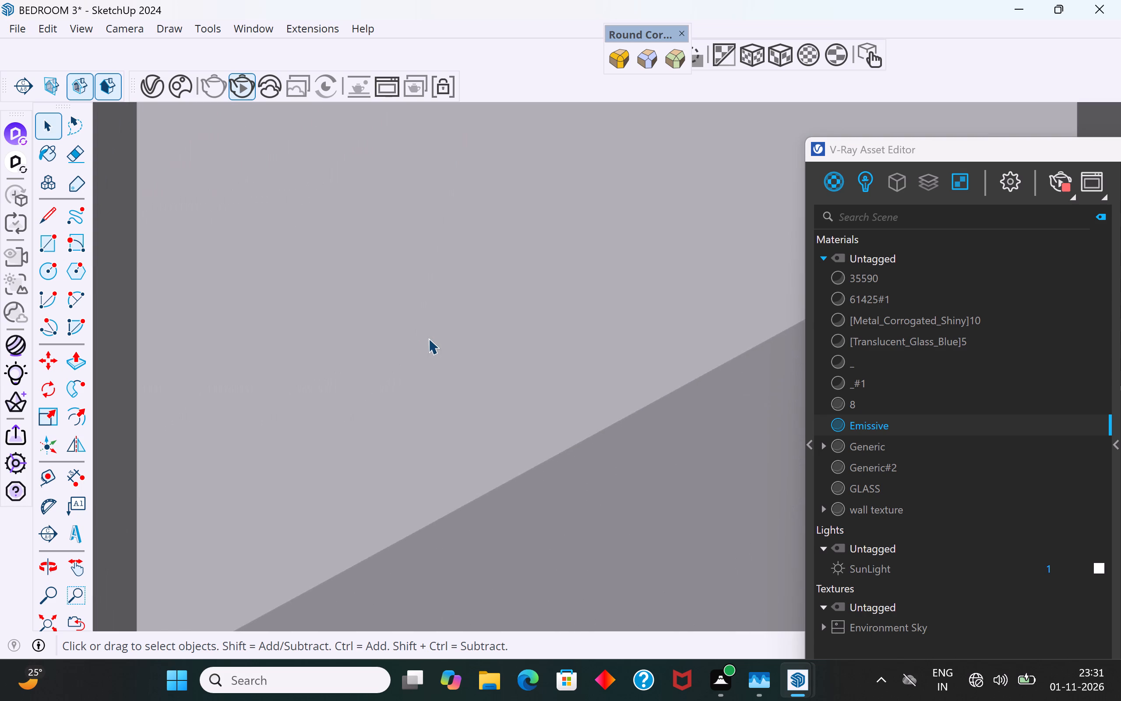
scroll(428, 338, down, 11)
scroll(428, 338, down, 16)
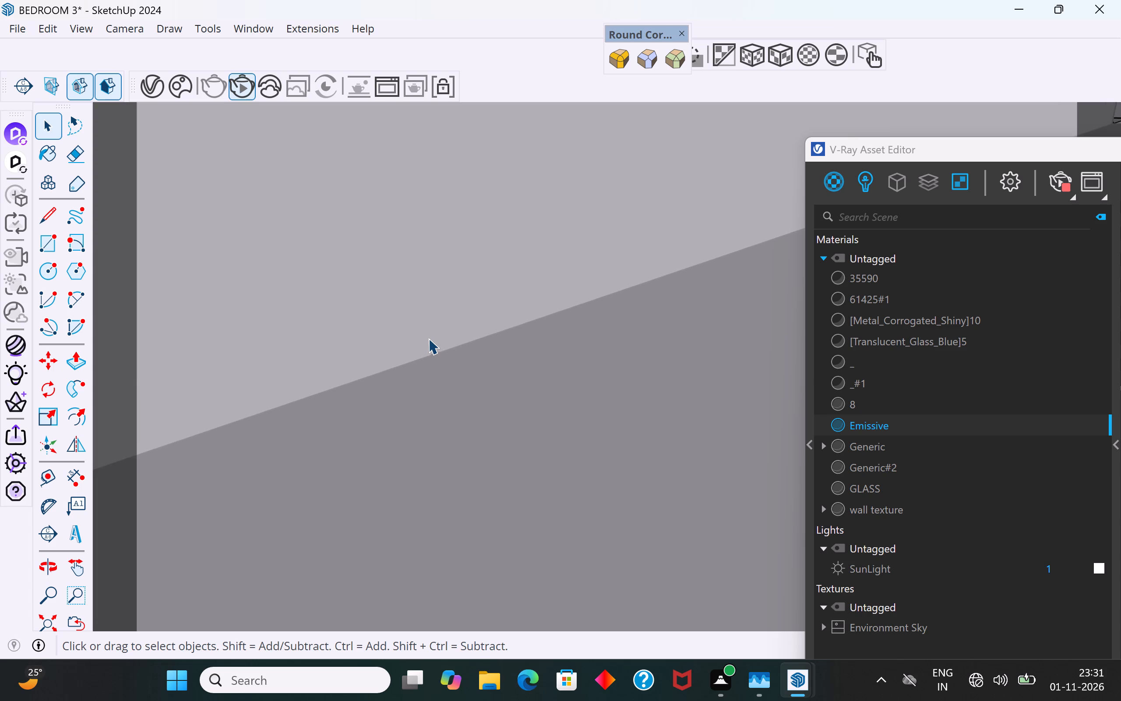
scroll(428, 338, down, 14)
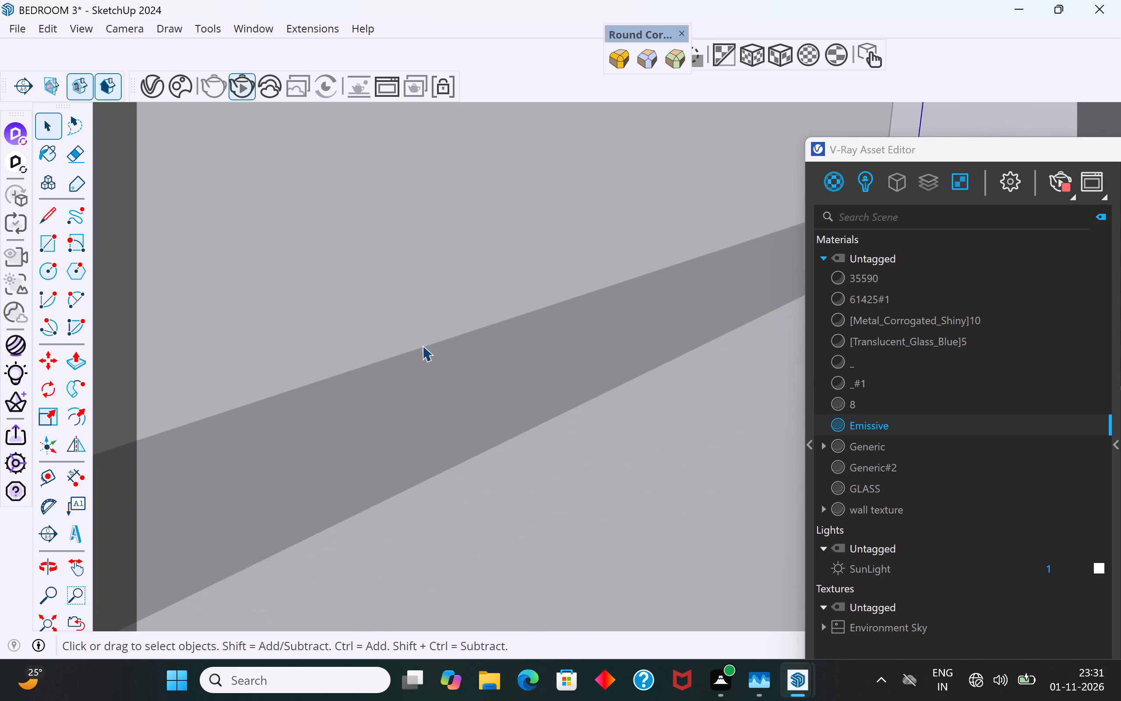
scroll(422, 345, down, 17)
click(647, 240)
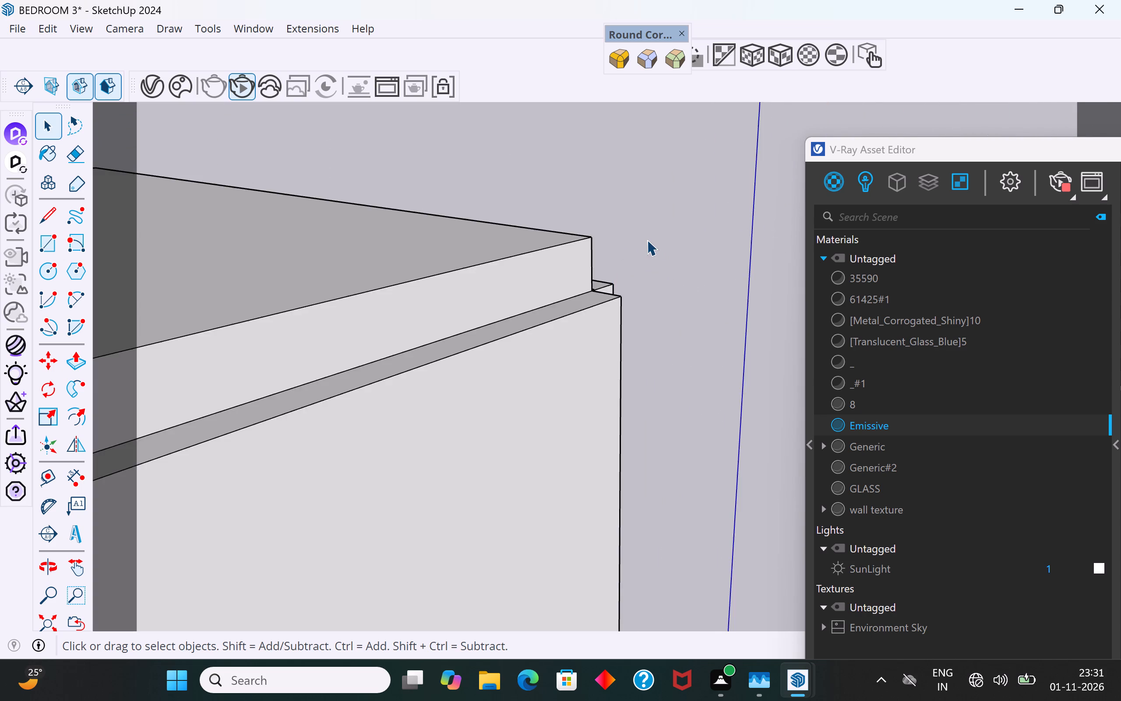
Open the vine's second upward-pointing leaf for editing and apply Emissive to the outer side face along its right edge.
scroll(687, 244, down, 10)
middle_drag(490, 395, 731, 397)
scroll(525, 371, up, 1)
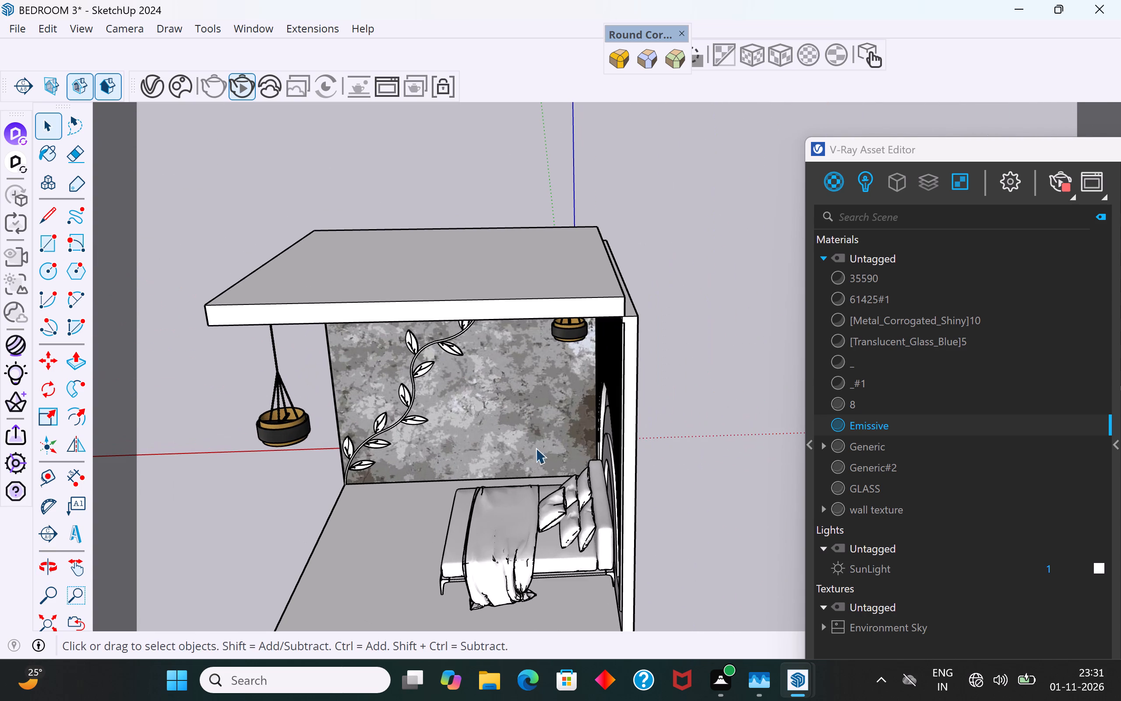
middle_drag(563, 571, 584, 453)
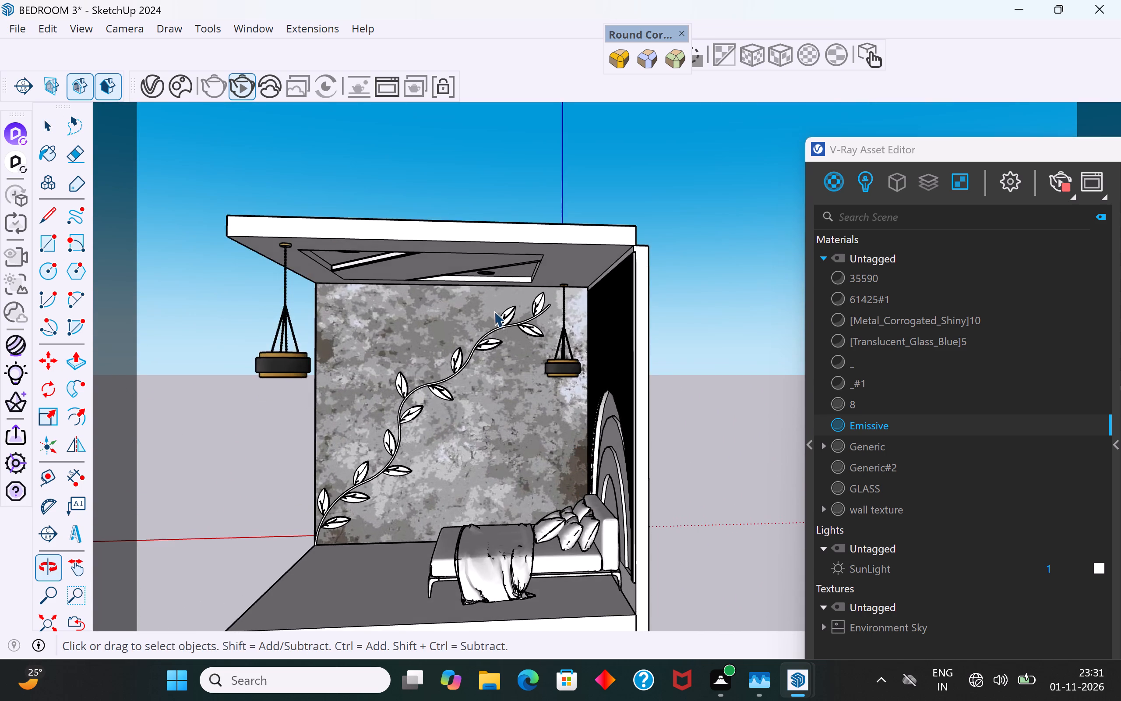
scroll(494, 313, up, 19)
middle_drag(502, 358, 679, 451)
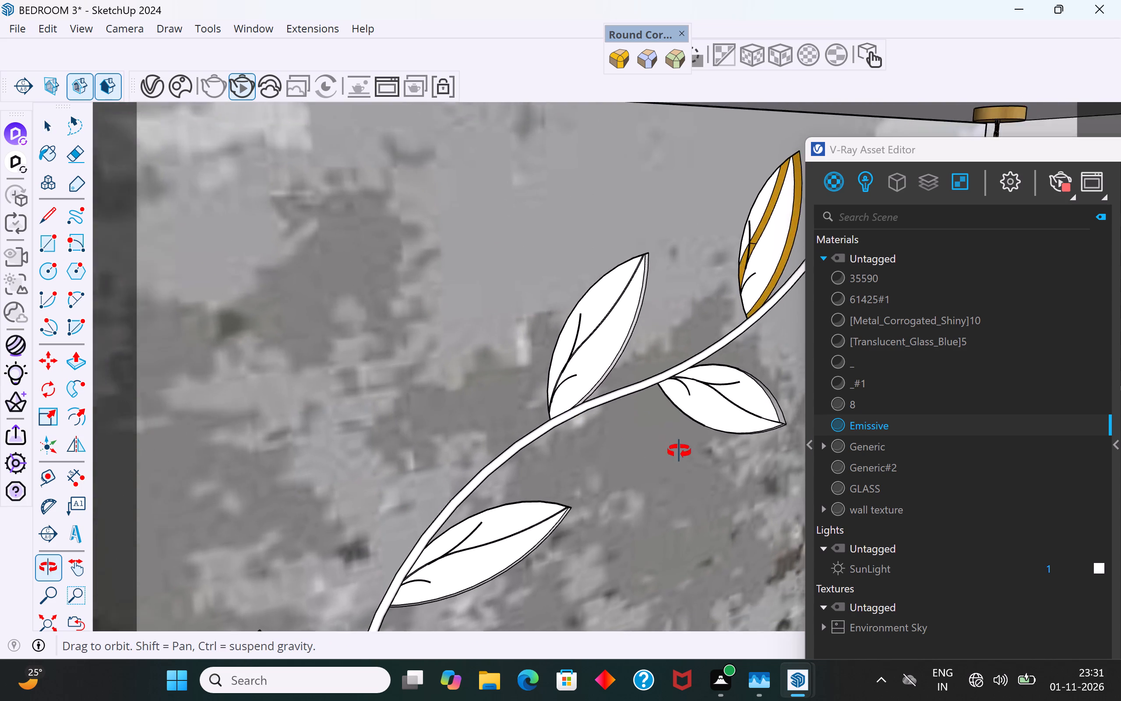
middle_drag(679, 451, 684, 453)
scroll(644, 290, up, 12)
scroll(674, 204, up, 4)
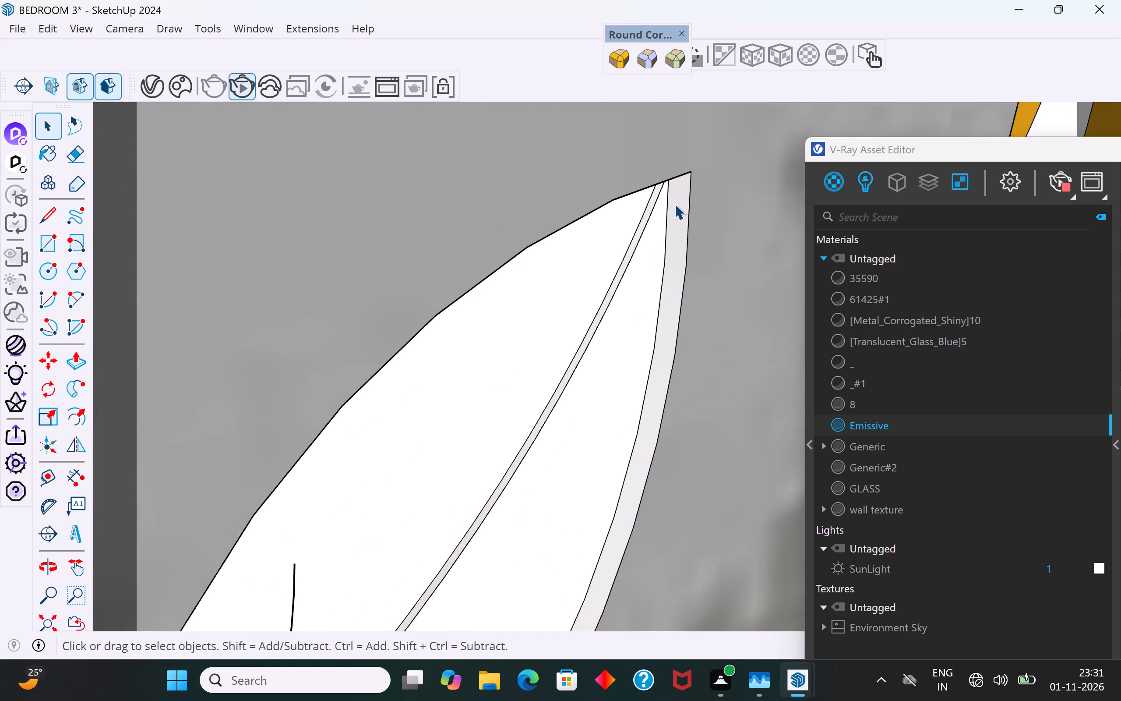
scroll(674, 204, up, 3)
click(684, 199)
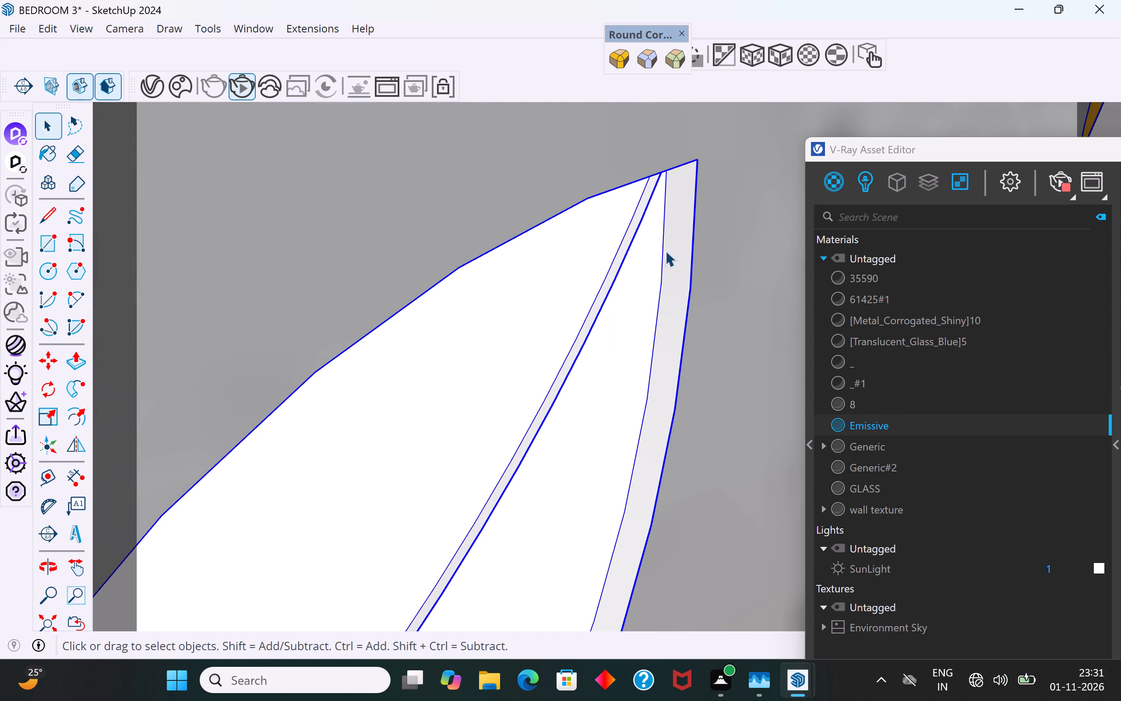
double_click(680, 230)
click(680, 230)
click(679, 223)
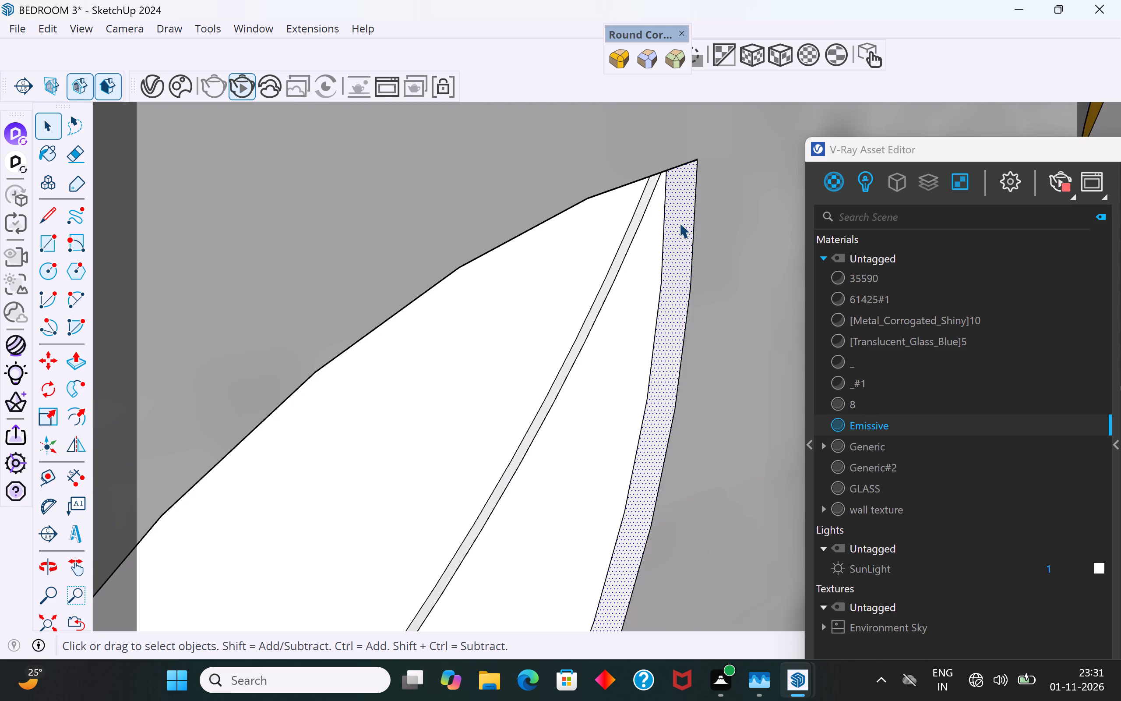
right_click(892, 427)
click(940, 464)
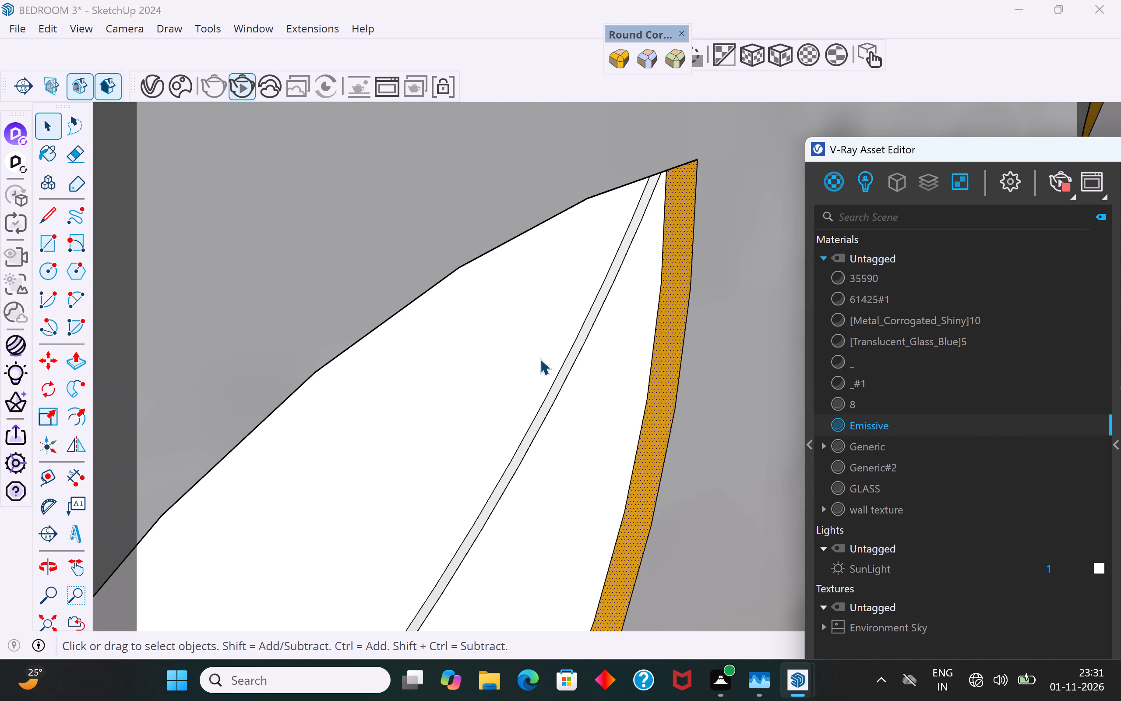
Apply the Emissive material to the upper and lower midrib faces of the second upward-pointing leaf.
scroll(590, 329, up, 9)
click(590, 301)
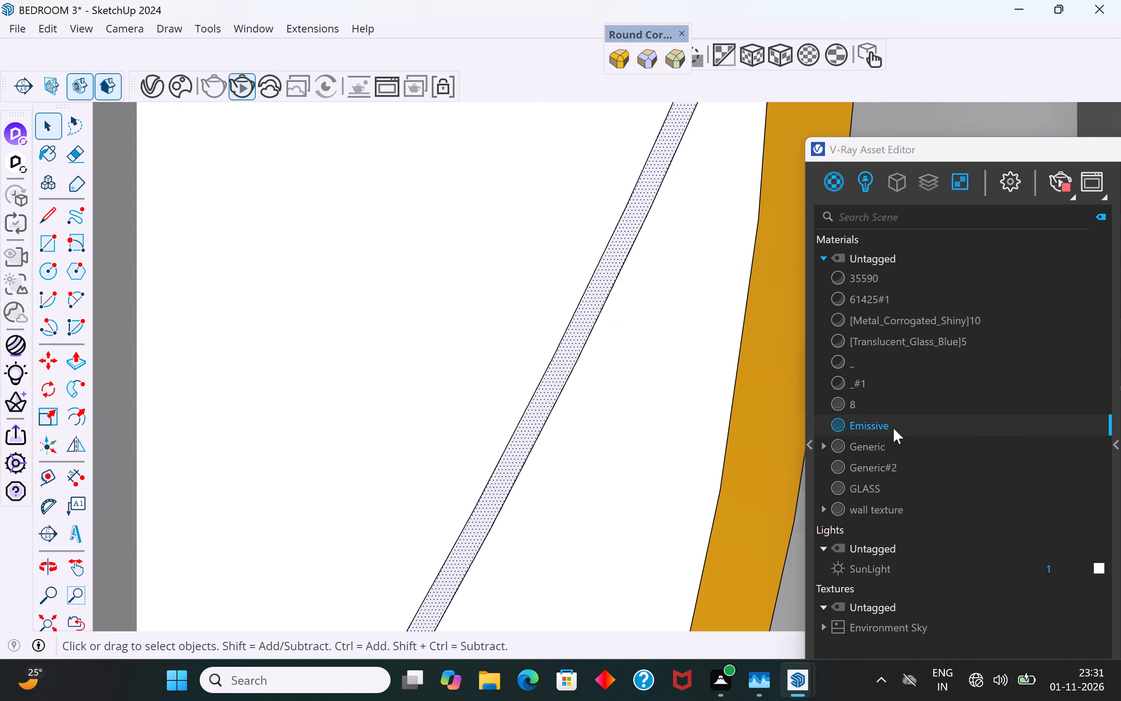
right_click(893, 428)
click(938, 467)
scroll(639, 355, down, 18)
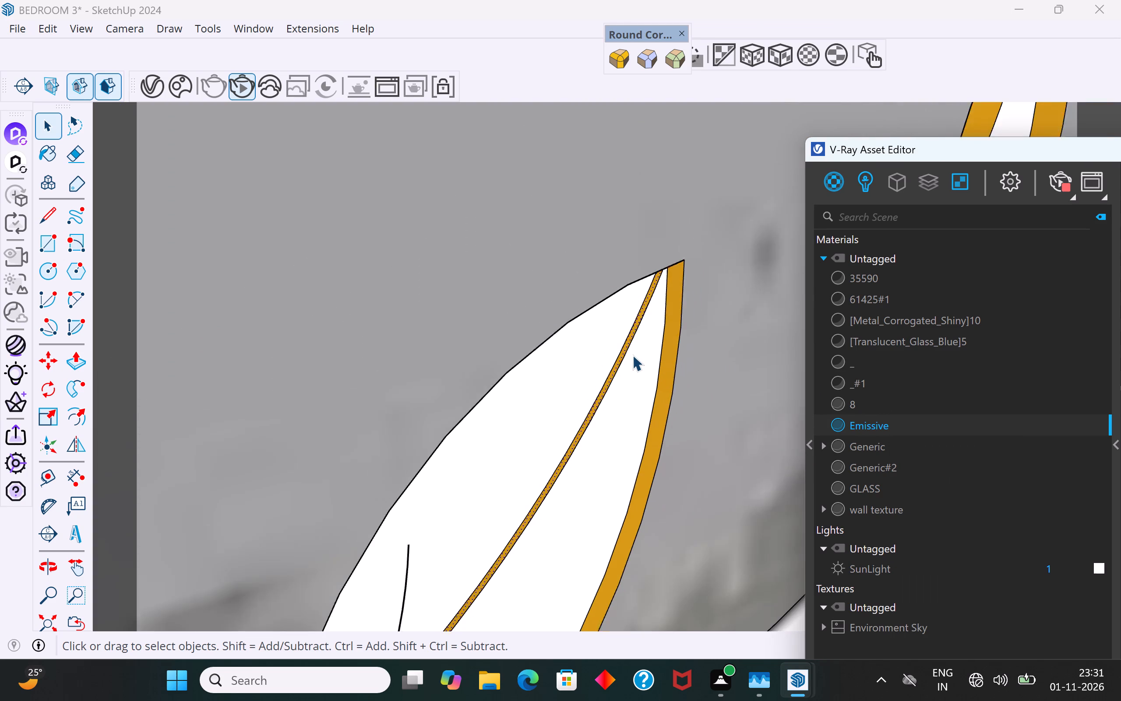
scroll(632, 355, down, 4)
scroll(520, 330, down, 4)
scroll(494, 559, up, 3)
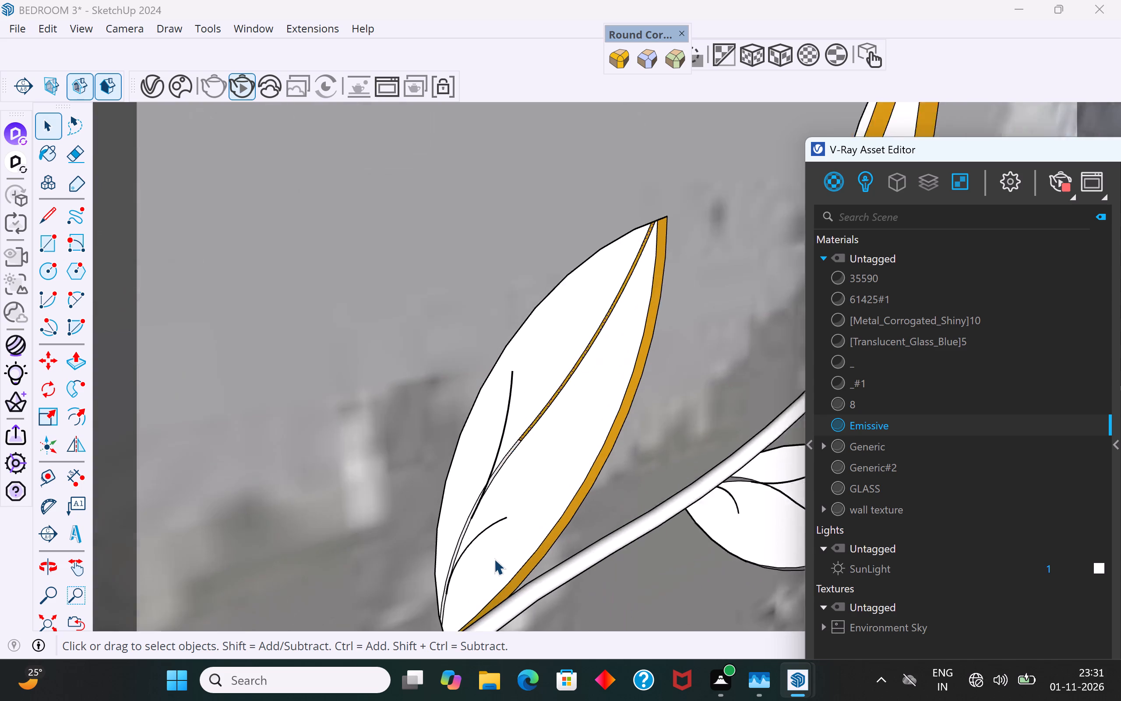
scroll(494, 559, up, 10)
scroll(412, 450, up, 9)
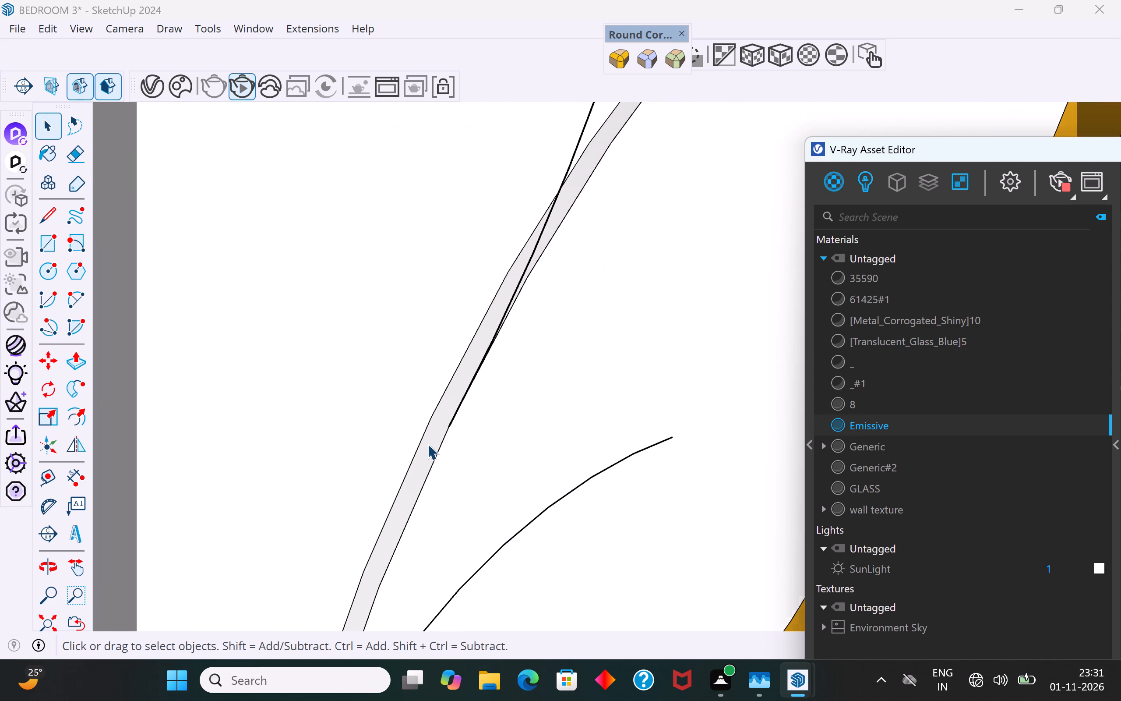
click(427, 444)
right_click(878, 428)
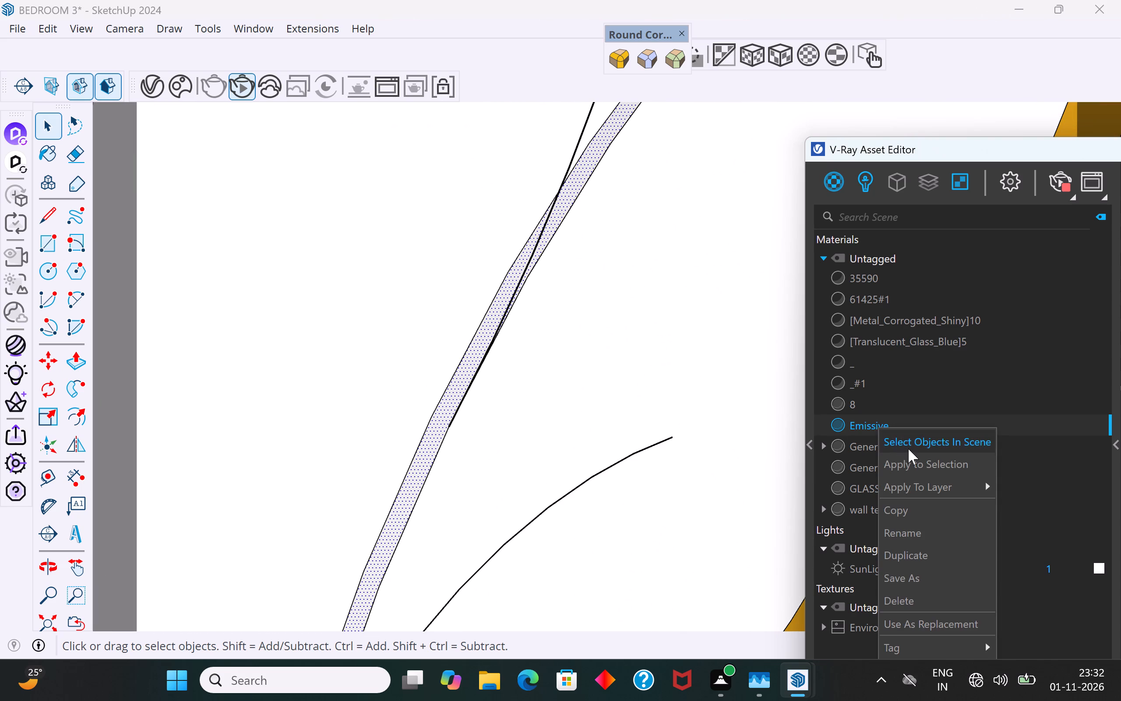
click(911, 456)
Apply Emissive to the second upward-pointing leaf's outer side face along its left edge and leave that leaf's editing.
scroll(532, 430, down, 13)
scroll(526, 441, up, 1)
middle_drag(522, 448, 0, 586)
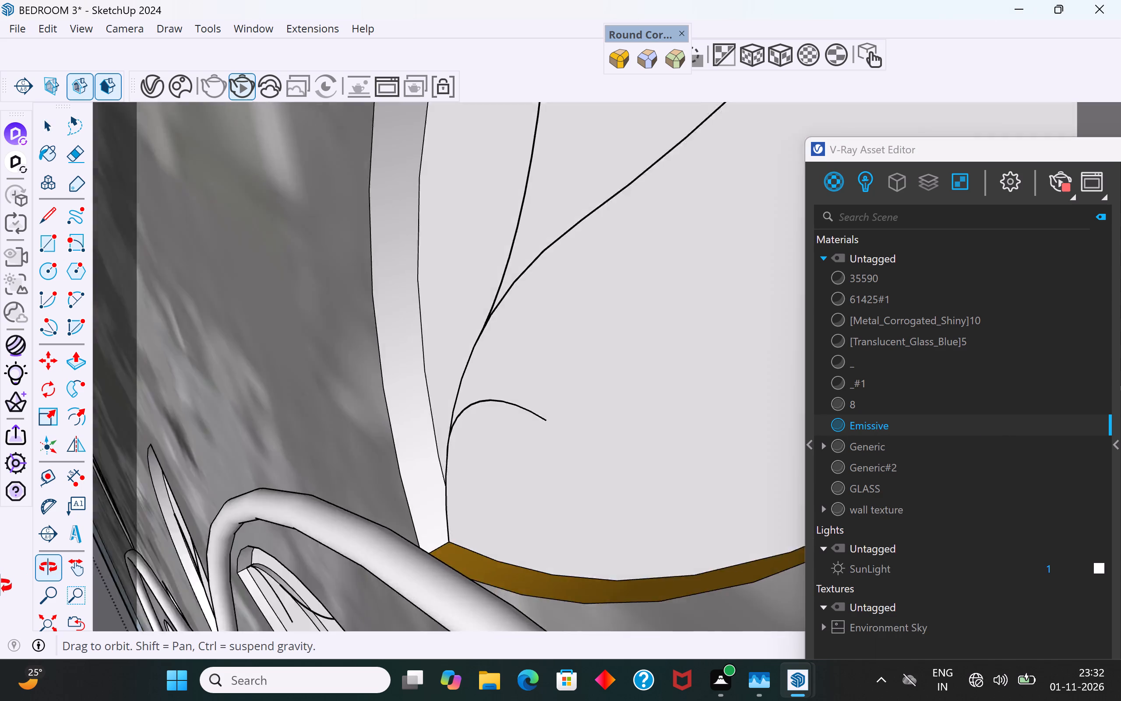
middle_drag(0, 586, 0, 503)
click(399, 377)
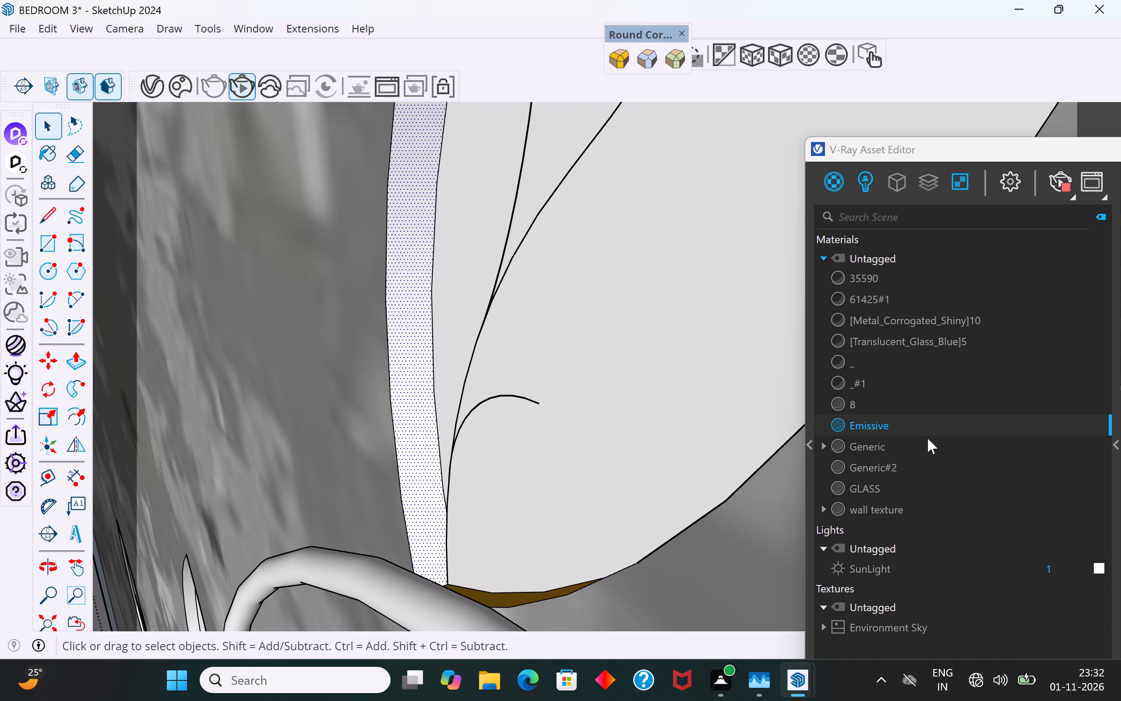
right_click(932, 423)
click(987, 455)
scroll(543, 347, down, 7)
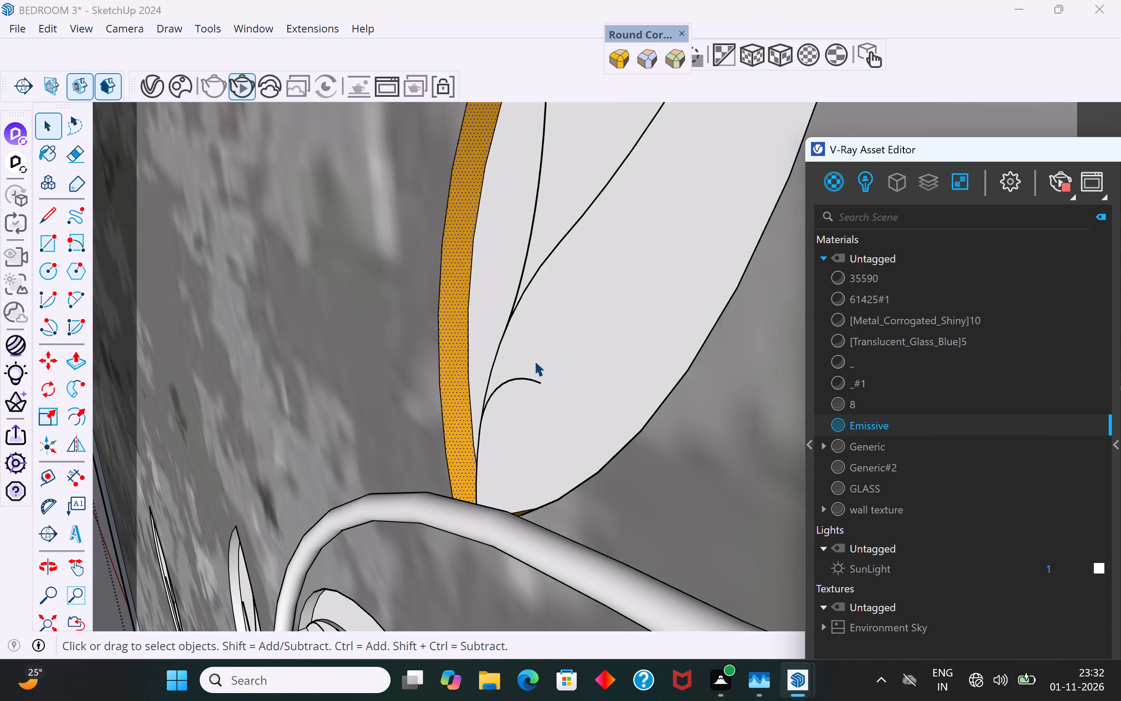
scroll(534, 361, down, 15)
middle_drag(497, 387, 658, 492)
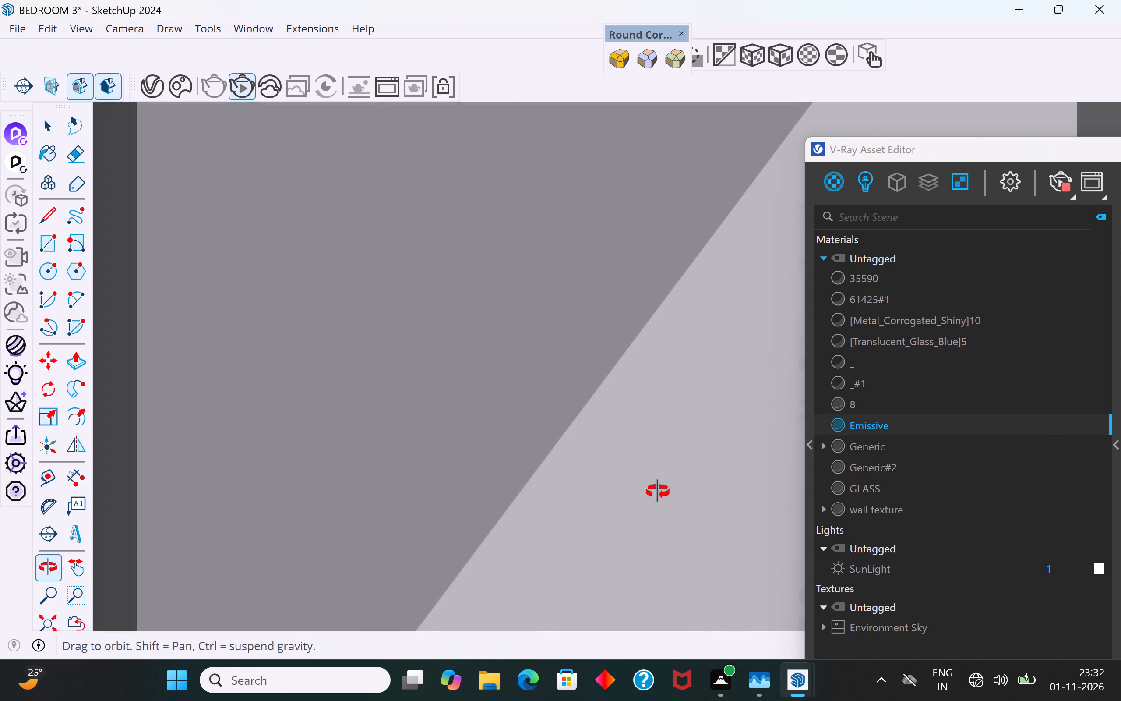
middle_drag(658, 492, 641, 477)
scroll(408, 290, down, 18)
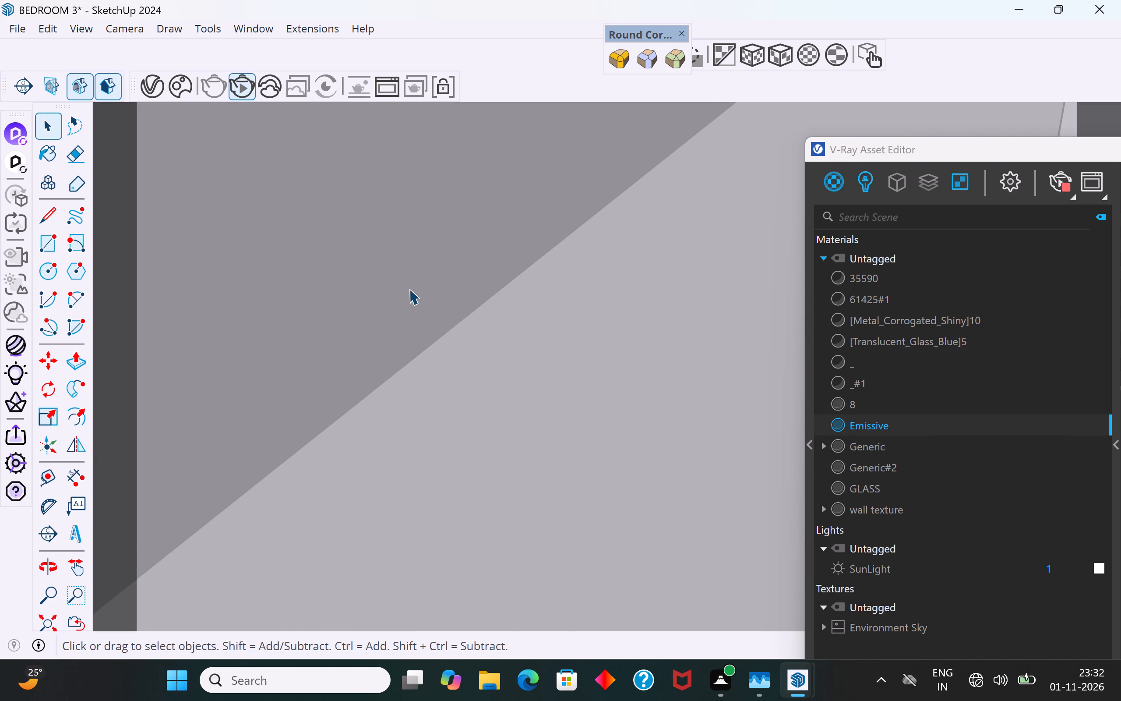
scroll(409, 289, down, 19)
scroll(409, 289, down, 12)
click(590, 261)
Open the right-pointing leaf lower down the vine for editing and apply Emissive to its lower outer side face.
scroll(643, 208, down, 8)
middle_drag(344, 418, 546, 287)
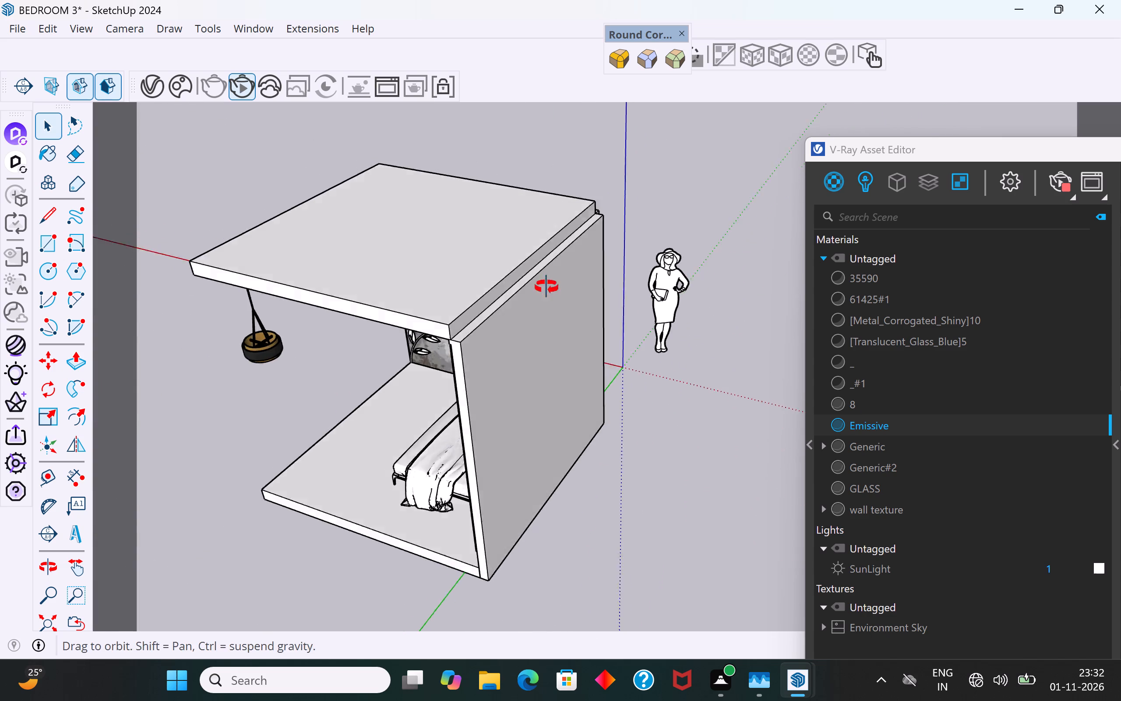
middle_drag(546, 287, 564, 275)
scroll(463, 328, up, 20)
scroll(463, 328, up, 5)
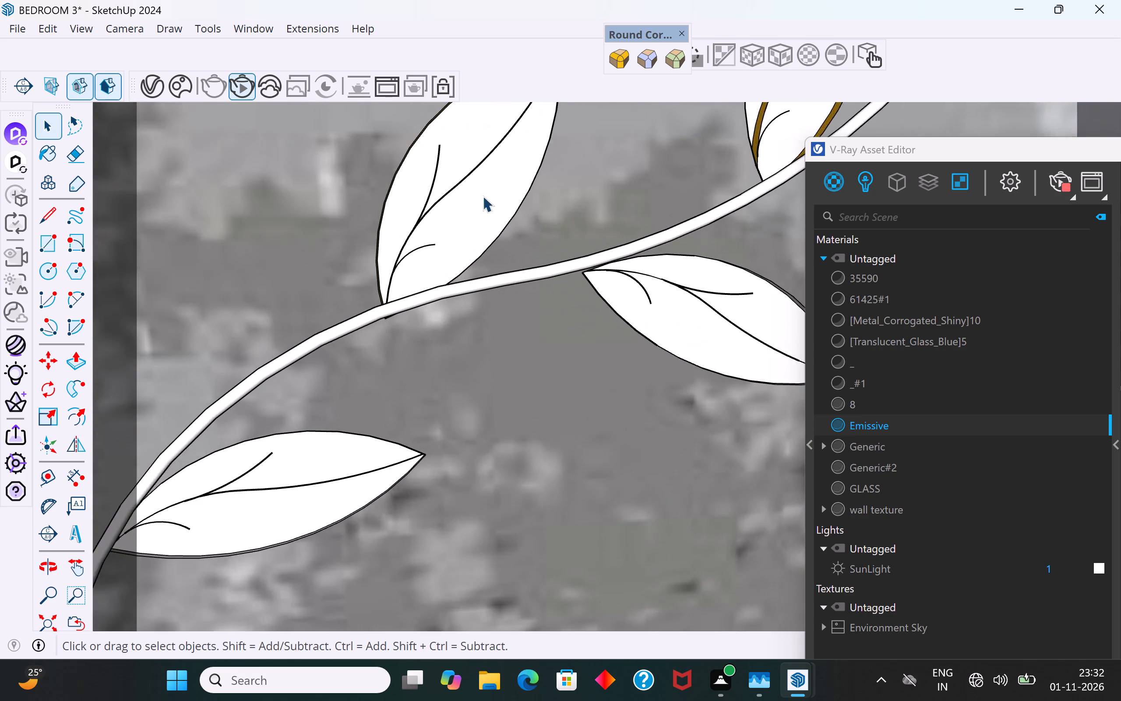
scroll(483, 196, up, 1)
middle_drag(483, 196, 607, 298)
scroll(628, 233, down, 3)
scroll(387, 492, up, 14)
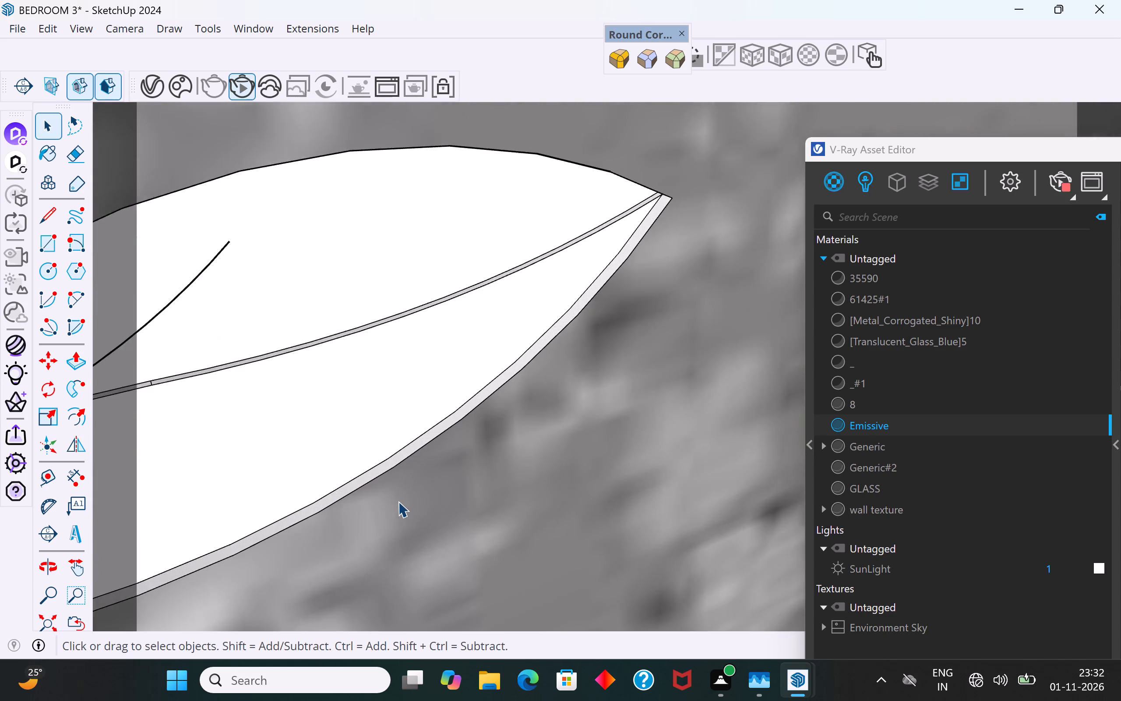
scroll(398, 501, up, 4)
click(440, 399)
scroll(440, 399, up, 6)
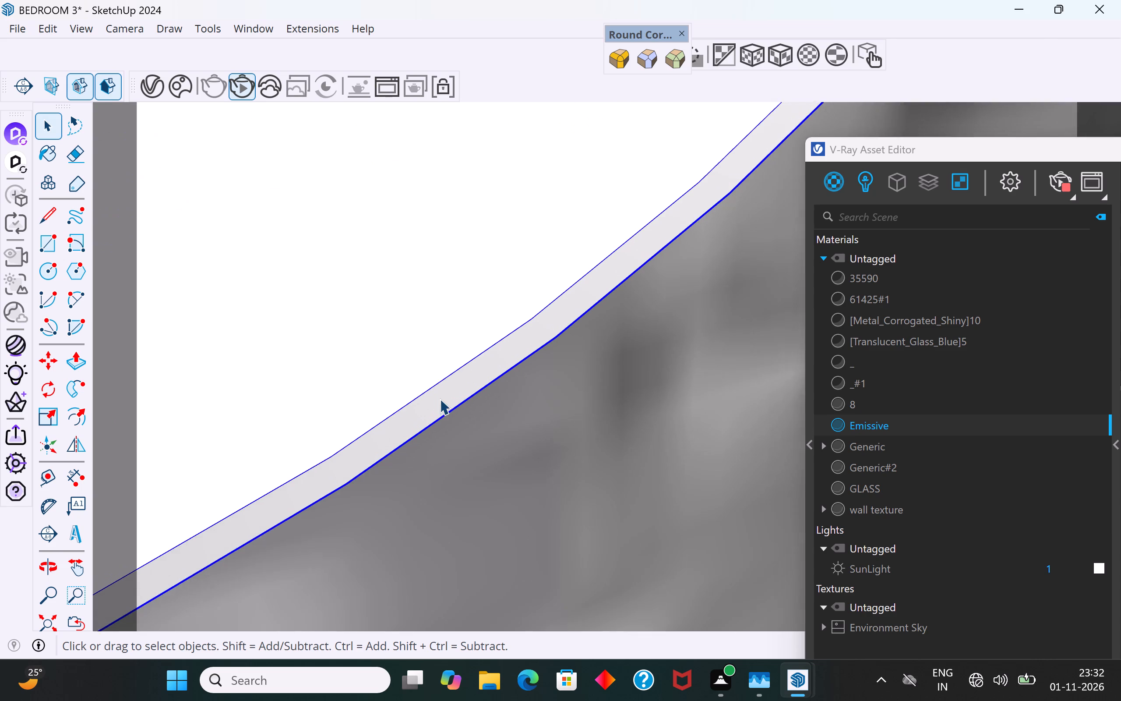
scroll(440, 399, up, 2)
click(440, 399)
double_click(441, 398)
click(524, 342)
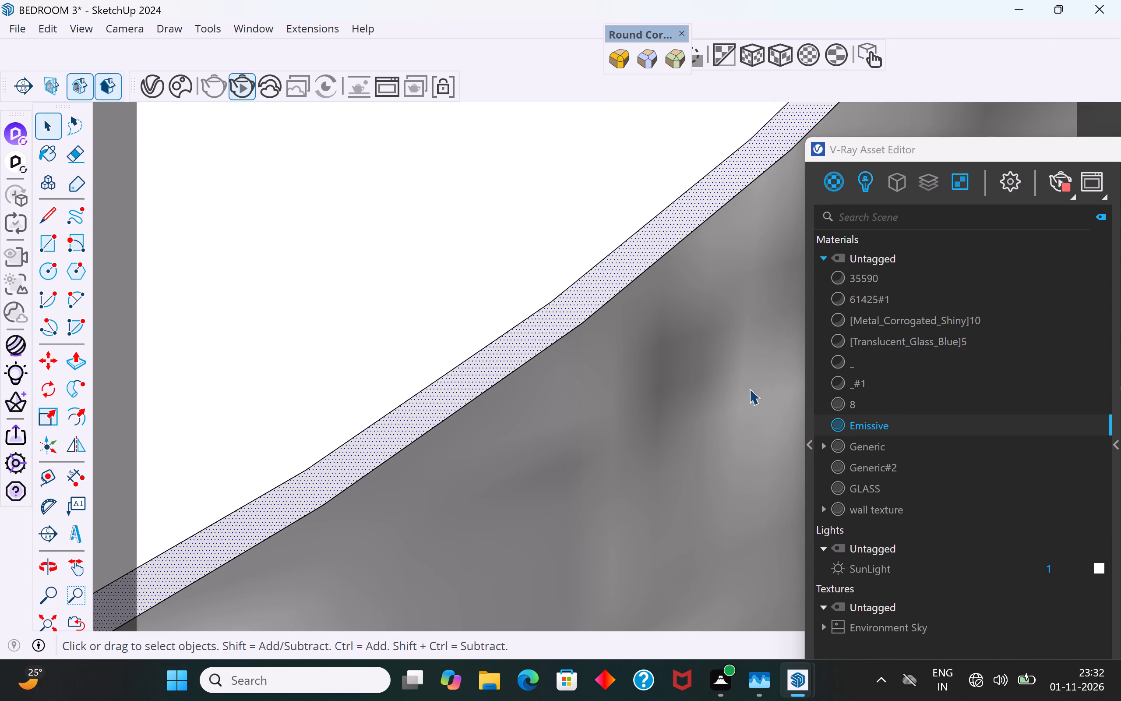
right_click(887, 418)
click(921, 455)
Apply the Emissive material to the tip-side and stem-side midrib faces of the right-pointing leaf.
scroll(573, 386, down, 8)
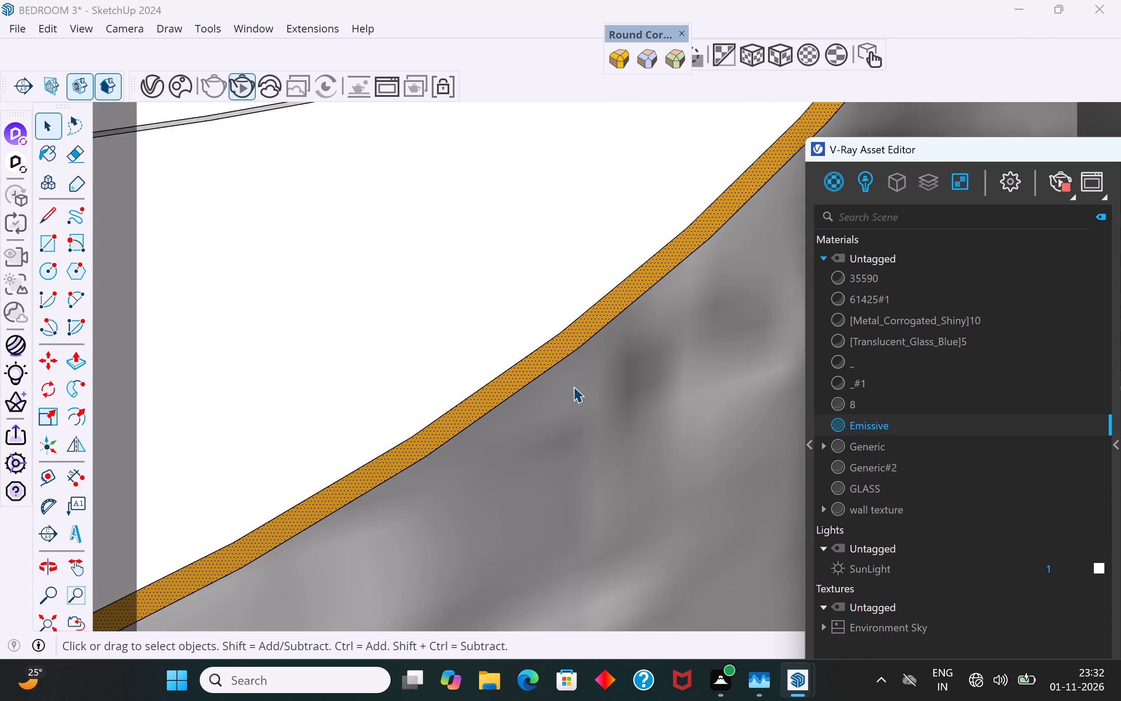
scroll(573, 386, down, 9)
scroll(495, 257, up, 8)
middle_drag(555, 325, 606, 417)
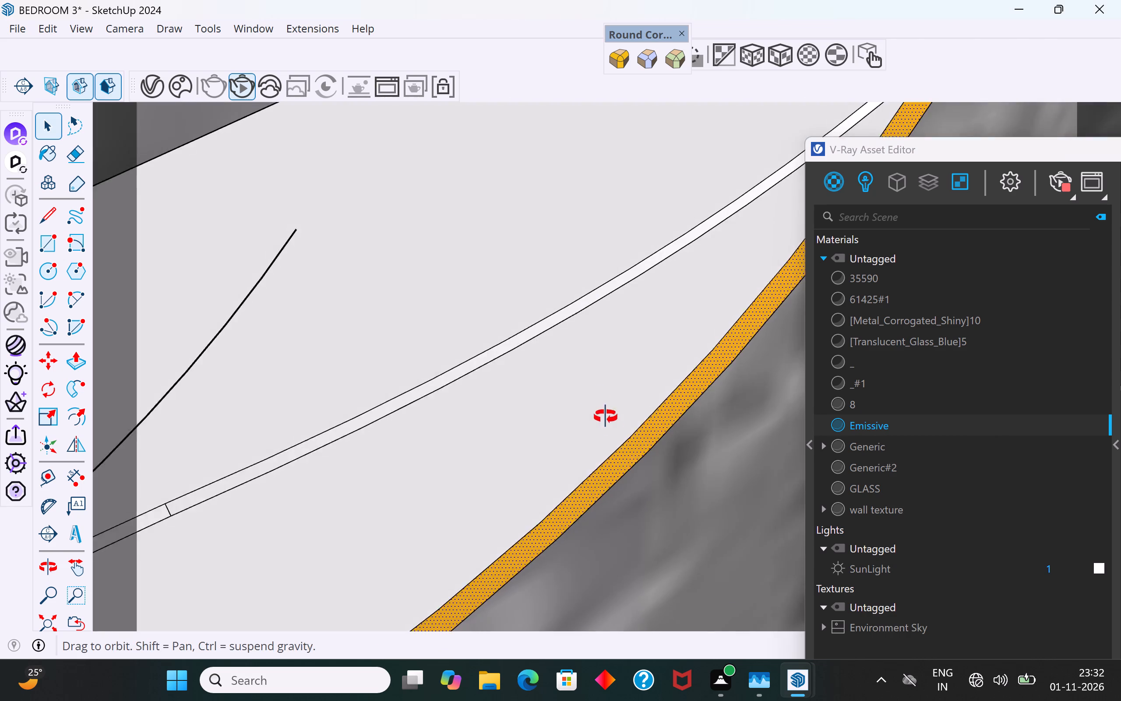
middle_drag(606, 417, 613, 437)
scroll(592, 312, up, 7)
click(611, 273)
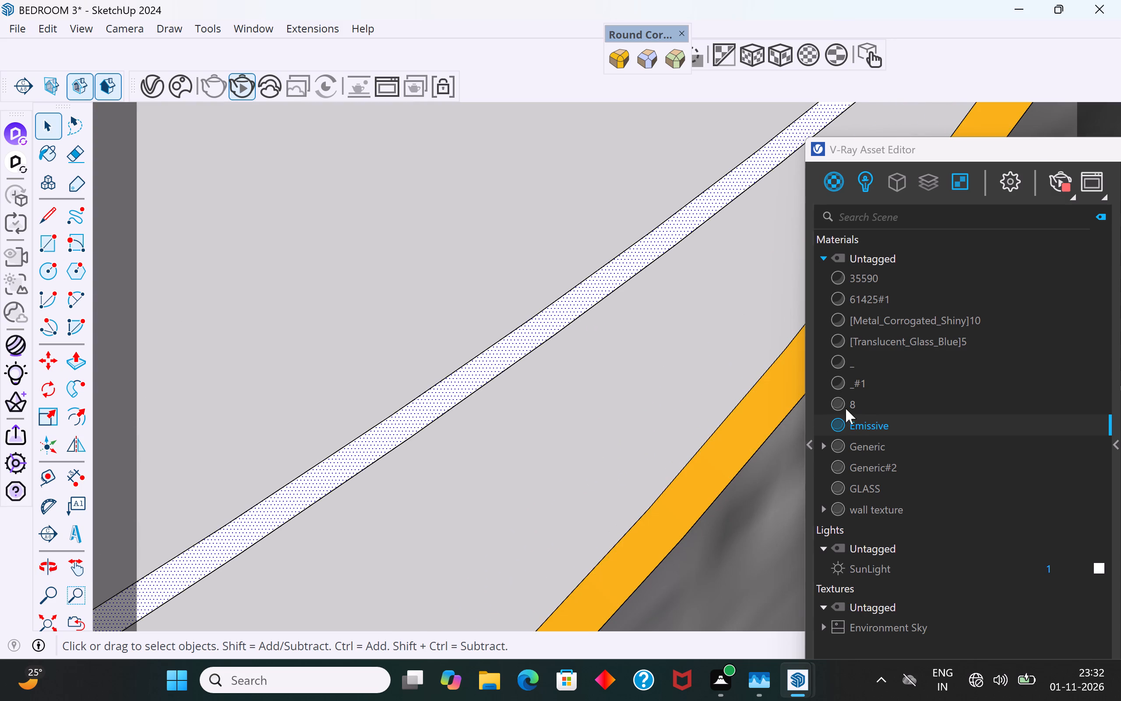
right_click(853, 421)
click(899, 453)
scroll(533, 321, down, 12)
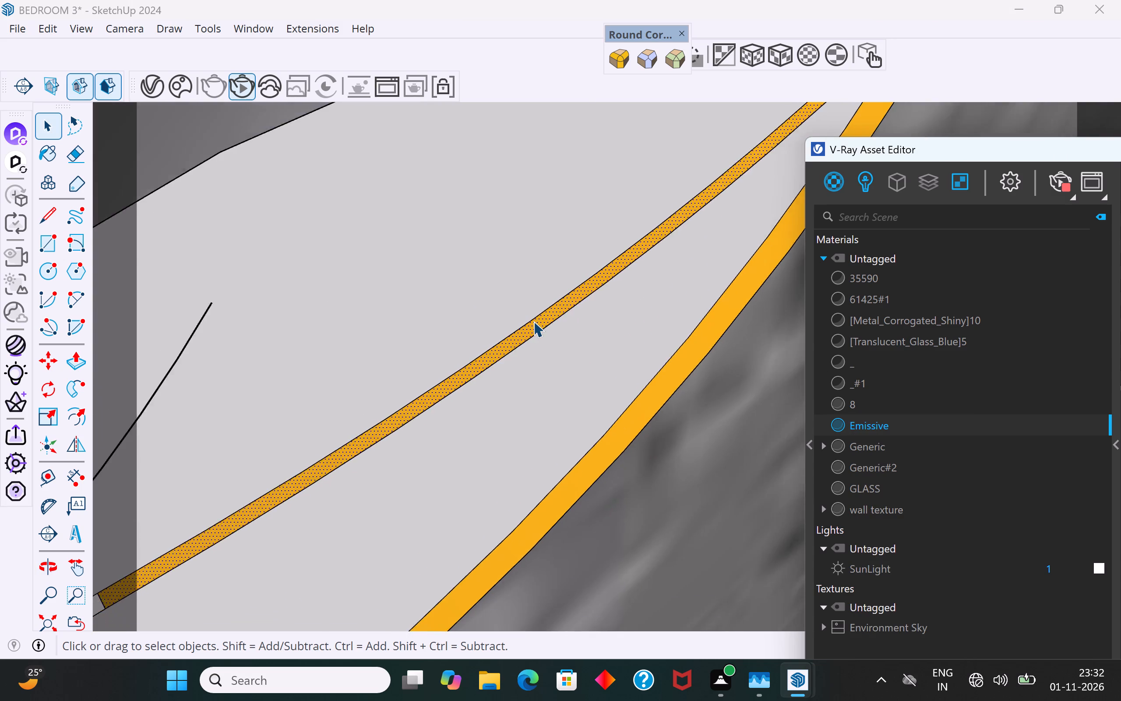
scroll(533, 321, down, 8)
scroll(314, 480, up, 18)
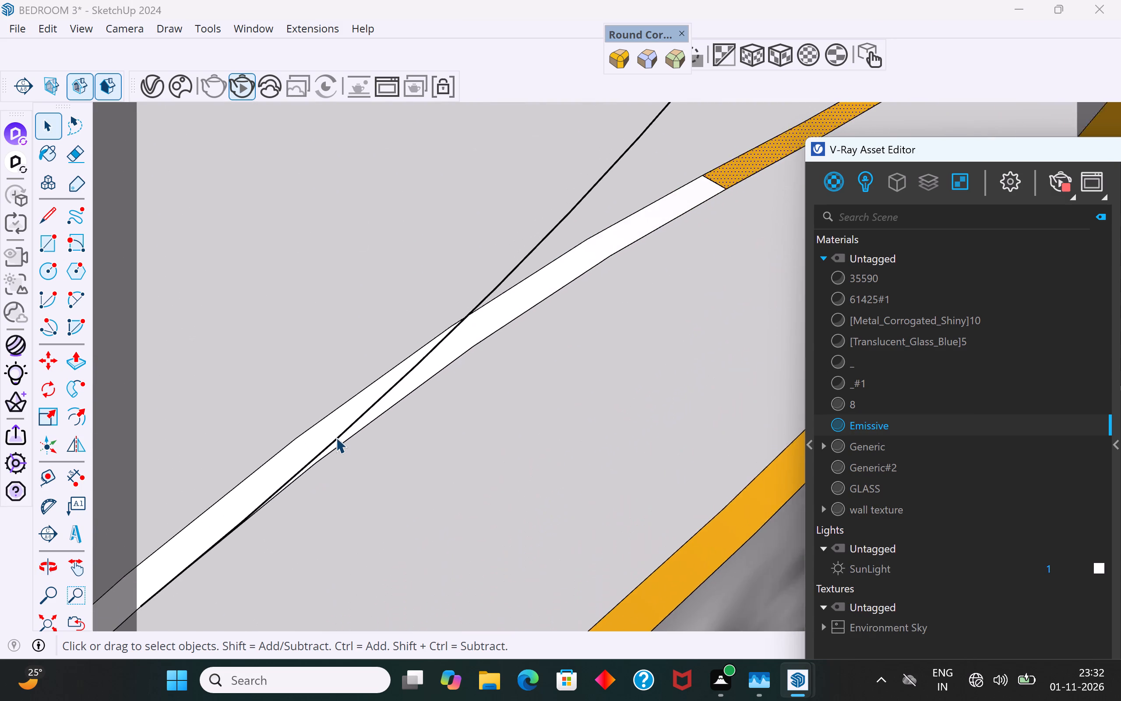
scroll(336, 437, up, 1)
click(335, 434)
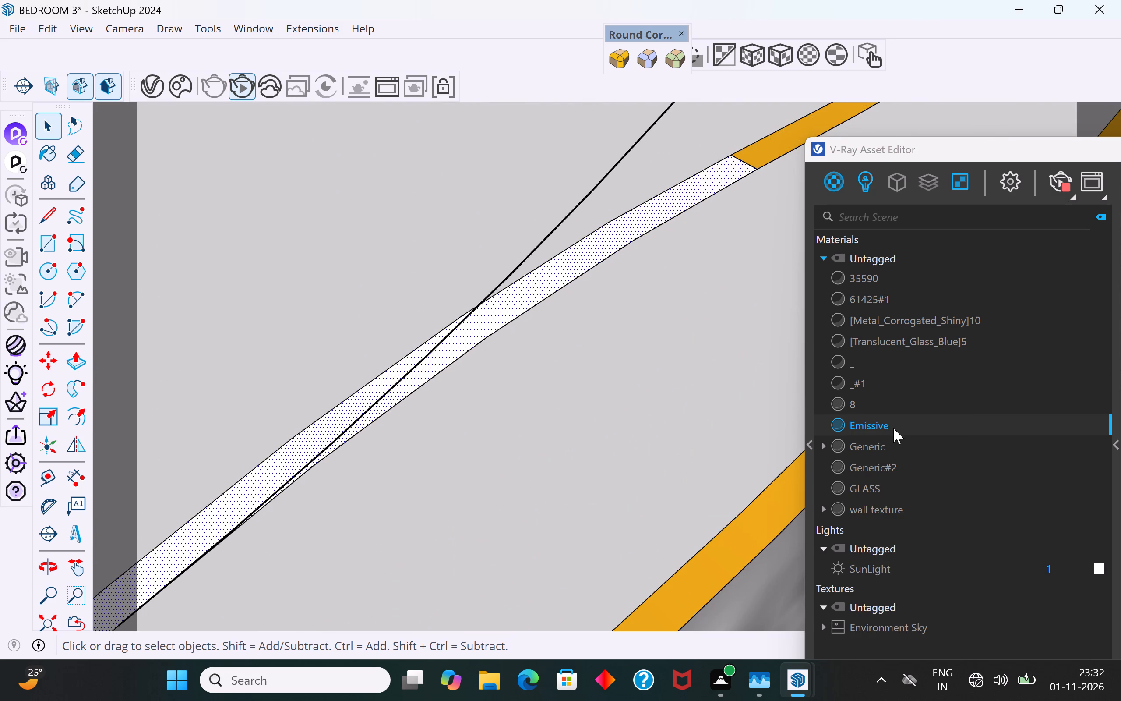
right_click(893, 428)
click(927, 465)
Apply Emissive to the right-pointing leaf's upper outer side face and leave that leaf's editing.
scroll(483, 442, down, 12)
middle_drag(471, 448, 273, 387)
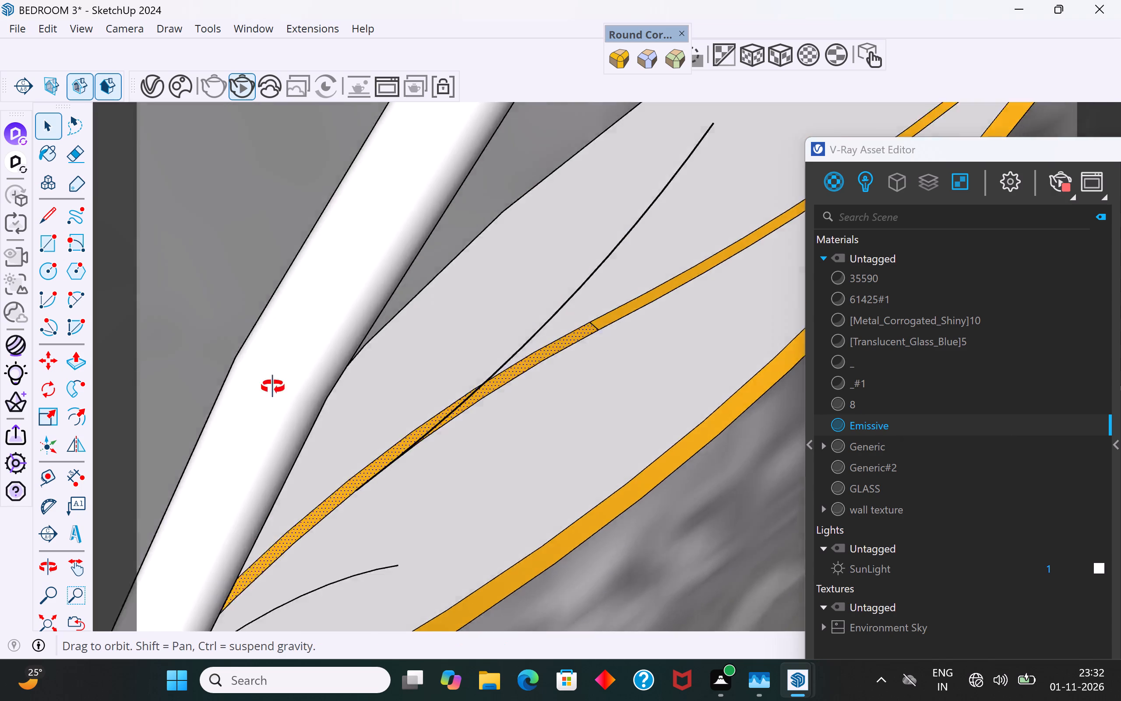
middle_drag(273, 387, 35, 253)
click(286, 254)
click(289, 235)
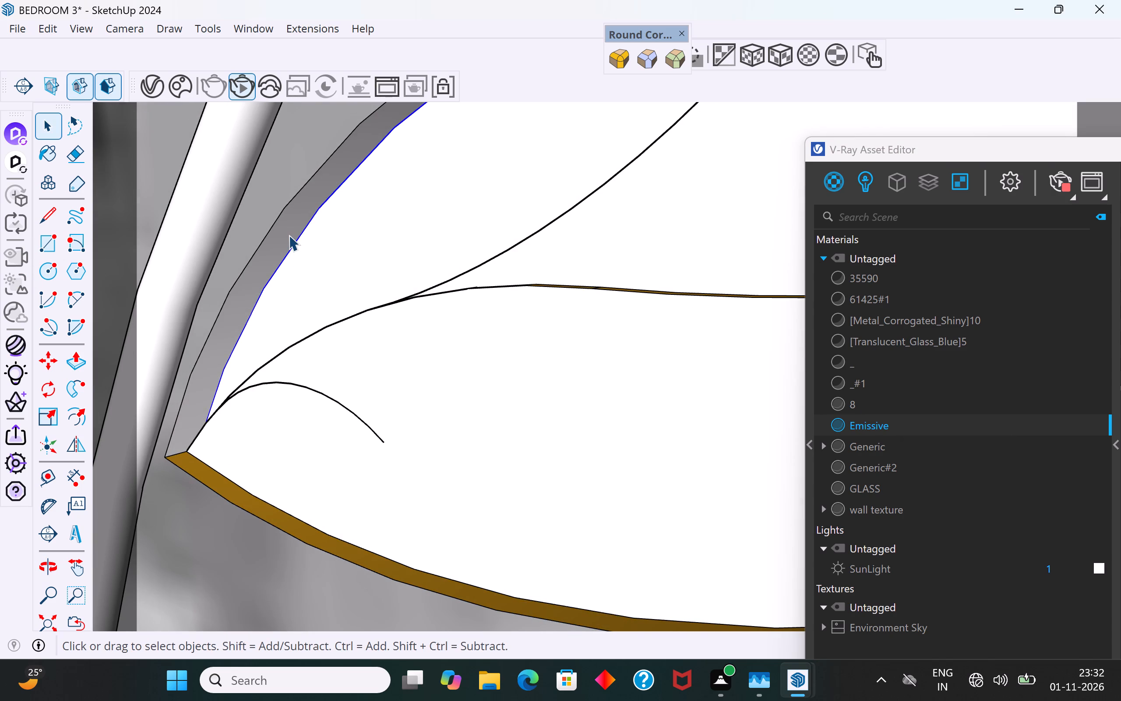
right_click(900, 425)
click(934, 460)
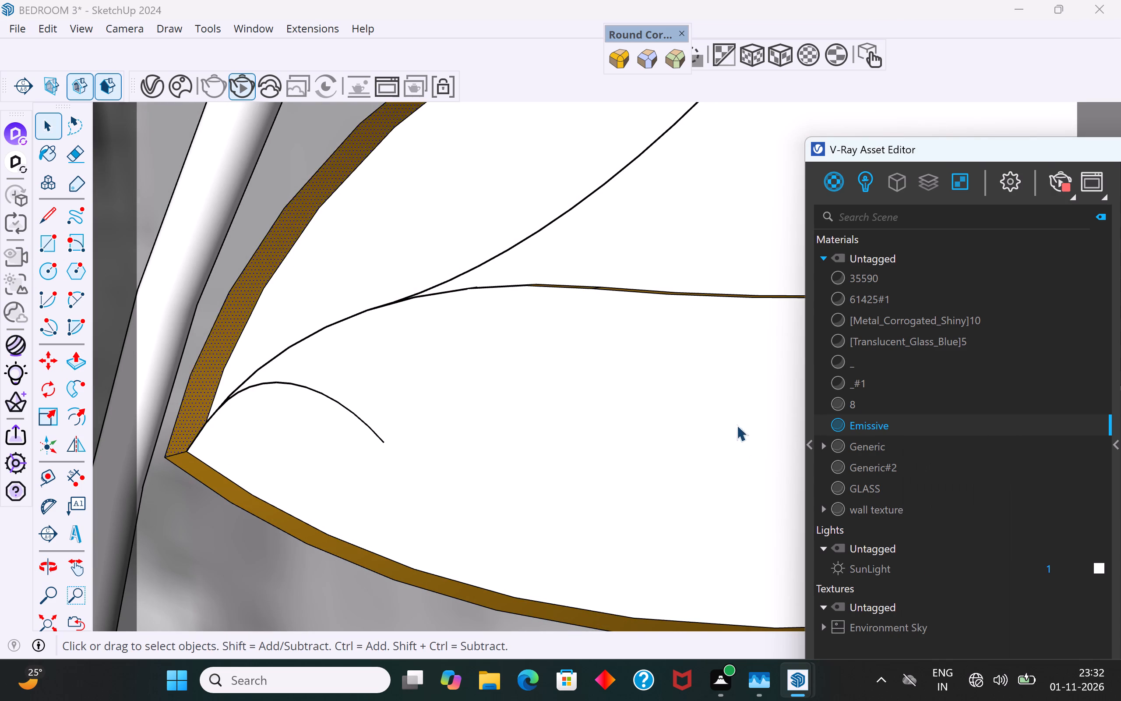
scroll(356, 560, down, 7)
middle_drag(458, 447, 772, 242)
scroll(350, 502, down, 7)
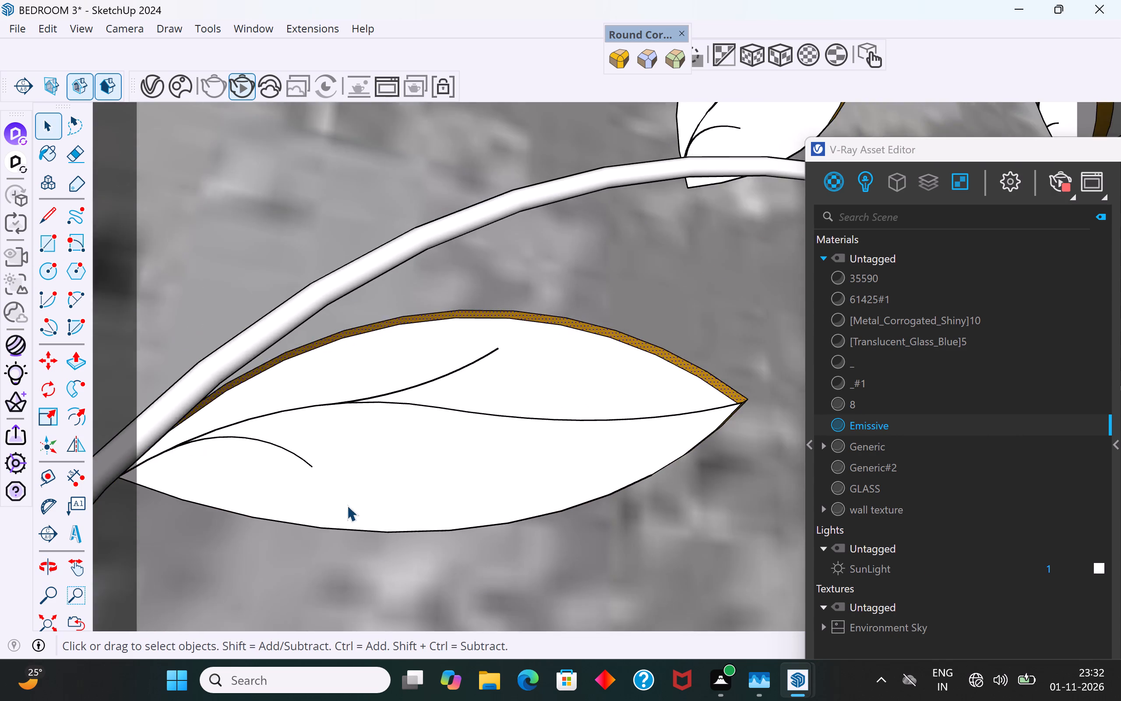
scroll(347, 505, down, 6)
middle_drag(469, 315, 464, 564)
scroll(476, 366, down, 10)
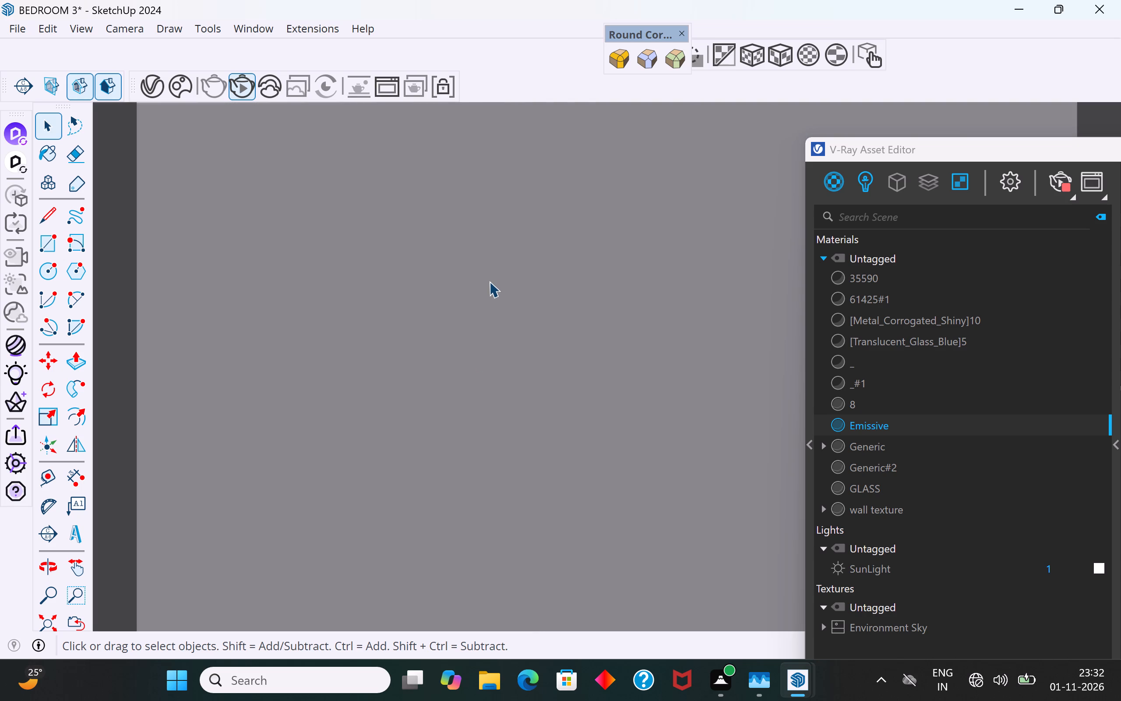
scroll(611, 396, down, 20)
scroll(611, 396, down, 9)
scroll(713, 279, up, 1)
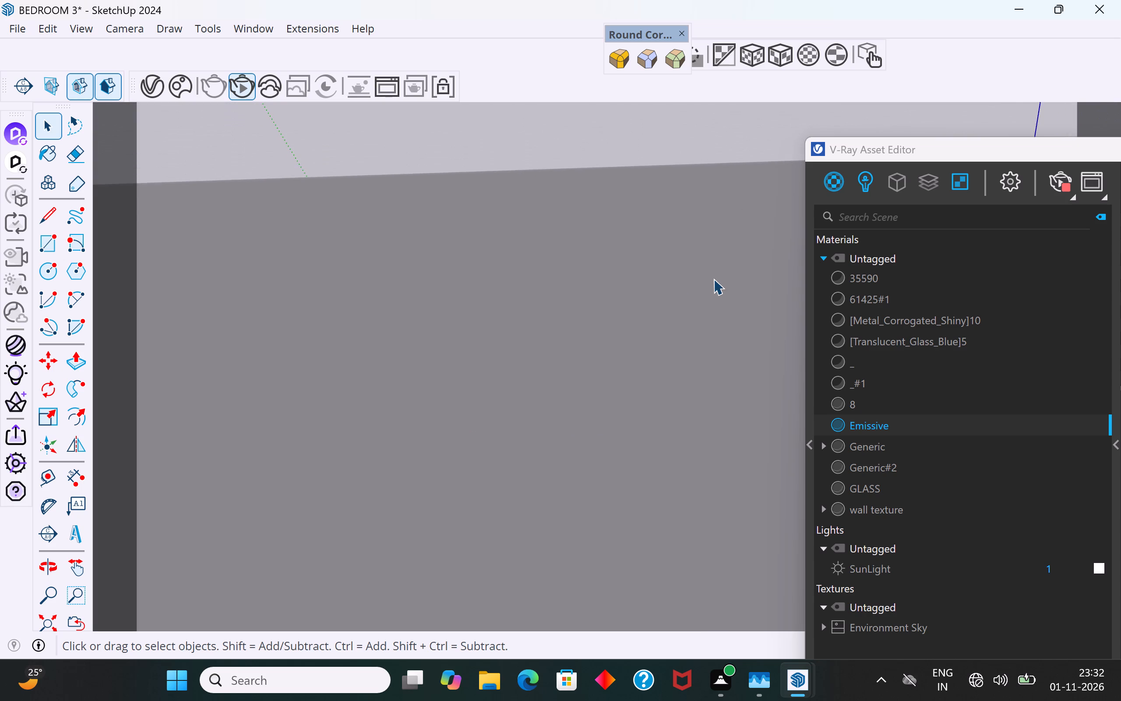
scroll(716, 276, down, 8)
scroll(719, 214, up, 1)
scroll(679, 124, down, 17)
scroll(667, 144, down, 5)
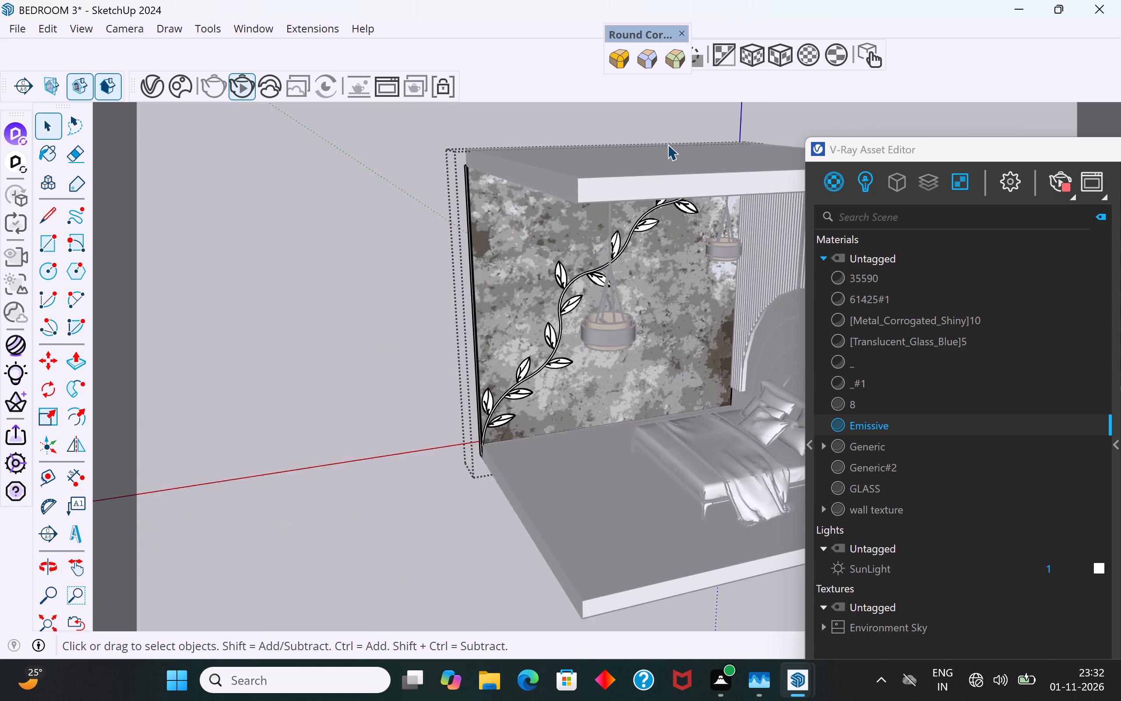
click(369, 423)
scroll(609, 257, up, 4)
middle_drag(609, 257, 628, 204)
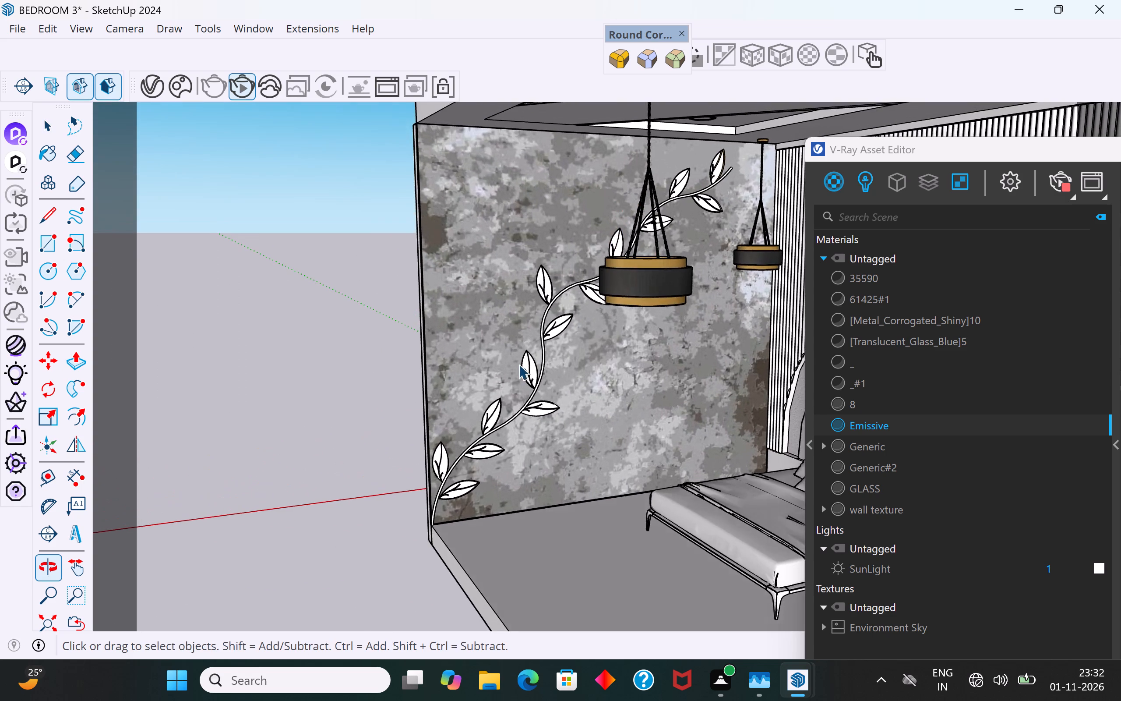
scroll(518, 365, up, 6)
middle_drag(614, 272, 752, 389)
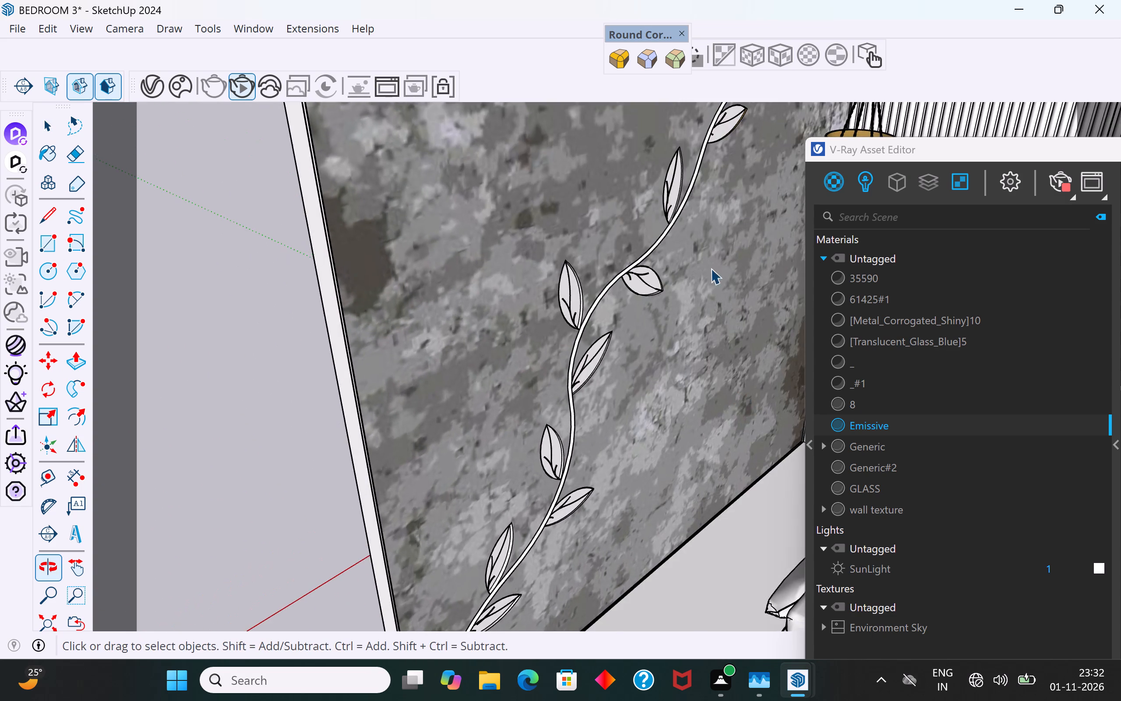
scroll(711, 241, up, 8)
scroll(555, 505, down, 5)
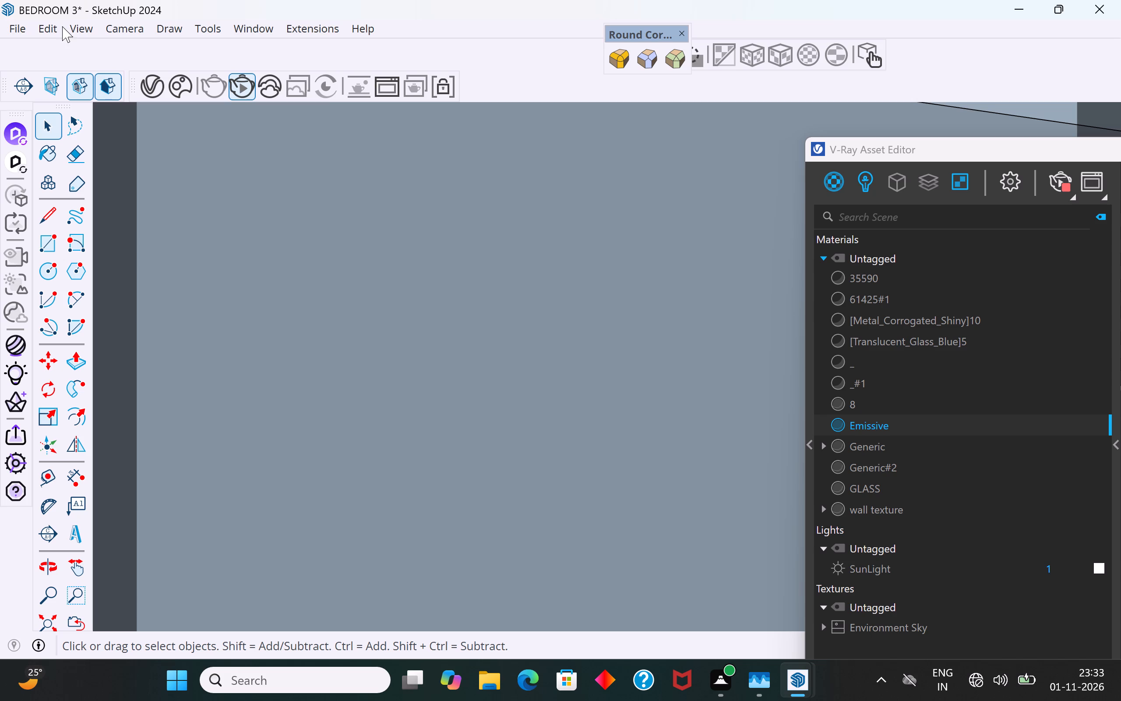
Save the model as BEDROOM 3 in the Sketchup intership file folder, replacing the existing file.
click(22, 24)
click(44, 122)
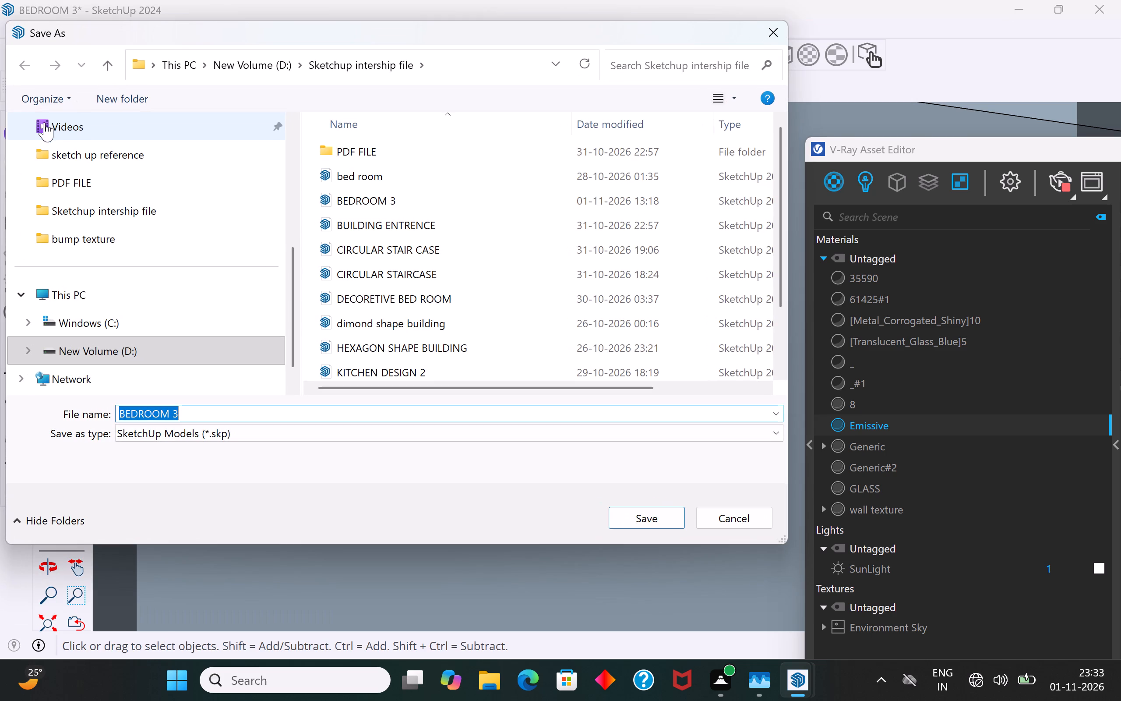
click(654, 520)
click(608, 340)
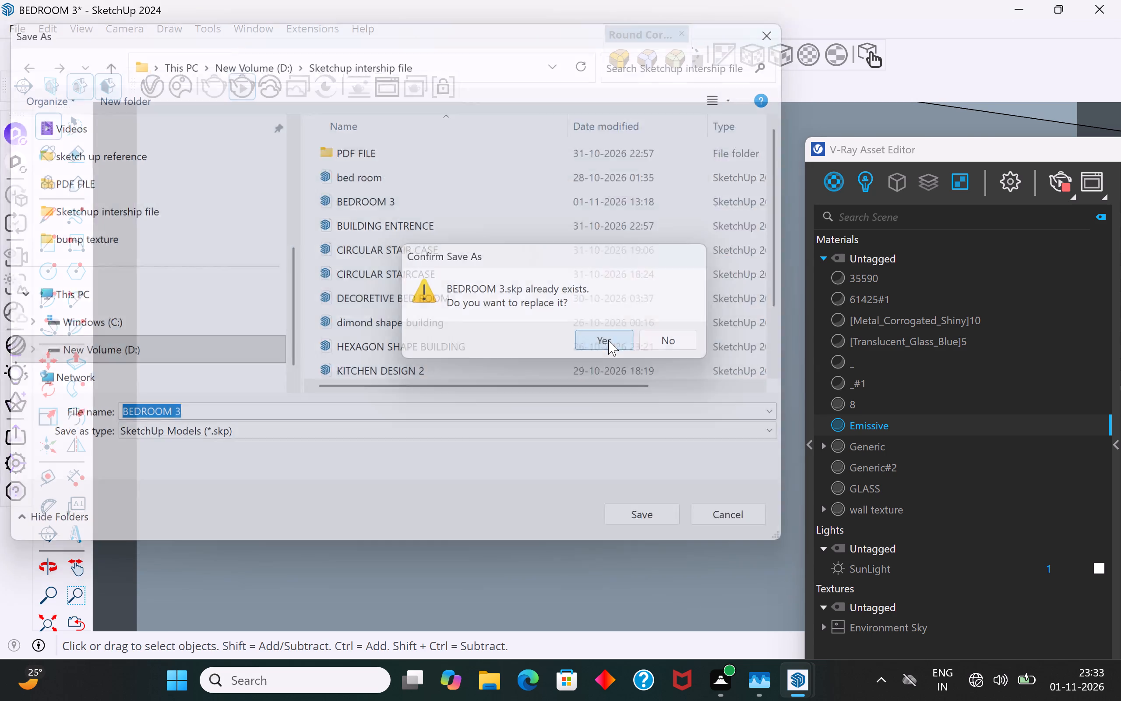
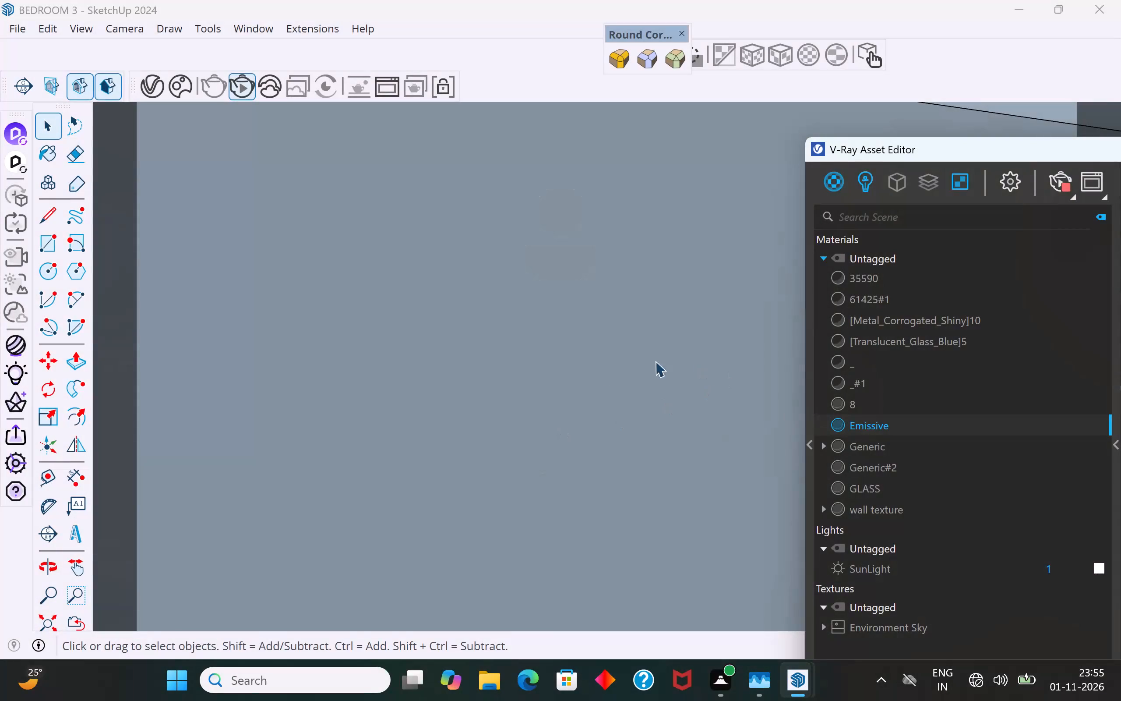
Open the unlit leaf below the stem near the wall vine's tip for editing and apply the Emissive material to its upper edge face.
scroll(517, 496, down, 20)
scroll(517, 496, down, 4)
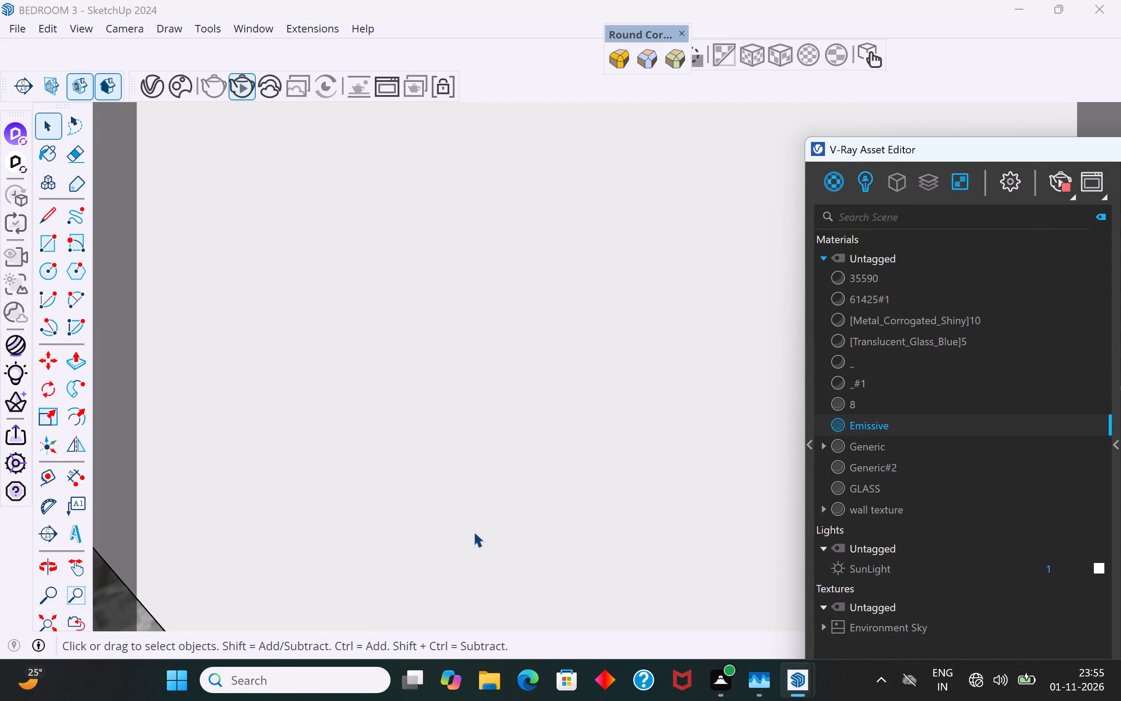
scroll(473, 531, down, 20)
scroll(473, 531, down, 20)
scroll(473, 531, down, 9)
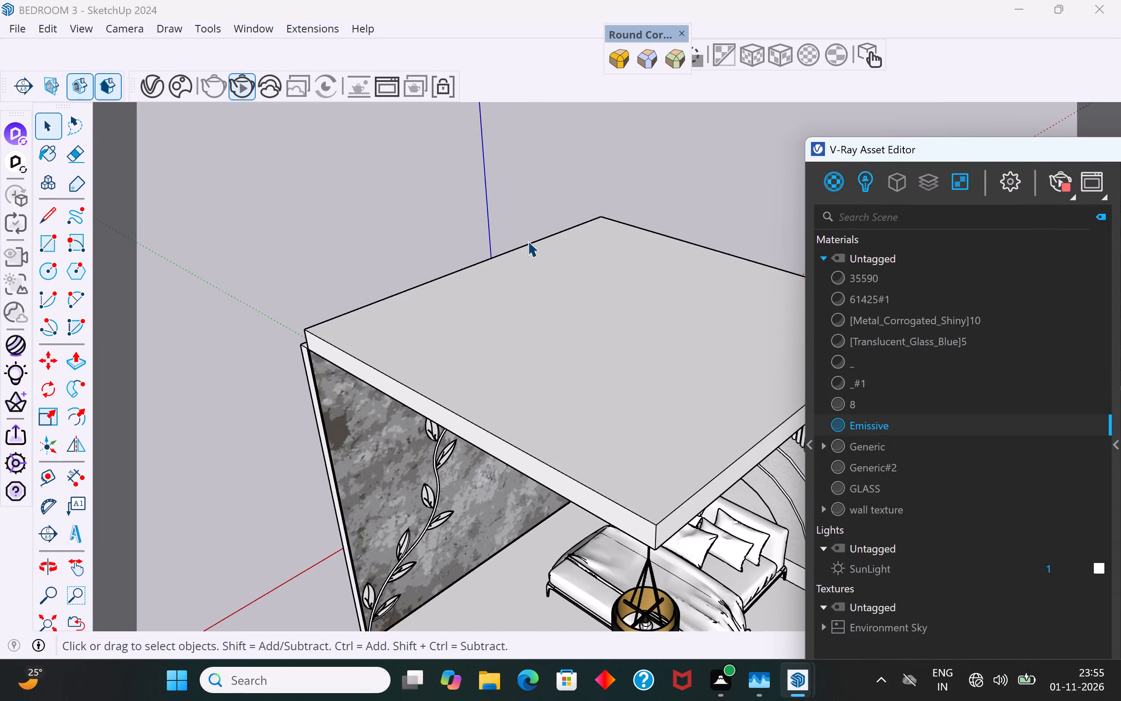
scroll(528, 241, down, 4)
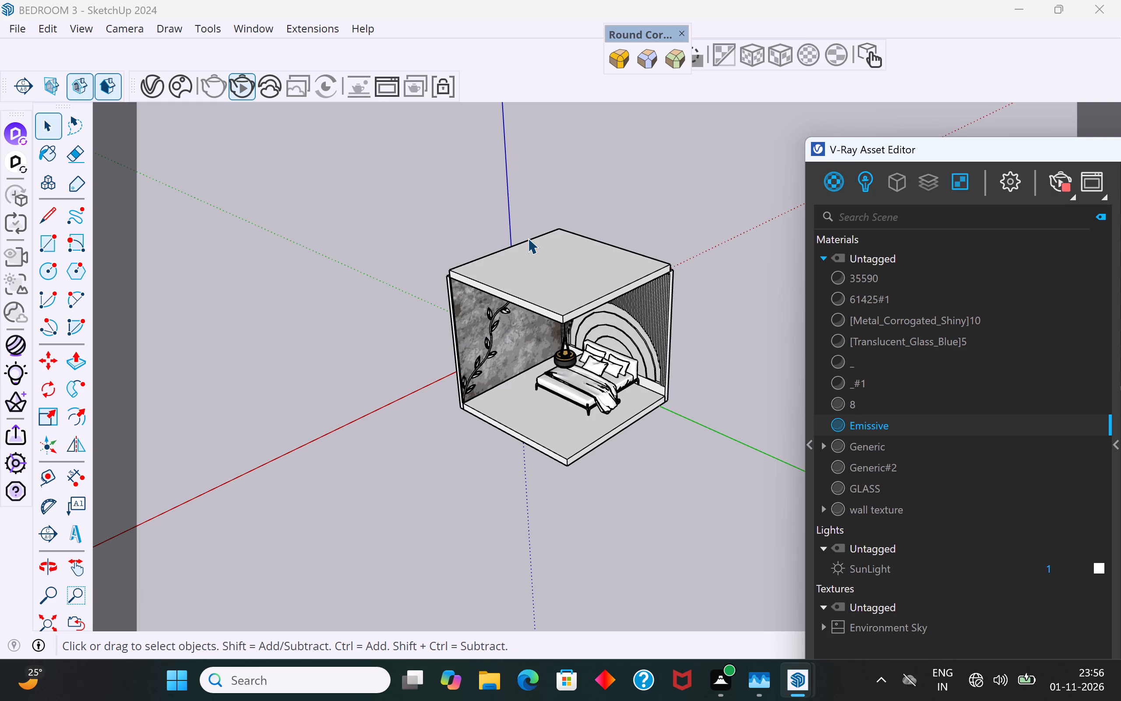
click(603, 580)
scroll(494, 222, up, 5)
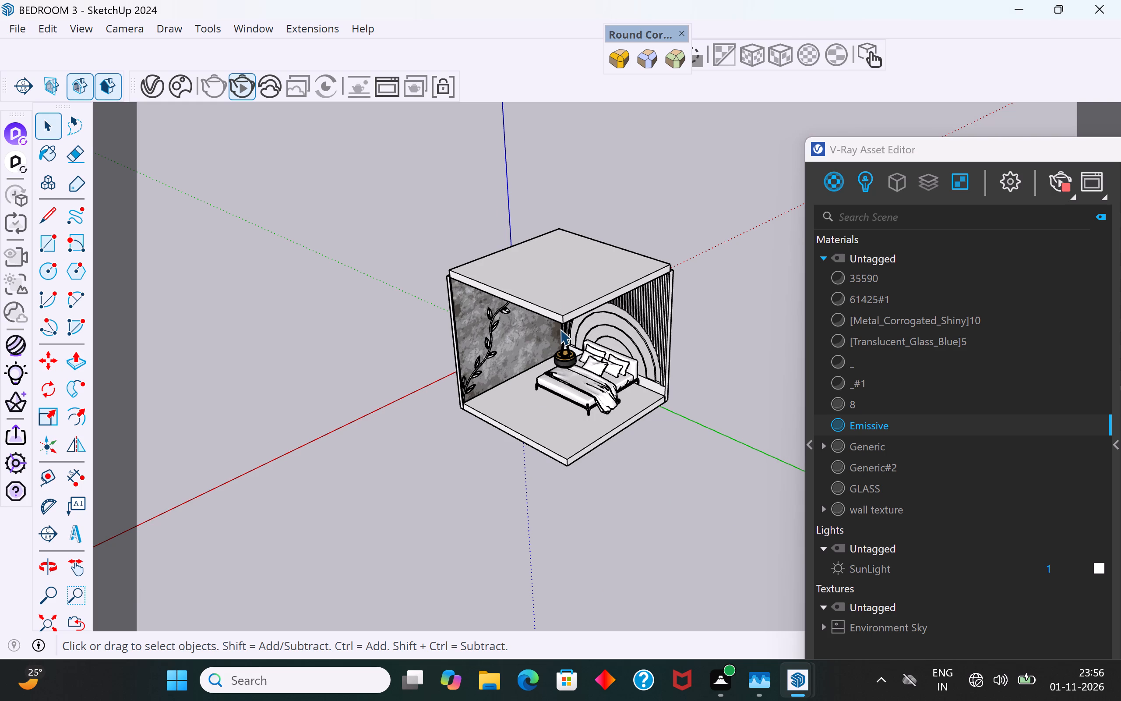
scroll(560, 329, up, 8)
middle_drag(565, 298, 549, 170)
scroll(474, 315, up, 7)
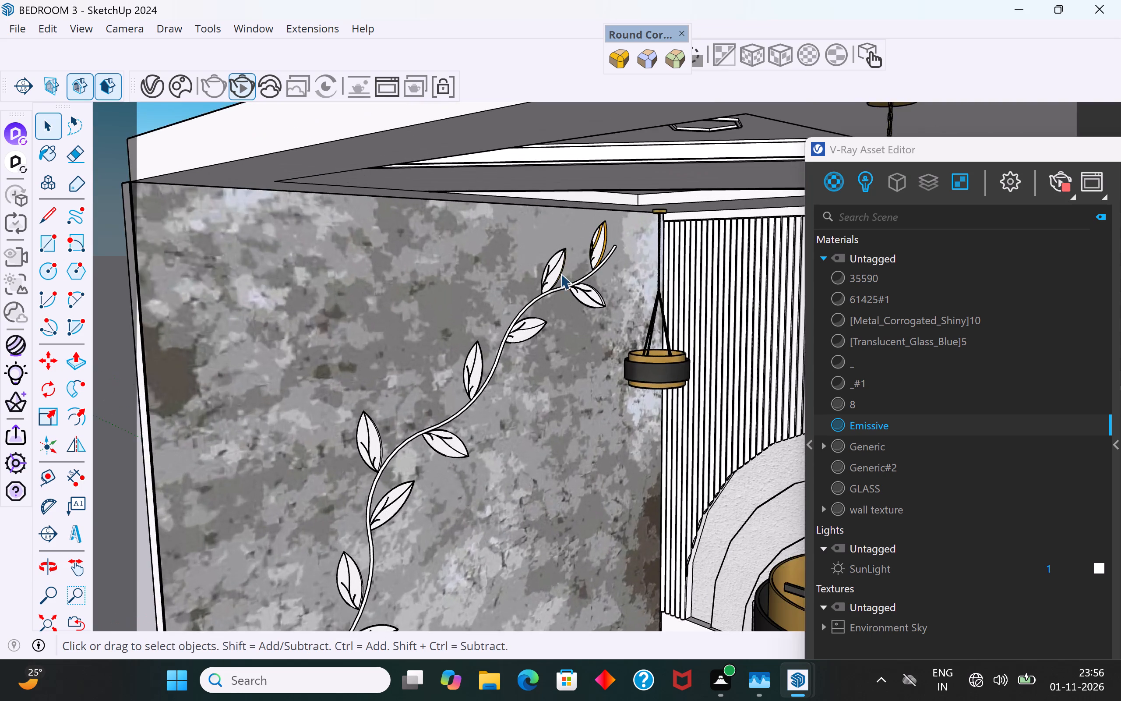
scroll(560, 273, up, 2)
middle_drag(596, 291, 394, 327)
scroll(394, 327, up, 1)
middle_drag(572, 441, 659, 464)
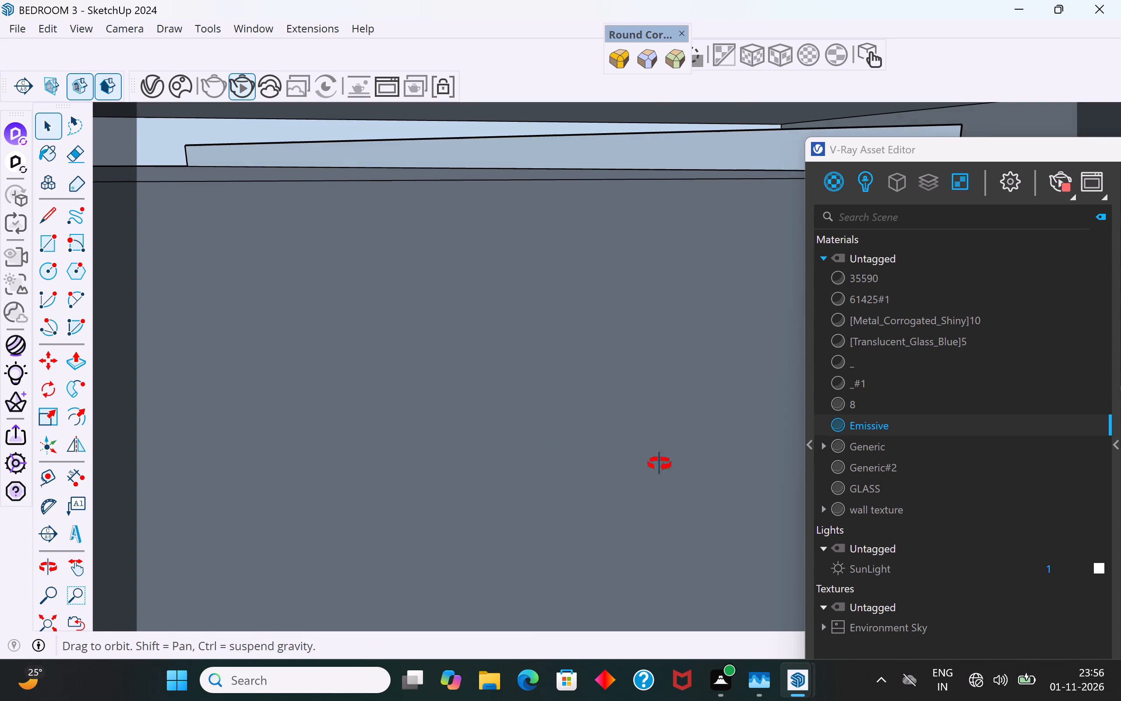
middle_drag(659, 464, 762, 467)
scroll(792, 448, down, 20)
scroll(792, 448, down, 8)
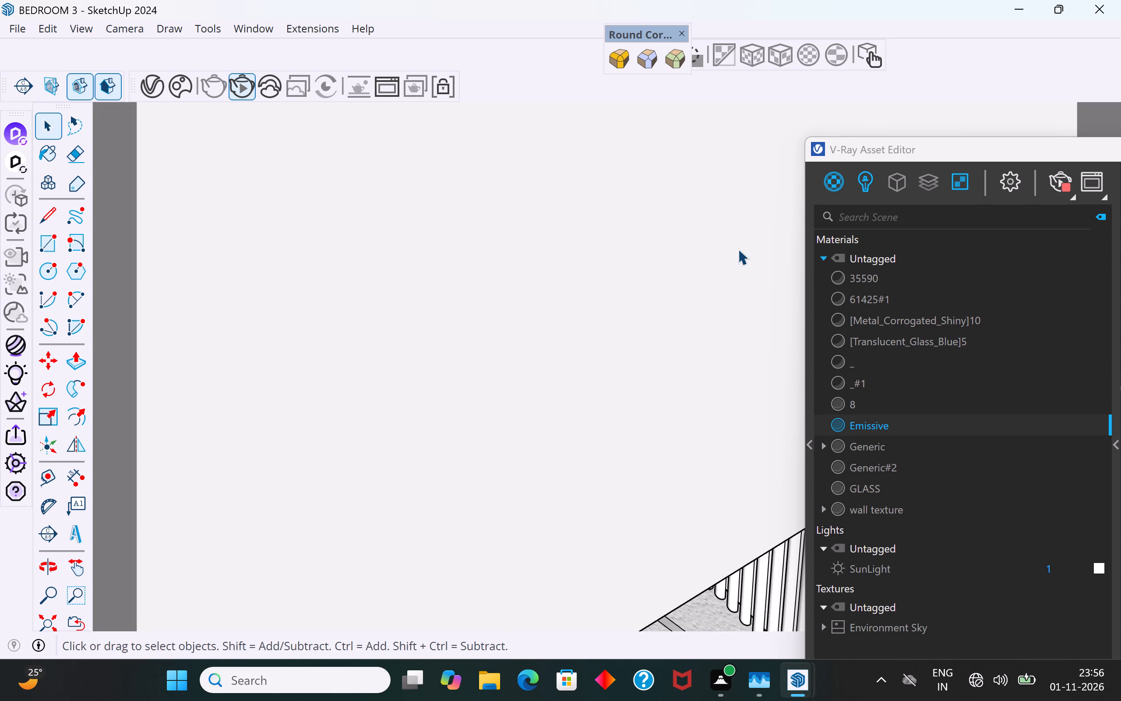
scroll(738, 249, down, 16)
scroll(701, 363, down, 4)
scroll(652, 348, down, 4)
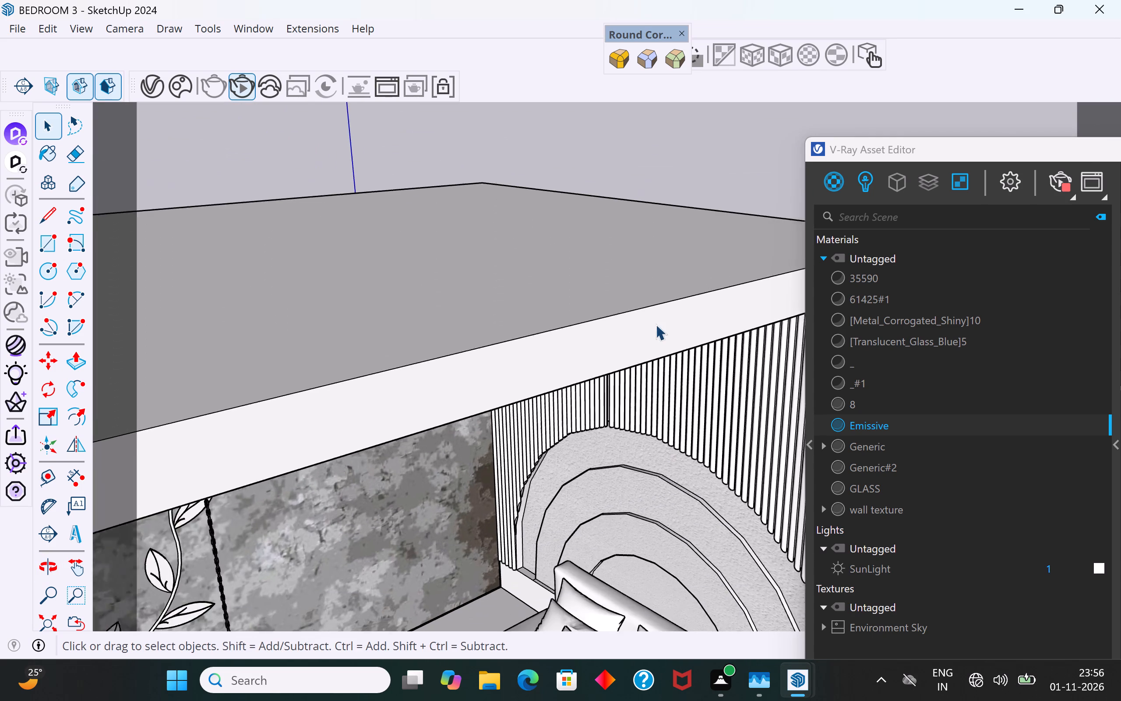
scroll(656, 324, down, 1)
scroll(575, 486, up, 7)
scroll(620, 234, down, 5)
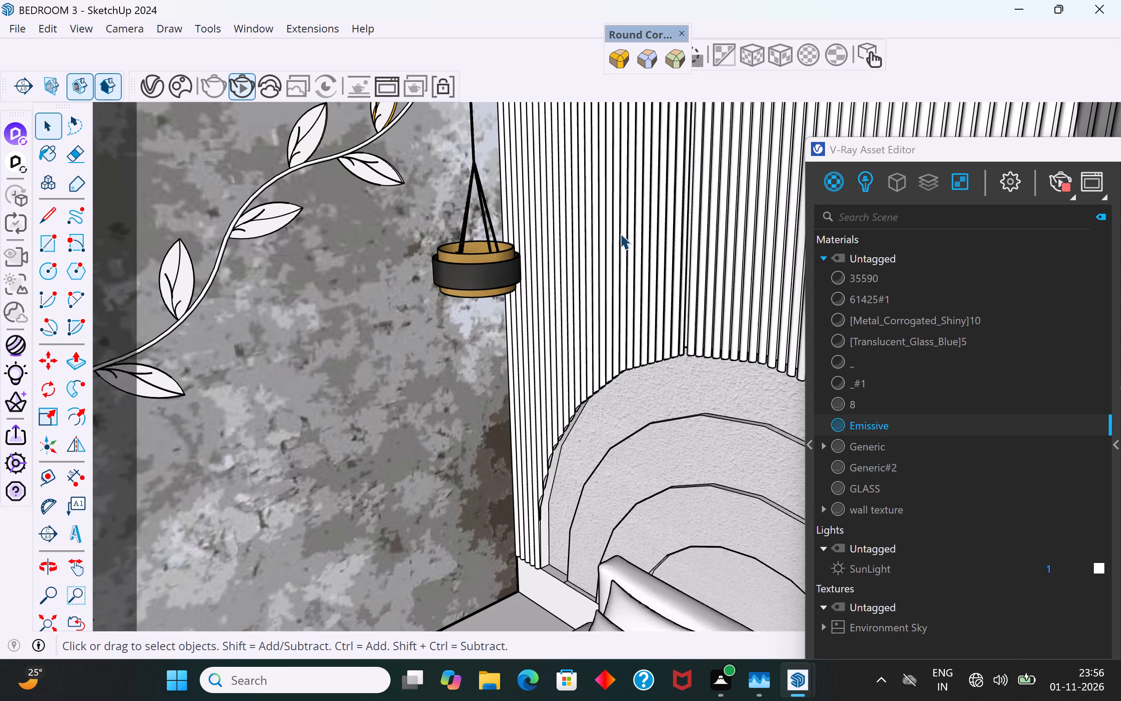
scroll(405, 133, up, 8)
middle_drag(389, 237, 474, 255)
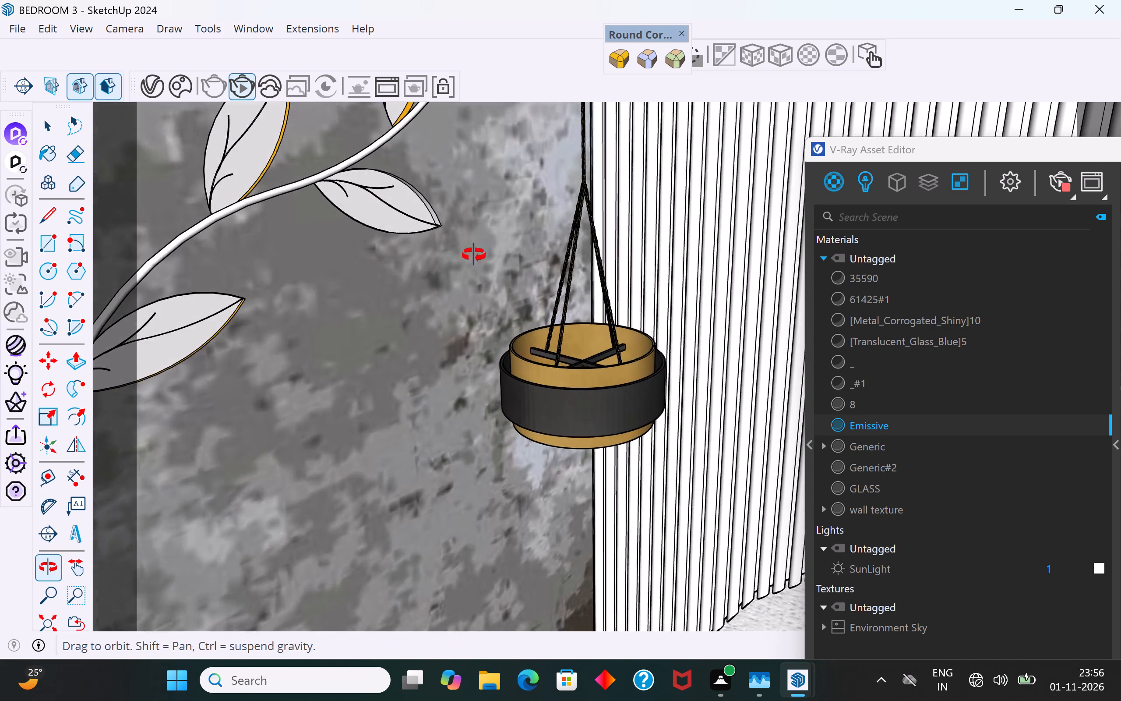
middle_drag(474, 255, 273, 219)
scroll(395, 171, up, 14)
middle_drag(483, 230, 542, 231)
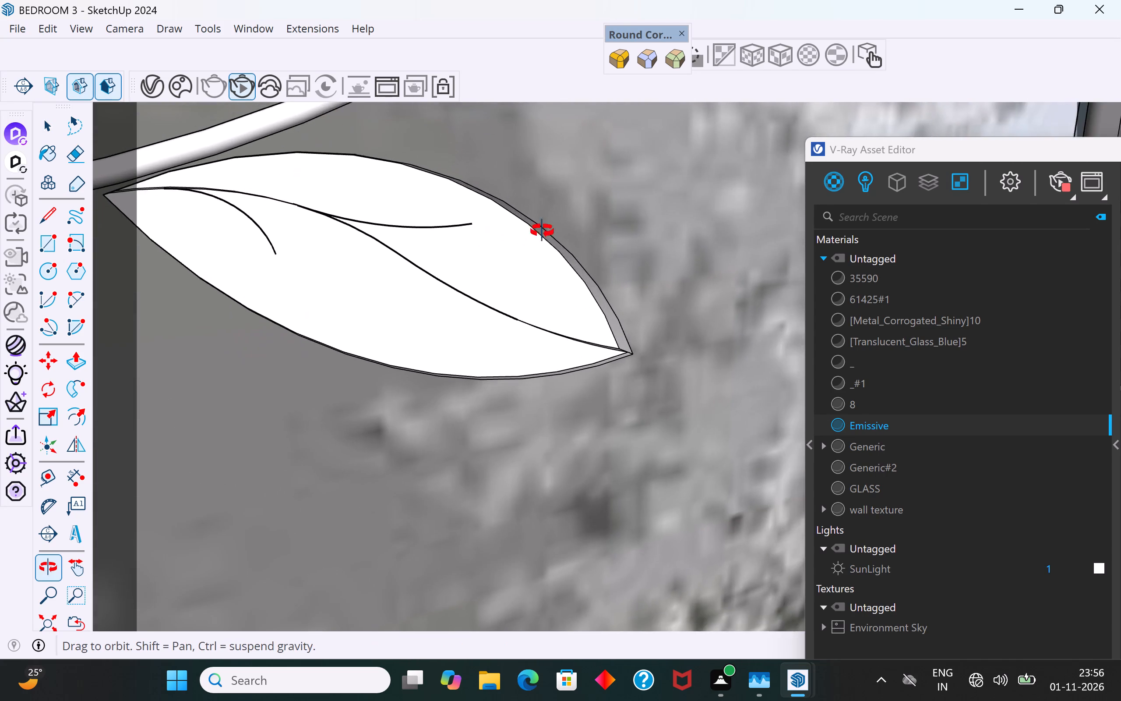
middle_drag(542, 231, 571, 176)
scroll(525, 238, up, 13)
click(536, 228)
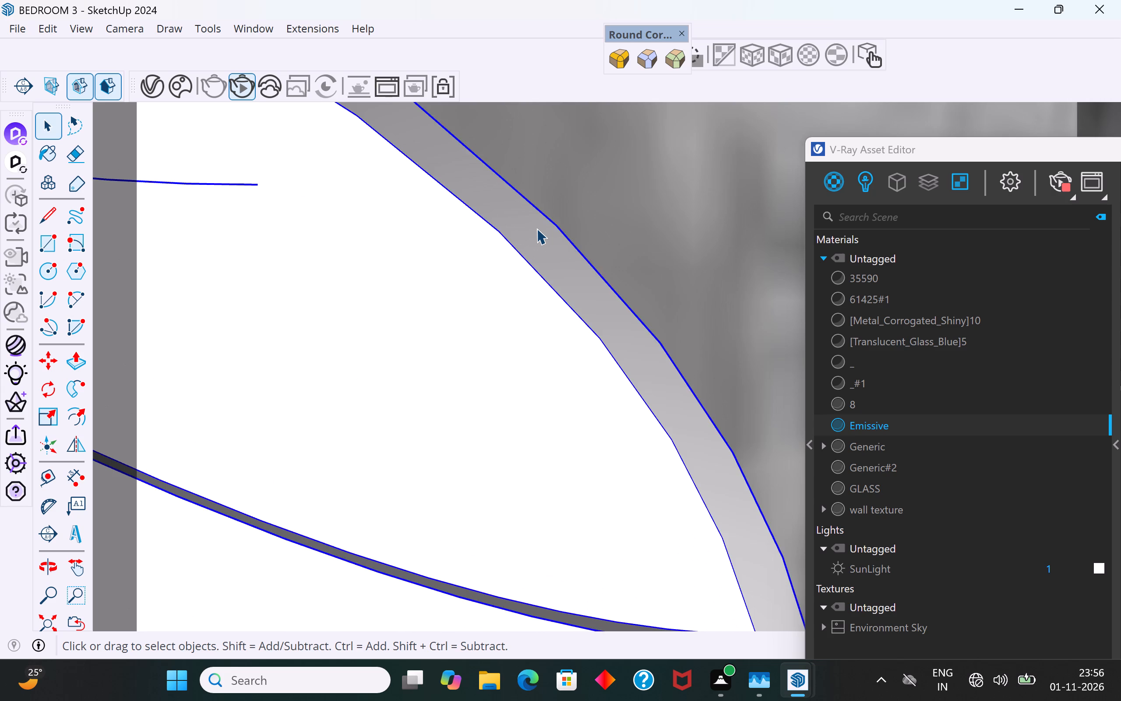
double_click(536, 228)
click(545, 237)
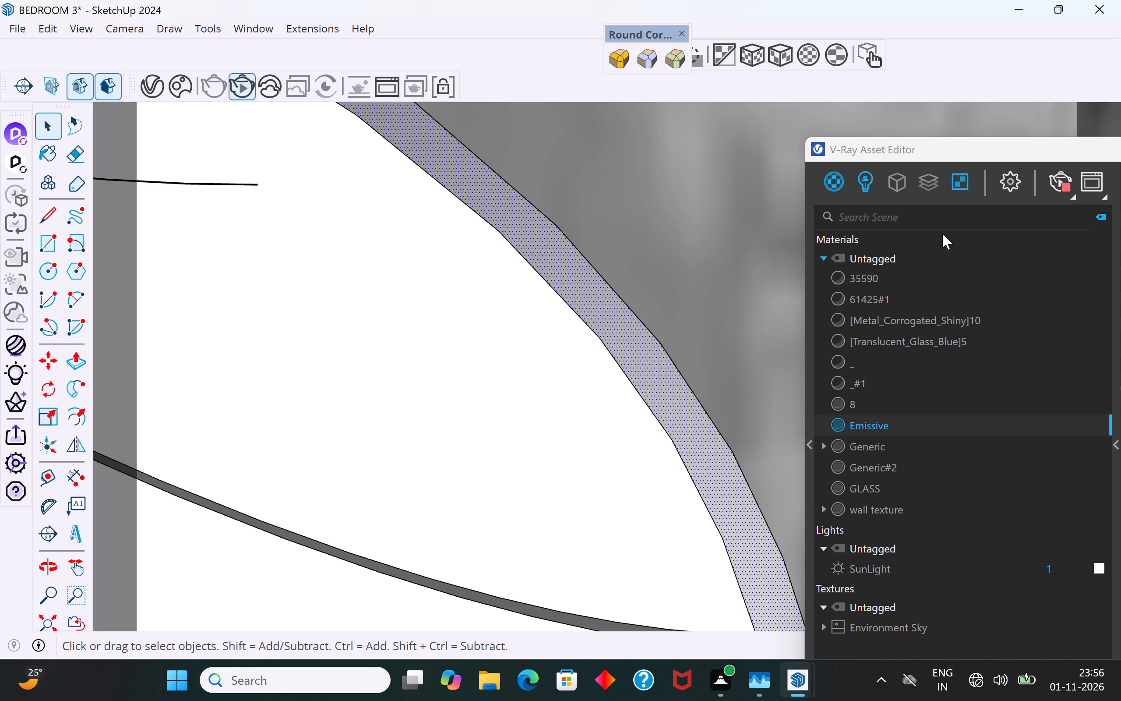
right_click(882, 421)
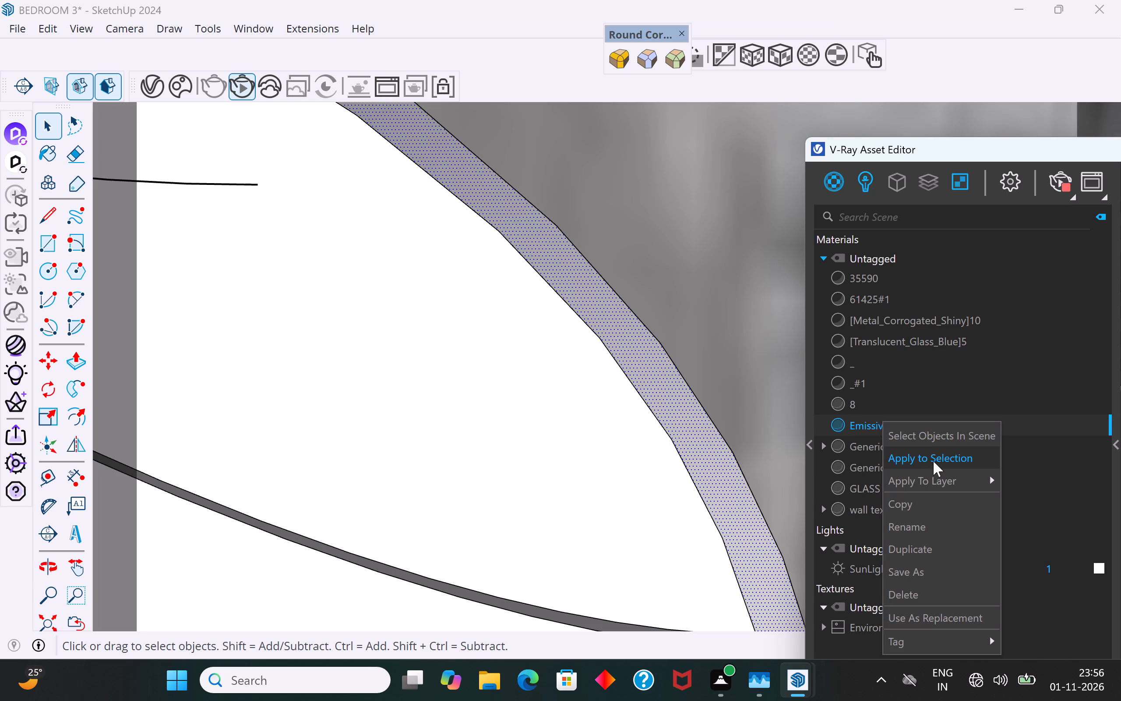
click(933, 461)
Apply the Emissive material to both segments of the same leaf's central vein.
scroll(895, 225, down, 5)
scroll(705, 311, down, 11)
middle_drag(684, 307, 673, 322)
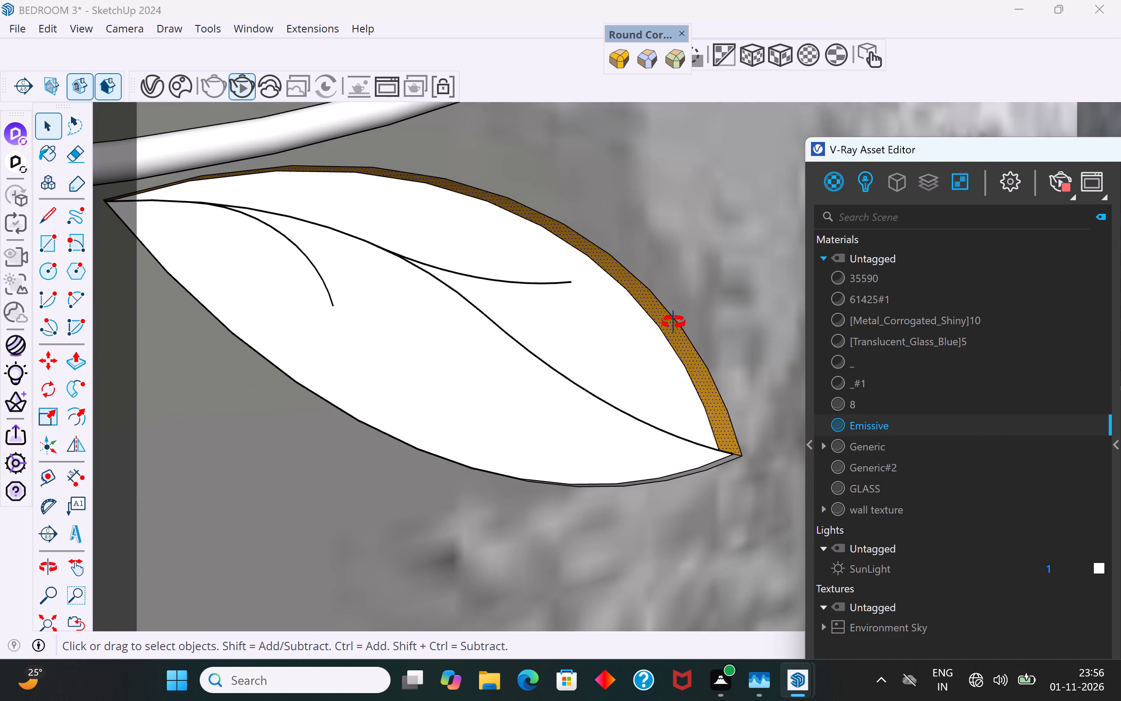
middle_drag(673, 322, 441, 451)
scroll(616, 355, up, 8)
click(555, 404)
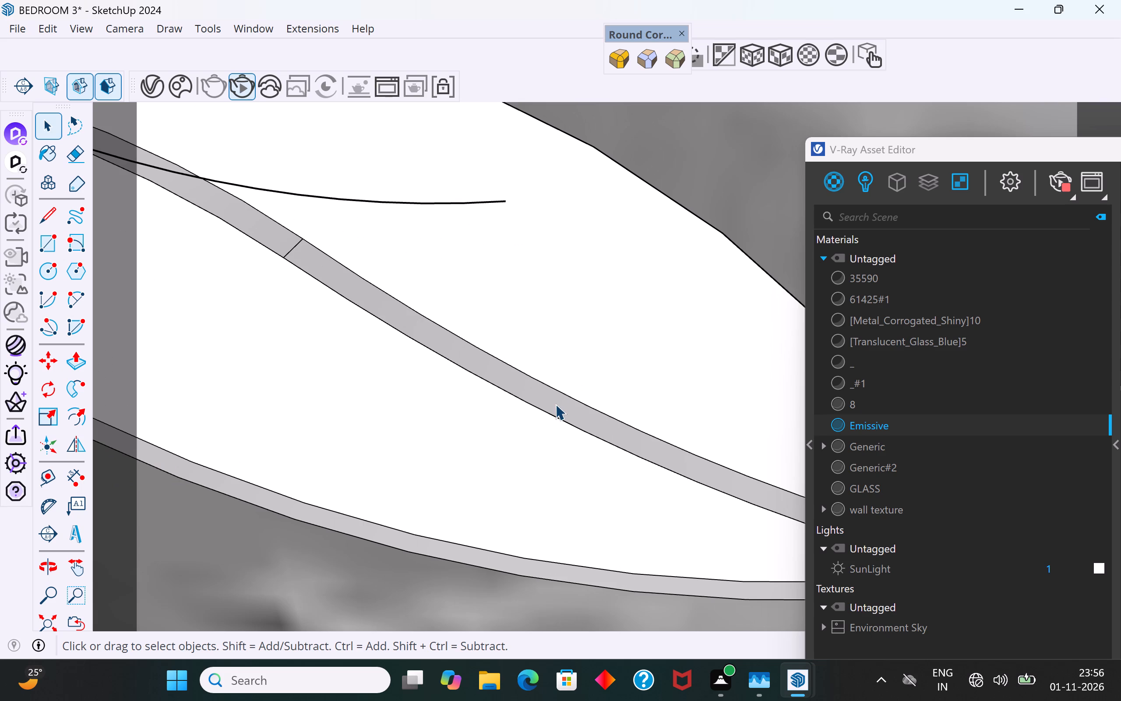
right_click(895, 427)
click(934, 467)
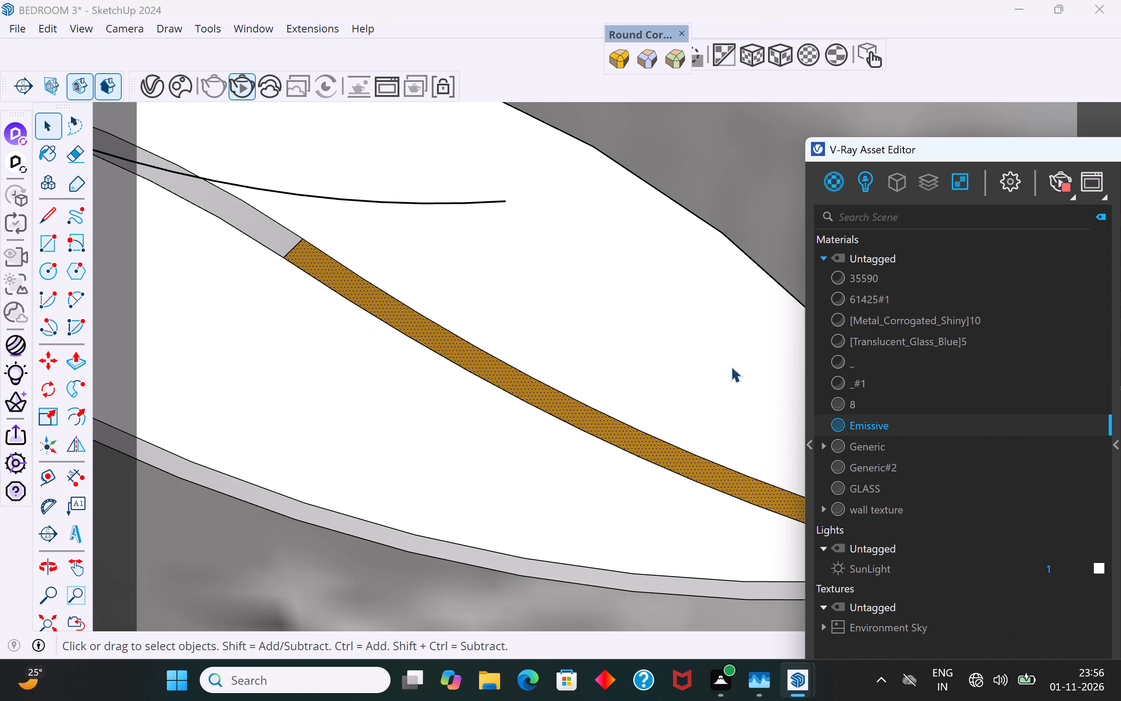
scroll(716, 363, down, 5)
scroll(409, 269, up, 5)
click(423, 257)
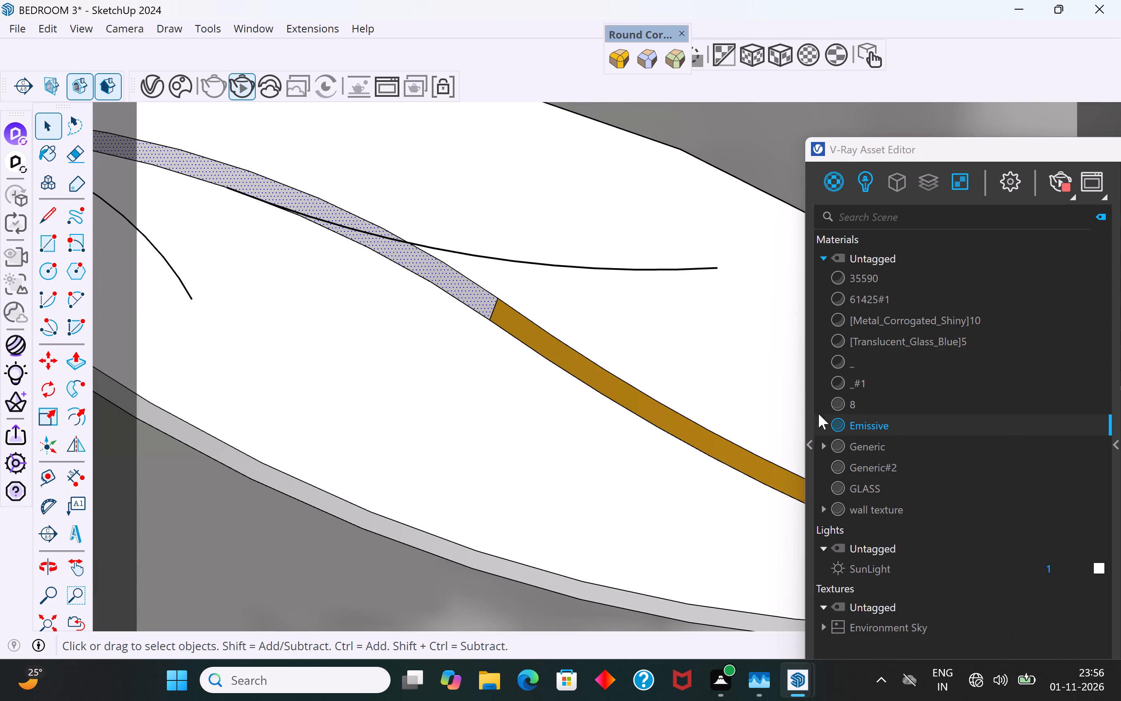
right_click(867, 425)
click(909, 470)
Apply the Emissive material to the leaf's lower edge face and exit the leaf's editing context.
scroll(640, 310, down, 5)
middle_drag(597, 337, 605, 301)
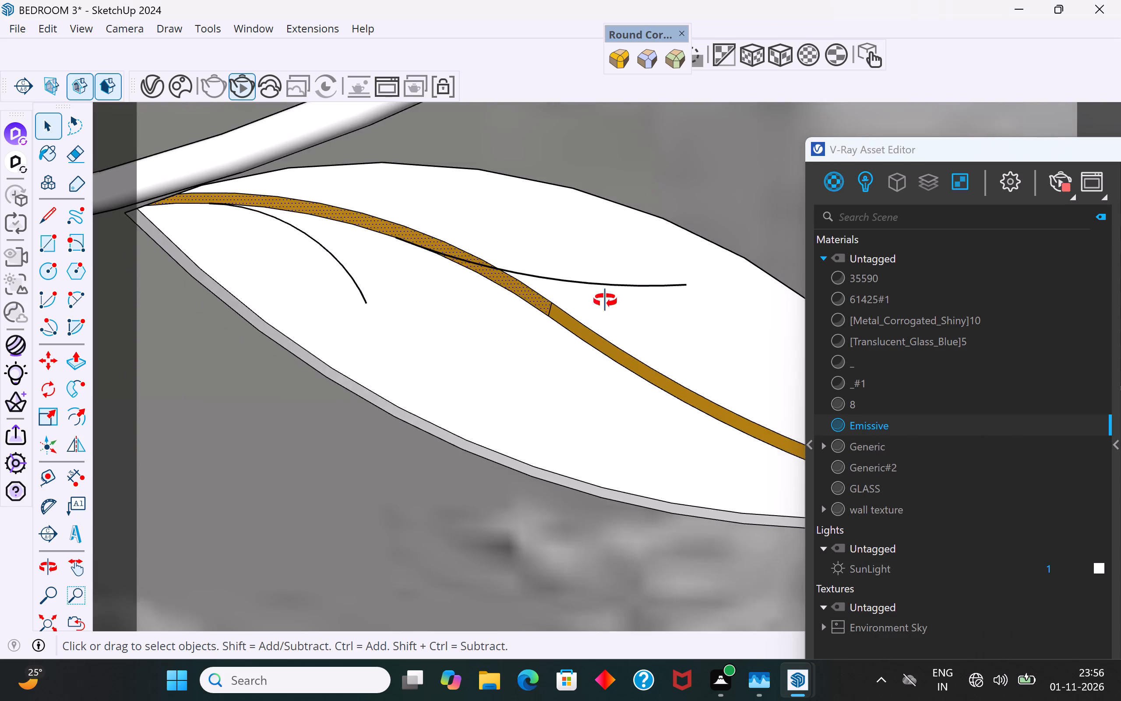
middle_drag(605, 301, 404, 360)
scroll(497, 388, up, 8)
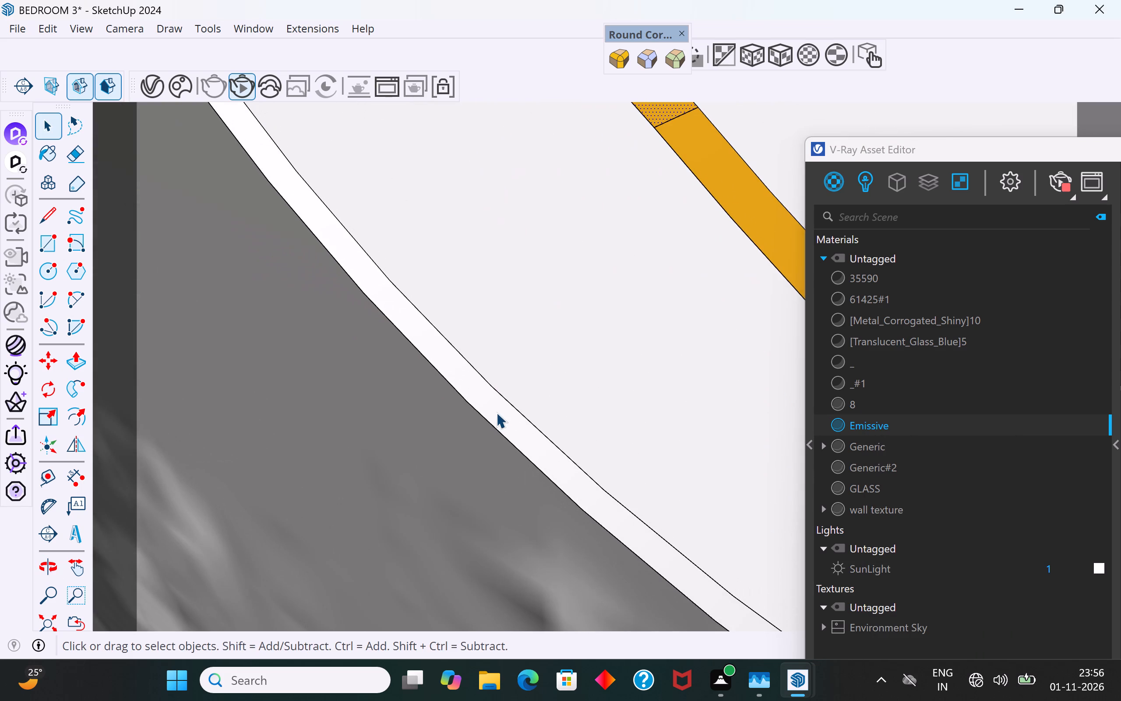
click(496, 412)
right_click(902, 424)
click(959, 453)
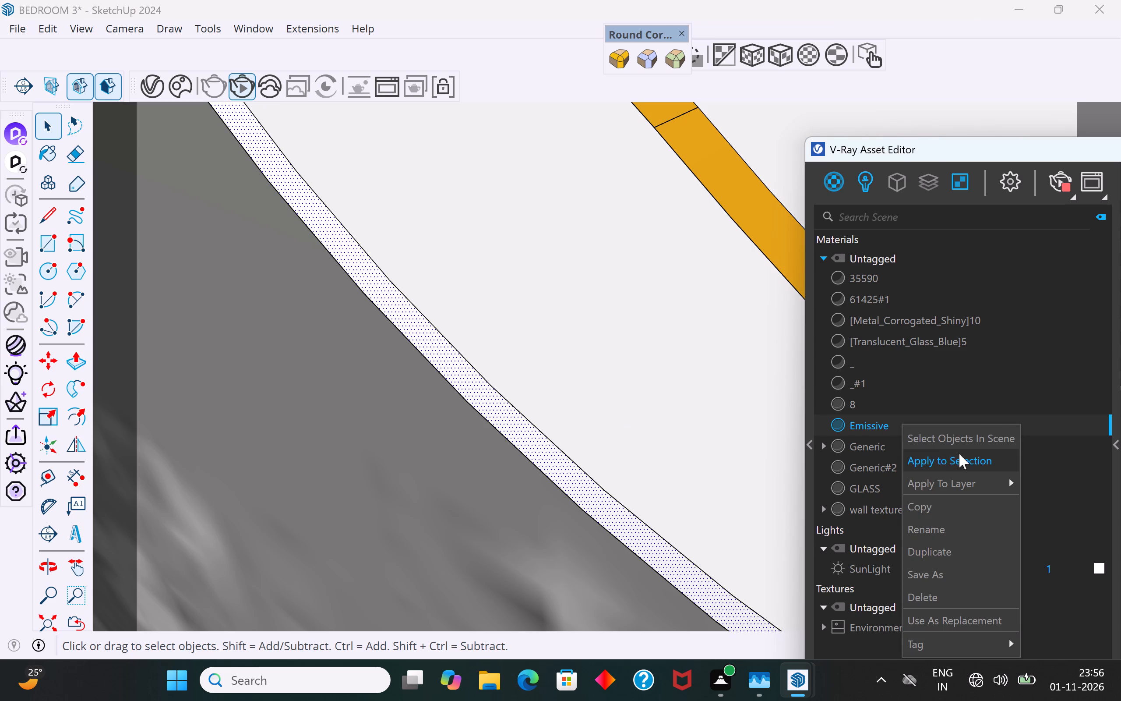
scroll(653, 320, down, 14)
scroll(583, 279, down, 7)
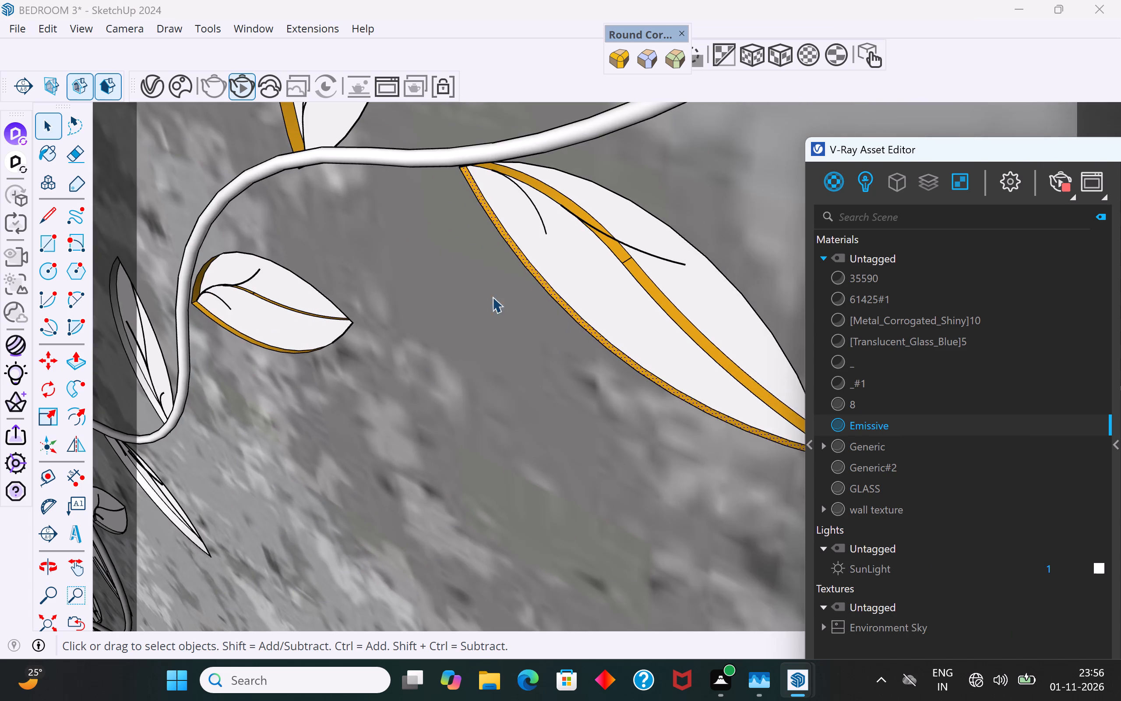
scroll(529, 269, down, 6)
scroll(216, 373, down, 4)
scroll(370, 313, up, 4)
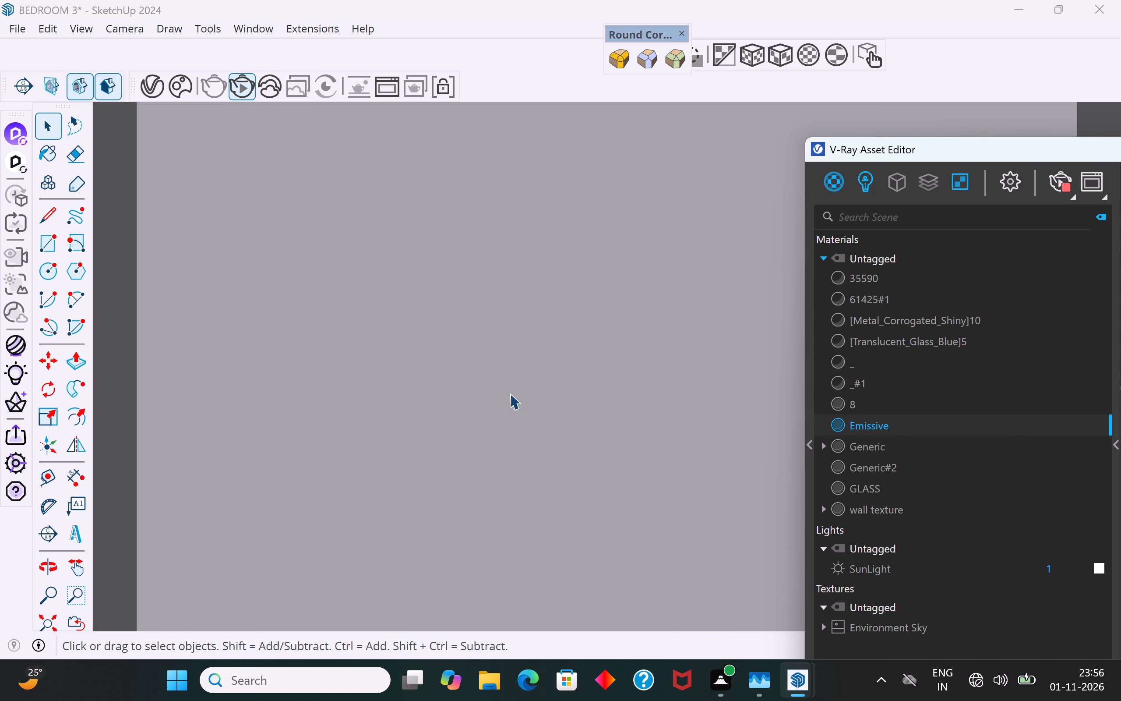
scroll(517, 398, down, 6)
scroll(577, 390, down, 20)
scroll(594, 379, down, 15)
scroll(594, 379, down, 11)
scroll(594, 379, down, 12)
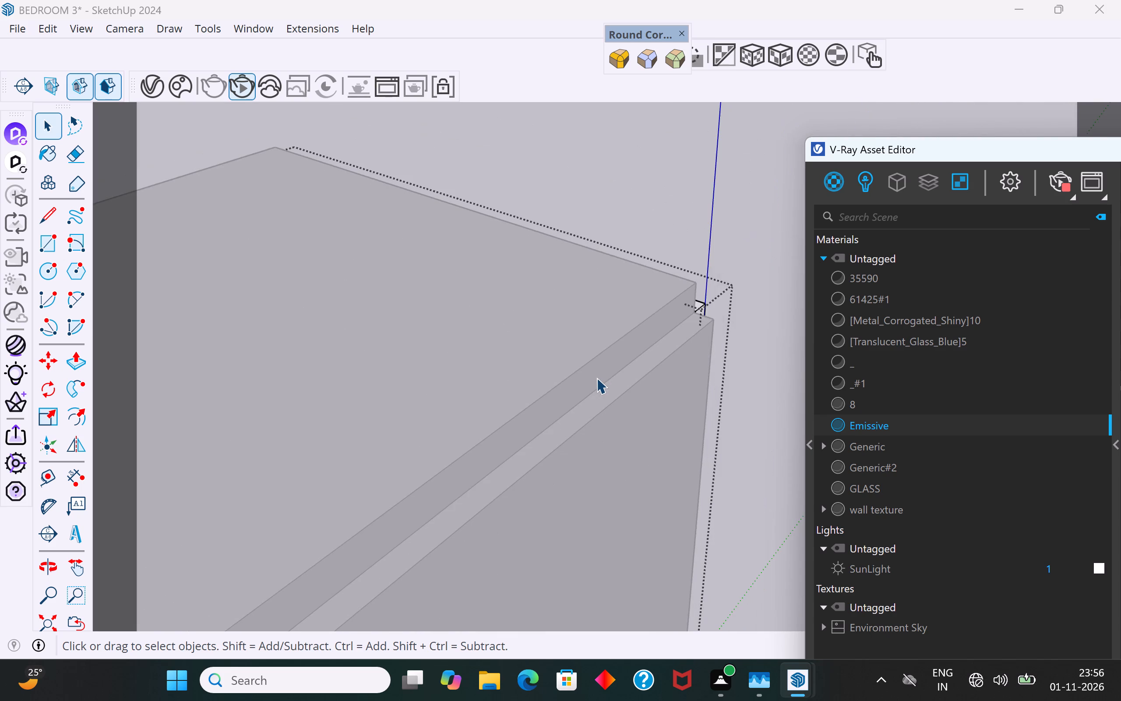
scroll(596, 378, down, 6)
click(664, 236)
click(666, 202)
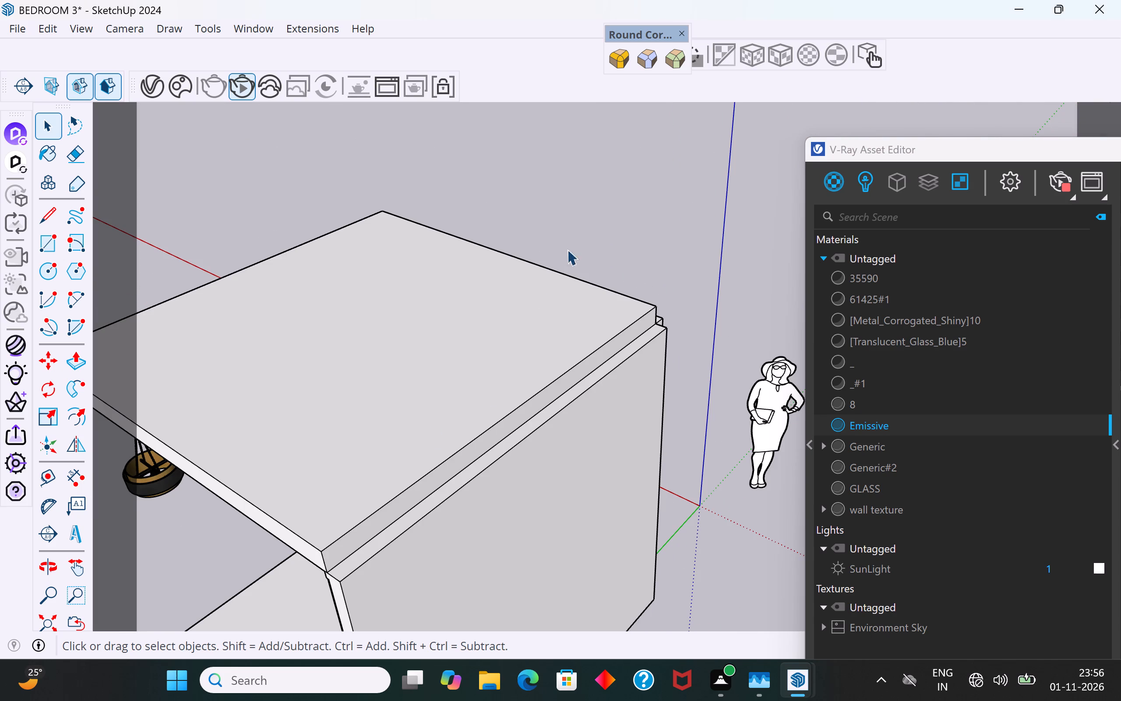
Open the next upright leaf down the vine for editing and apply the Emissive material to its outer edge face, away from the stem.
scroll(619, 197, down, 3)
middle_drag(276, 431, 580, 259)
scroll(469, 397, up, 8)
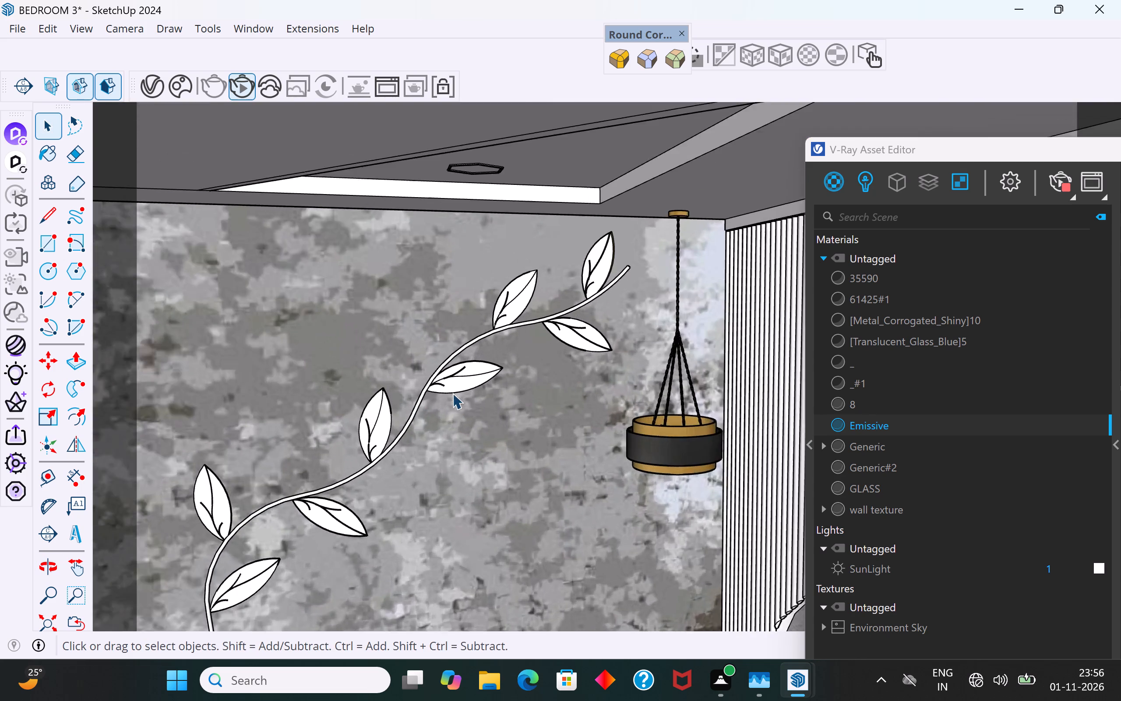
scroll(452, 393, up, 15)
middle_drag(353, 463, 148, 503)
middle_drag(274, 470, 174, 496)
scroll(255, 434, up, 11)
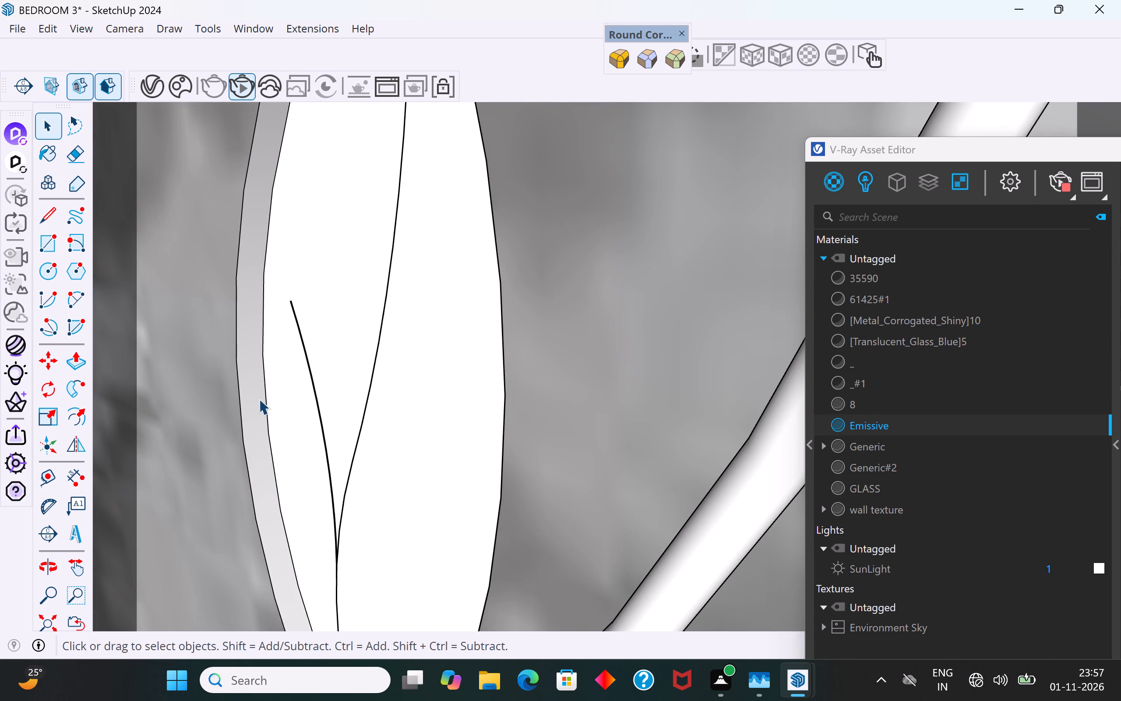
click(259, 397)
double_click(250, 381)
click(247, 369)
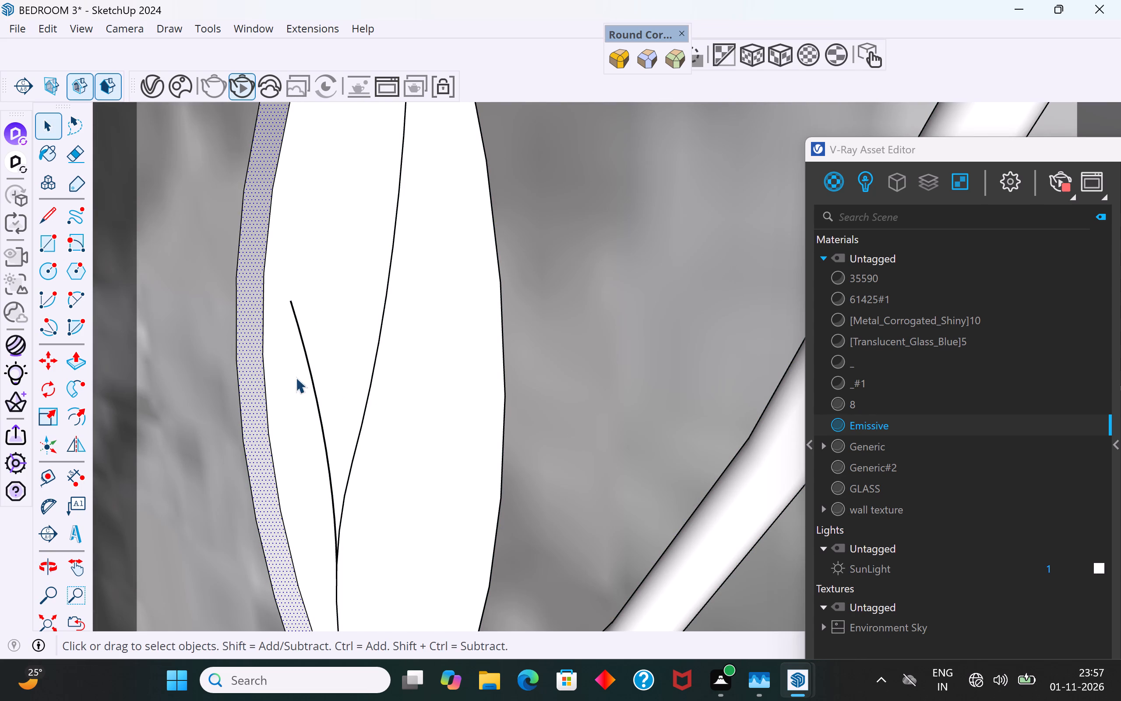
right_click(903, 425)
click(949, 460)
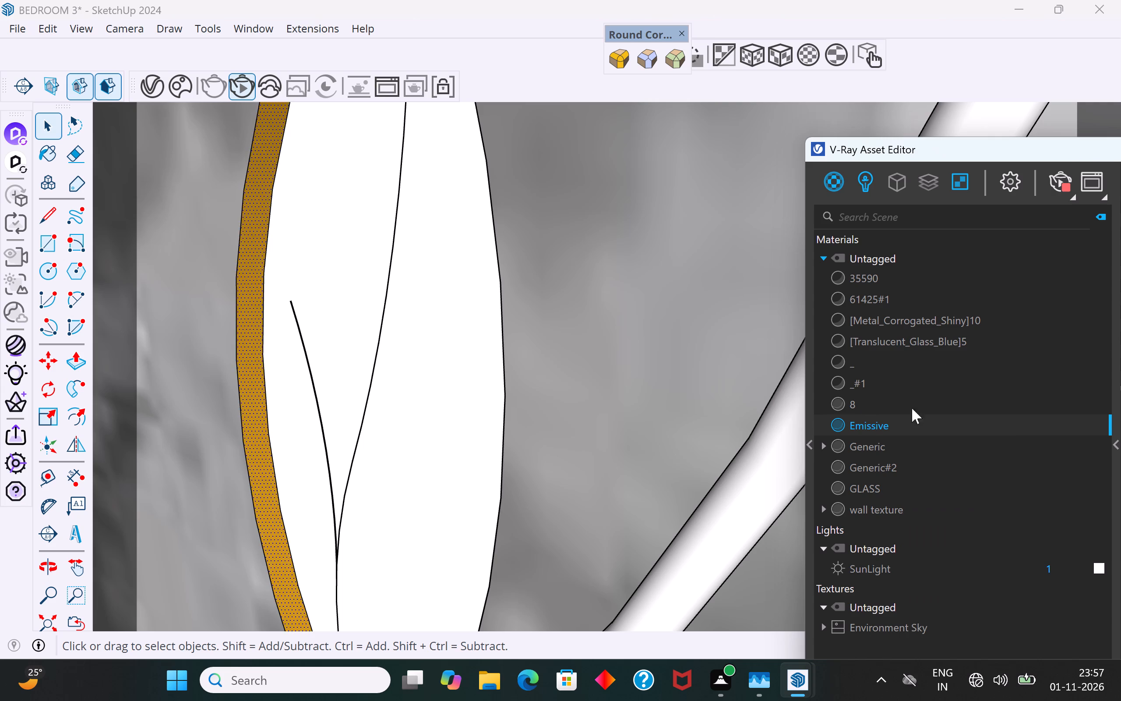
Apply the Emissive material to the long segment of the upright leaf's central vein.
scroll(483, 175, down, 4)
middle_drag(439, 253, 832, 346)
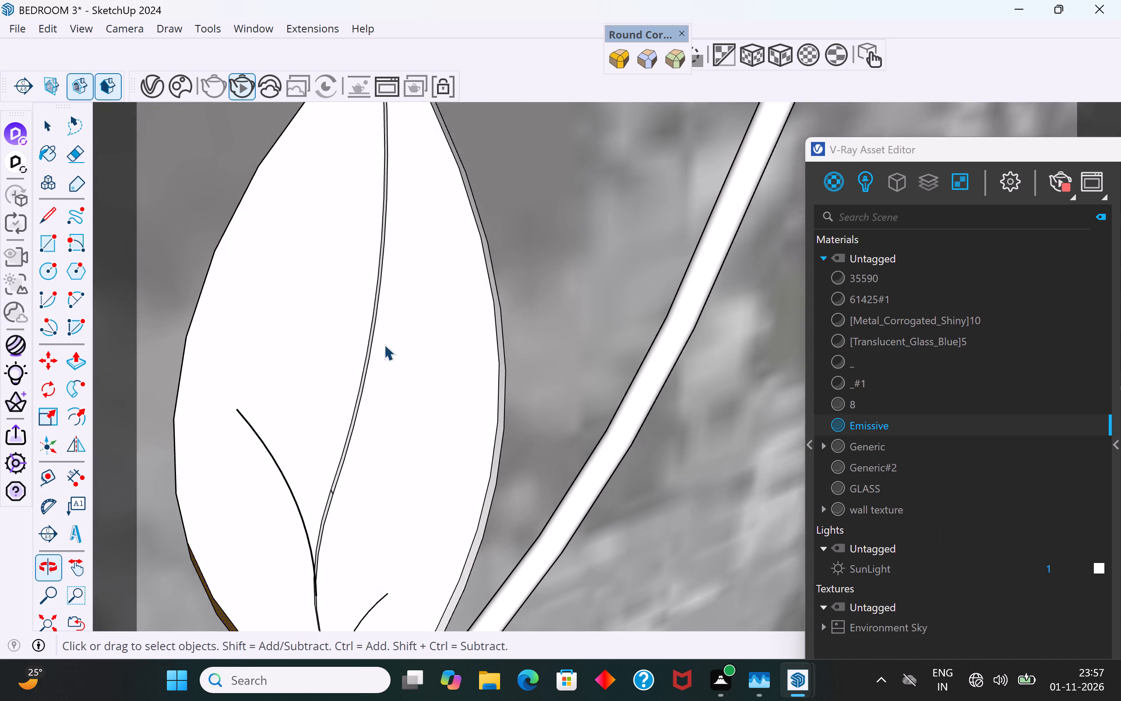
scroll(369, 351, up, 3)
scroll(441, 286, down, 5)
middle_drag(463, 337, 550, 210)
scroll(416, 155, up, 3)
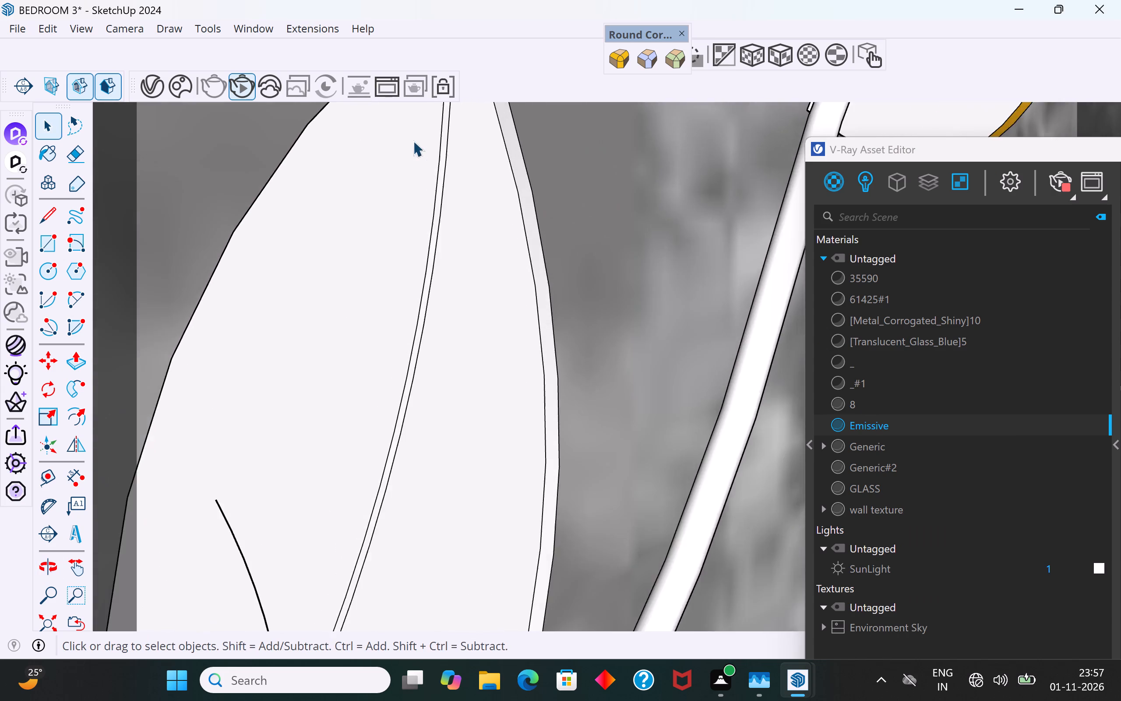
scroll(413, 141, up, 13)
middle_drag(434, 164, 448, 166)
click(442, 180)
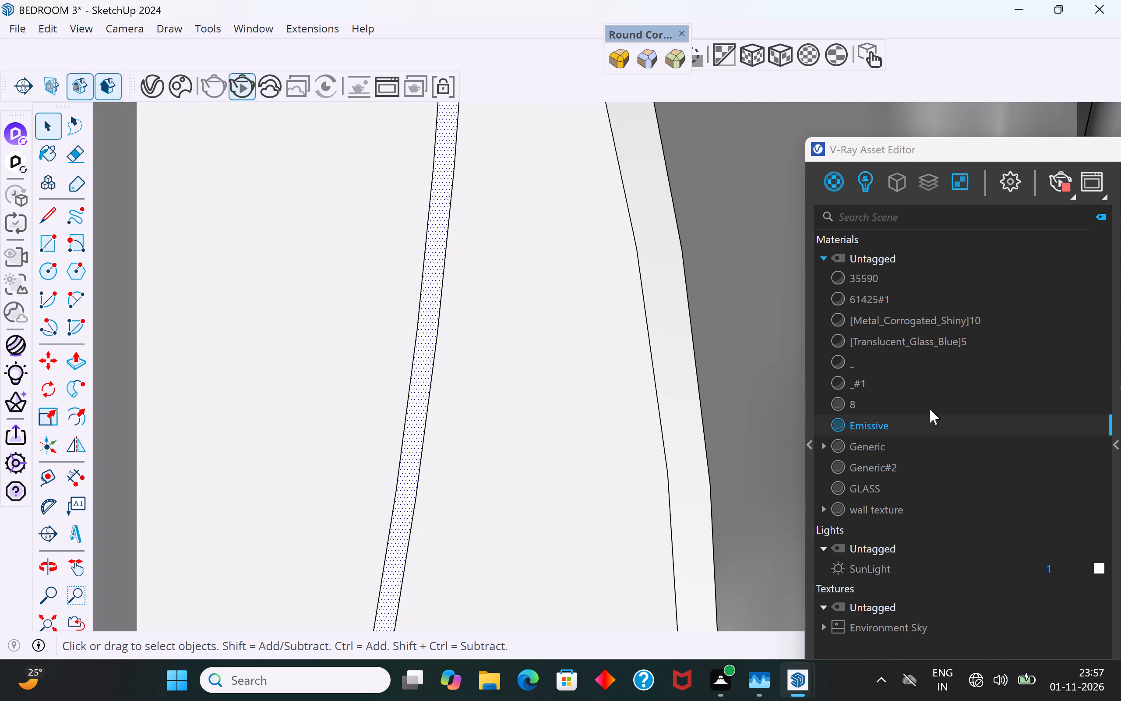
right_click(930, 429)
click(970, 471)
Apply the Emissive material to the upright leaf's stem-side edge face.
click(684, 381)
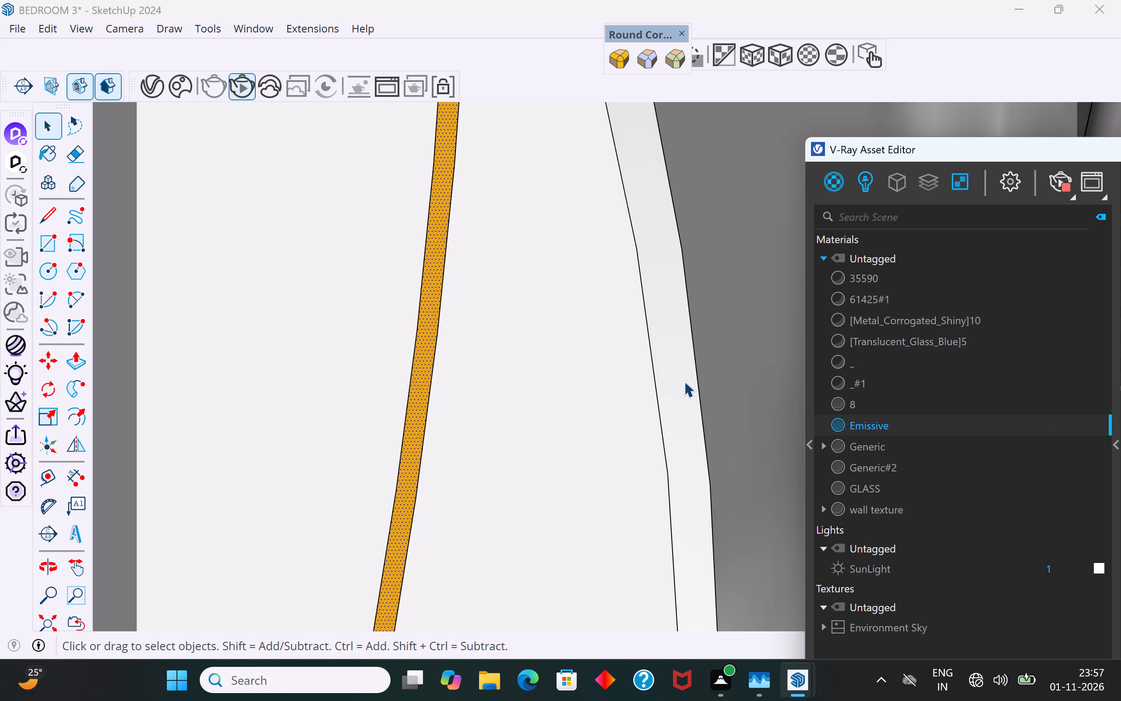
right_click(920, 428)
click(968, 471)
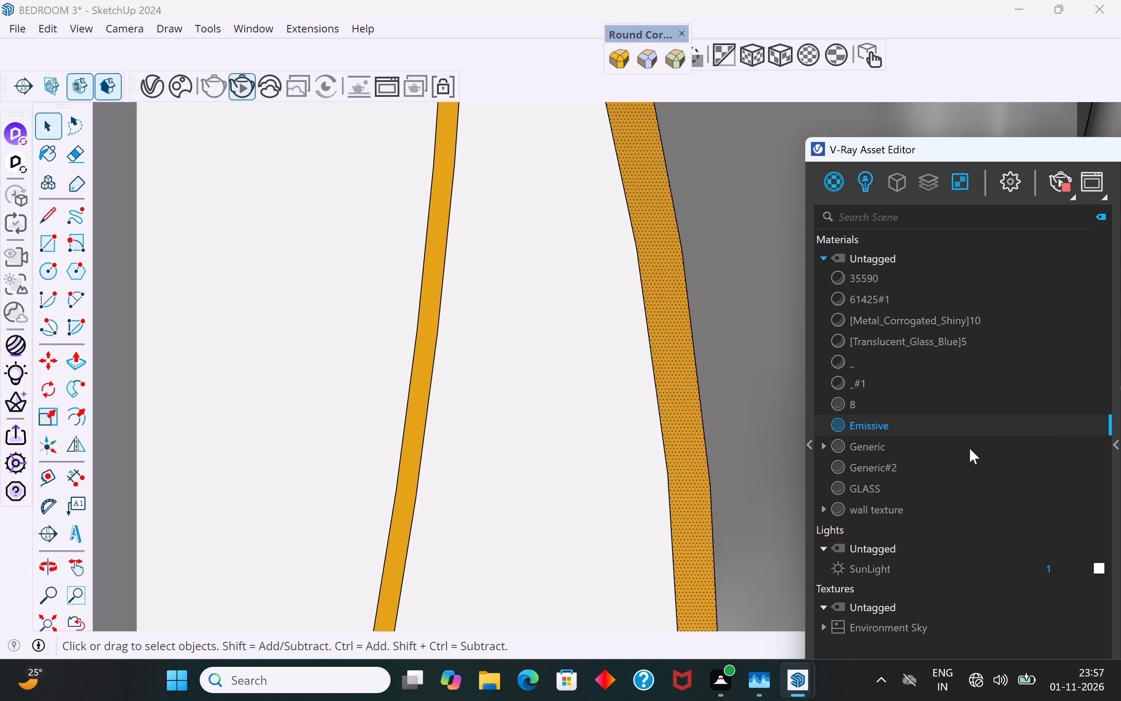
Apply the Emissive material to the short lower segment of the same upright leaf's central vein.
scroll(671, 300, down, 13)
scroll(668, 200, down, 5)
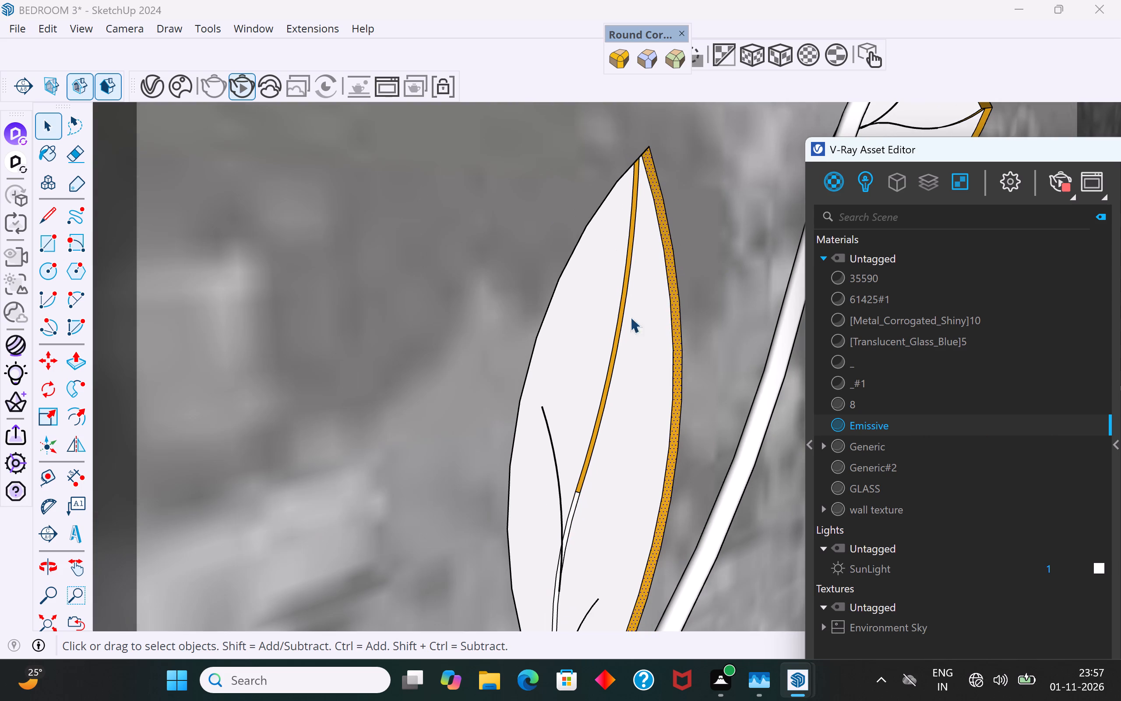
scroll(589, 214, down, 3)
middle_drag(560, 467, 518, 564)
scroll(534, 565, up, 10)
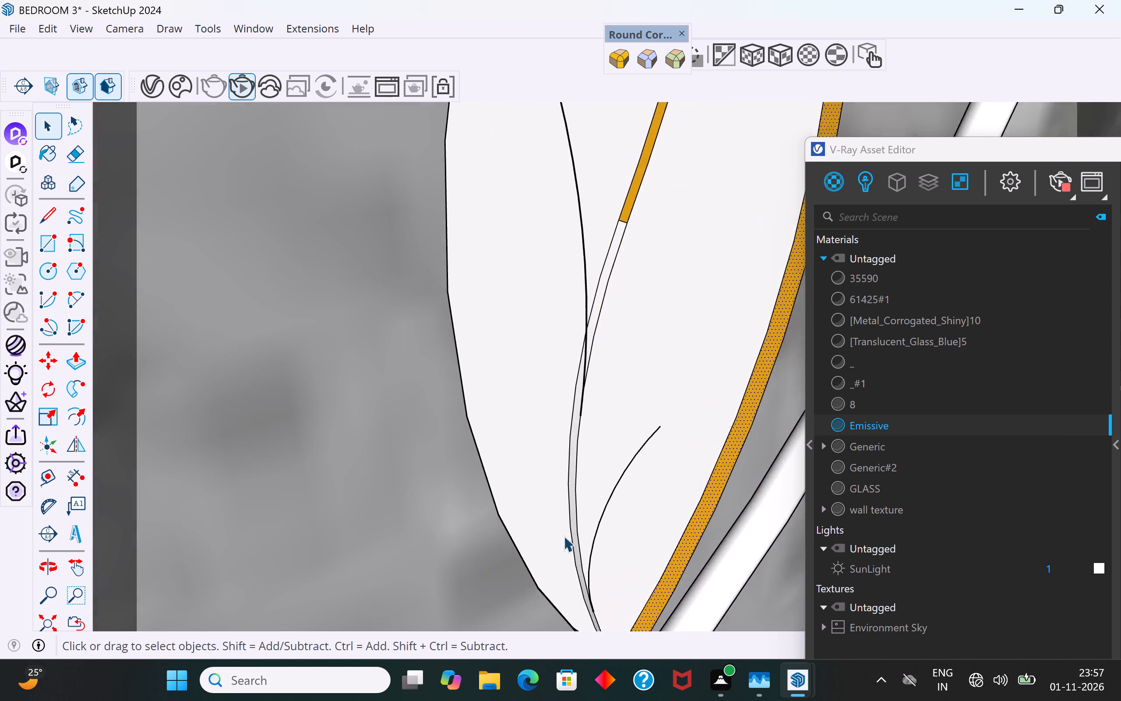
scroll(564, 536, up, 9)
click(577, 476)
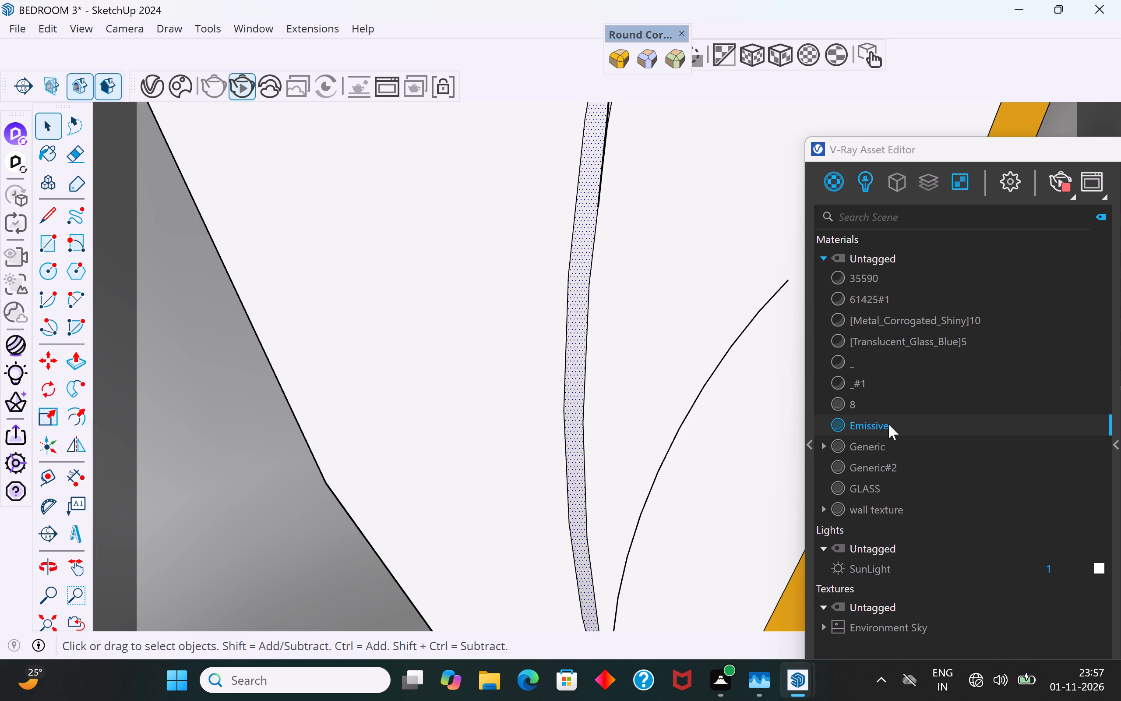
right_click(888, 424)
click(962, 456)
Apply the Emissive material to the upper edge face of the next leaf down the vine, hanging below the stem.
scroll(631, 503, down, 12)
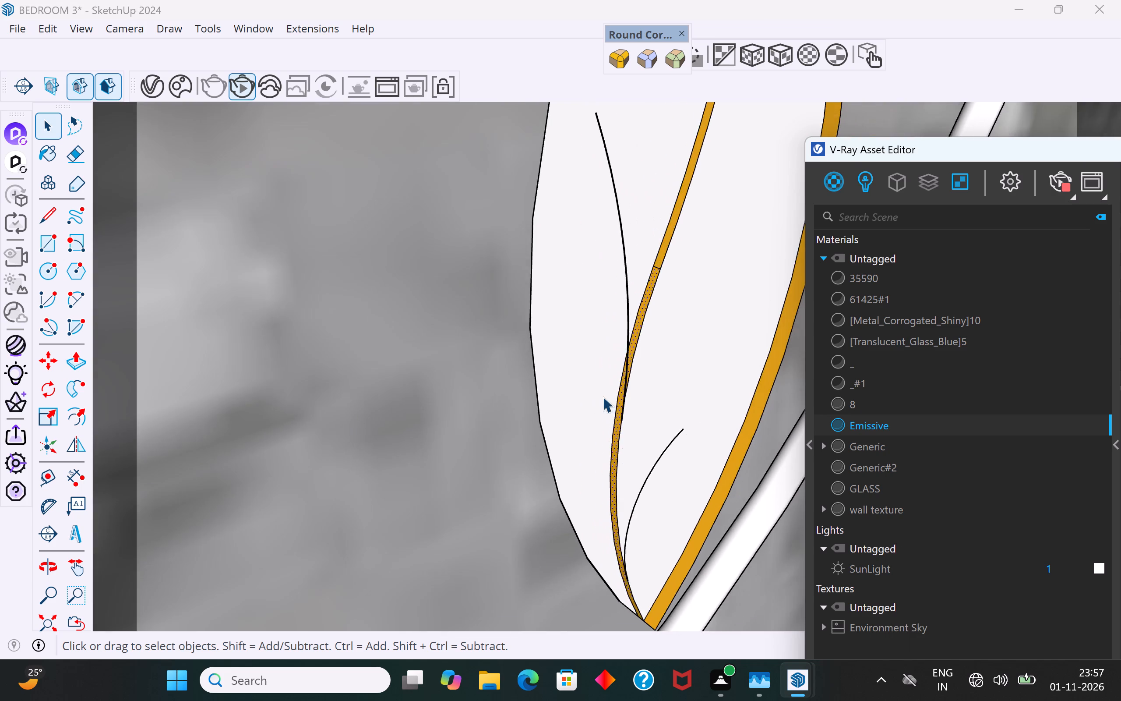
scroll(603, 397, down, 9)
middle_drag(547, 404, 233, 418)
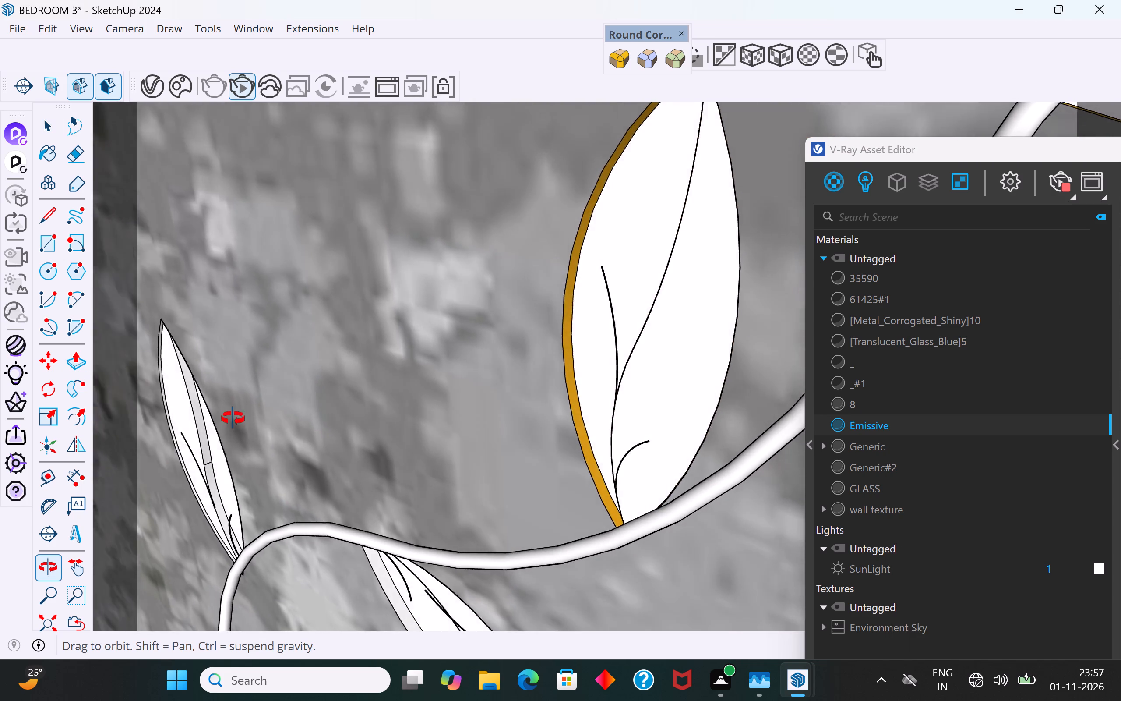
middle_drag(233, 418, 296, 428)
scroll(466, 297, down, 11)
scroll(385, 524, up, 8)
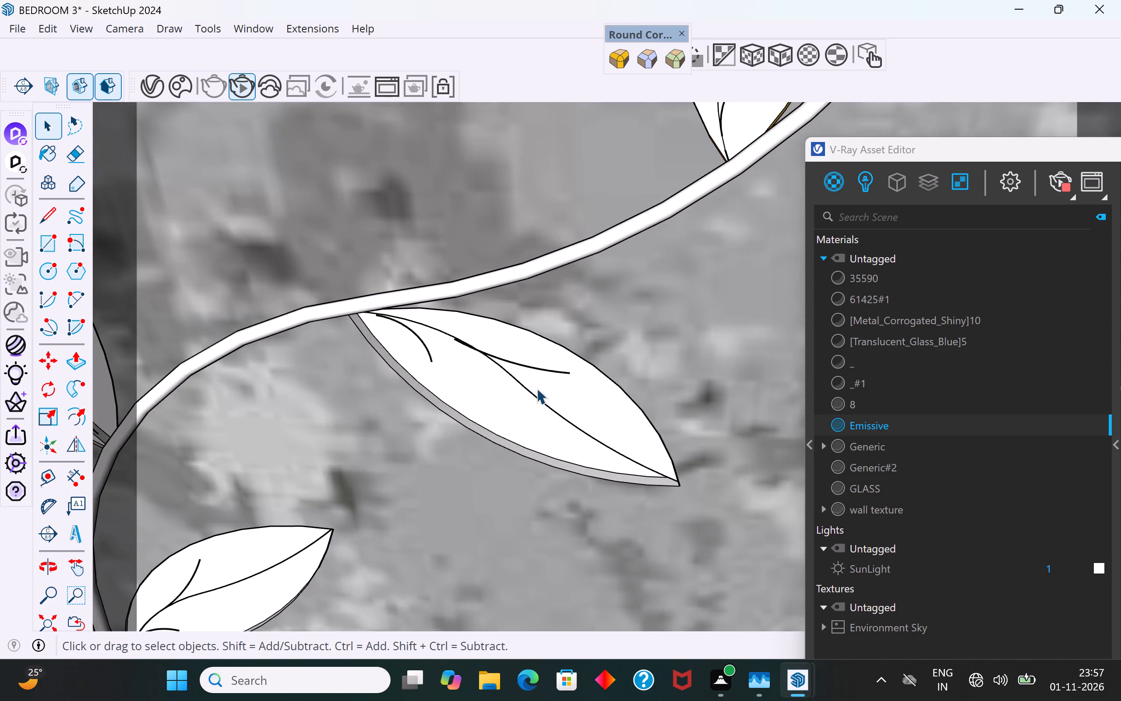
middle_drag(543, 373, 699, 128)
scroll(581, 382, up, 1)
middle_drag(581, 382, 652, 255)
scroll(566, 380, up, 7)
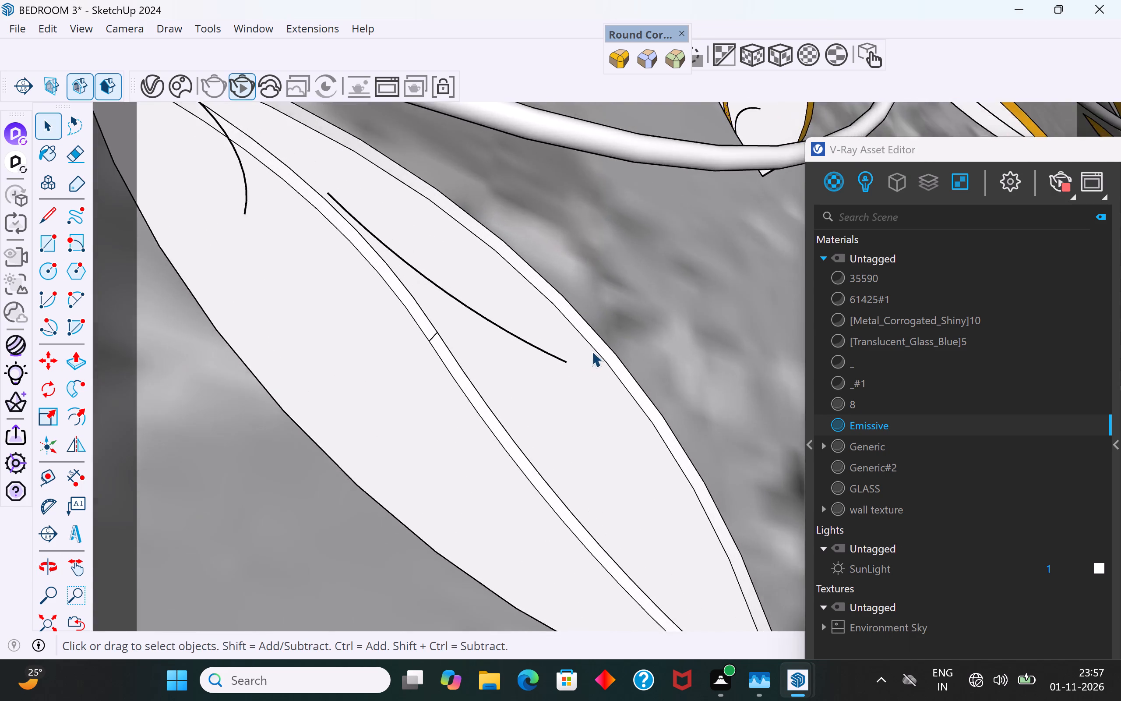
scroll(592, 351, up, 4)
click(595, 340)
right_click(885, 428)
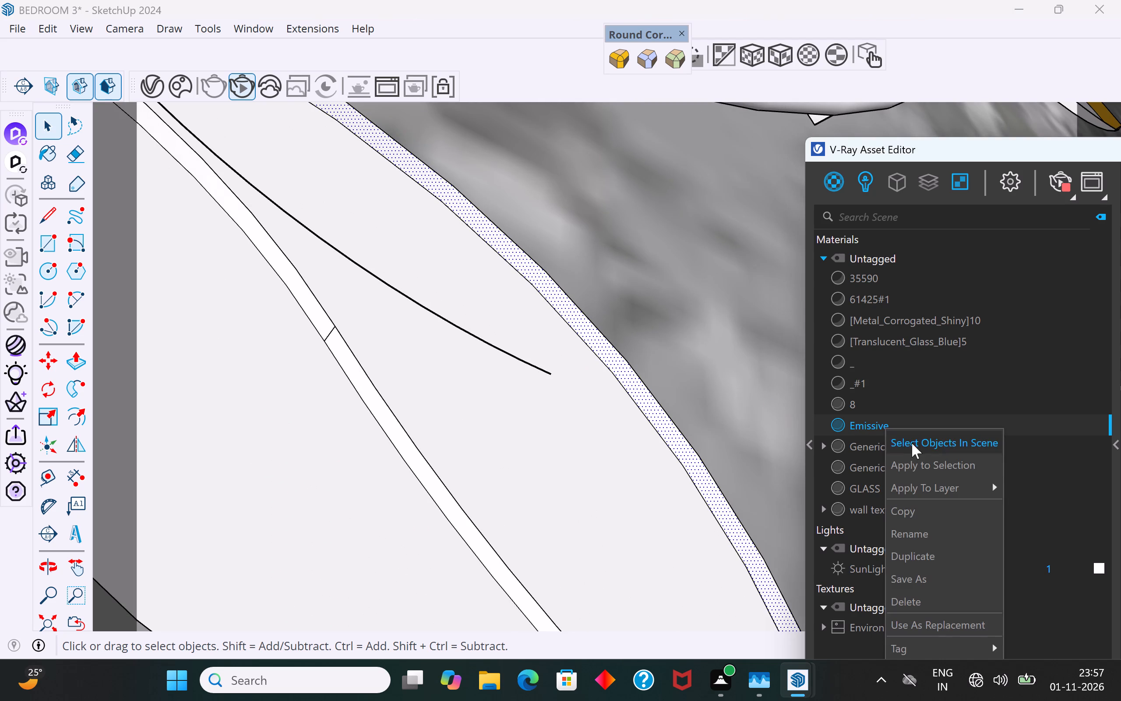
click(927, 466)
Apply the Emissive material to both segments of the hanging leaf's central vein.
scroll(716, 280, down, 5)
middle_drag(682, 307, 652, 290)
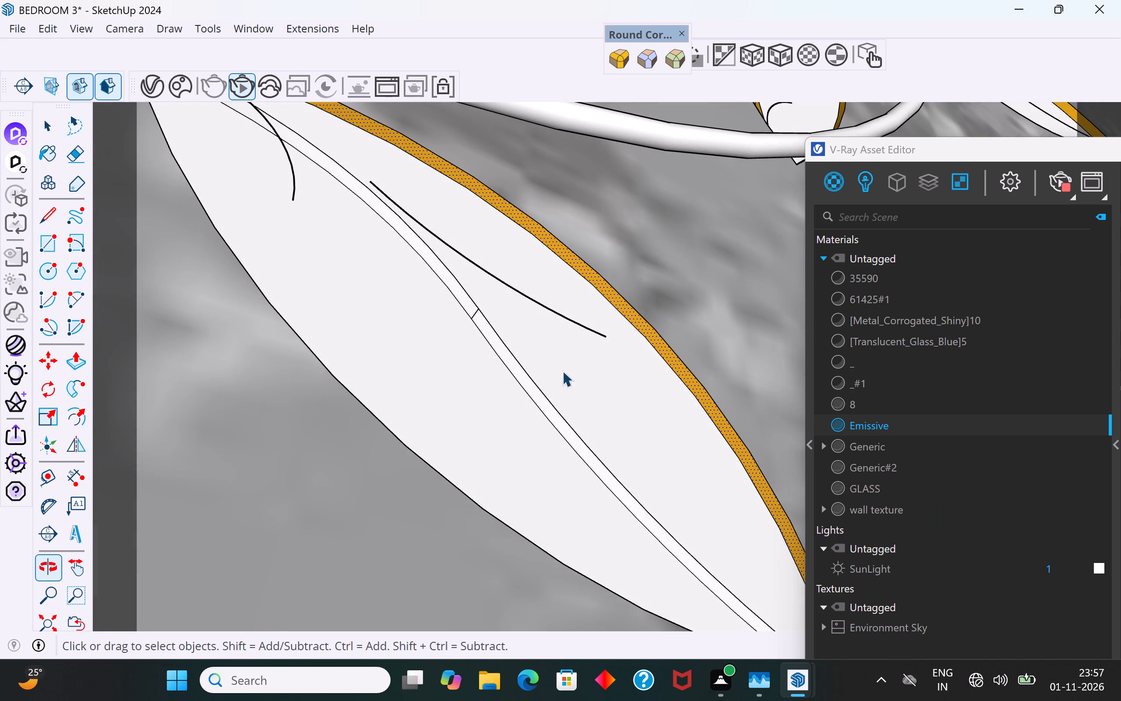
scroll(527, 389, up, 5)
click(535, 373)
click(527, 380)
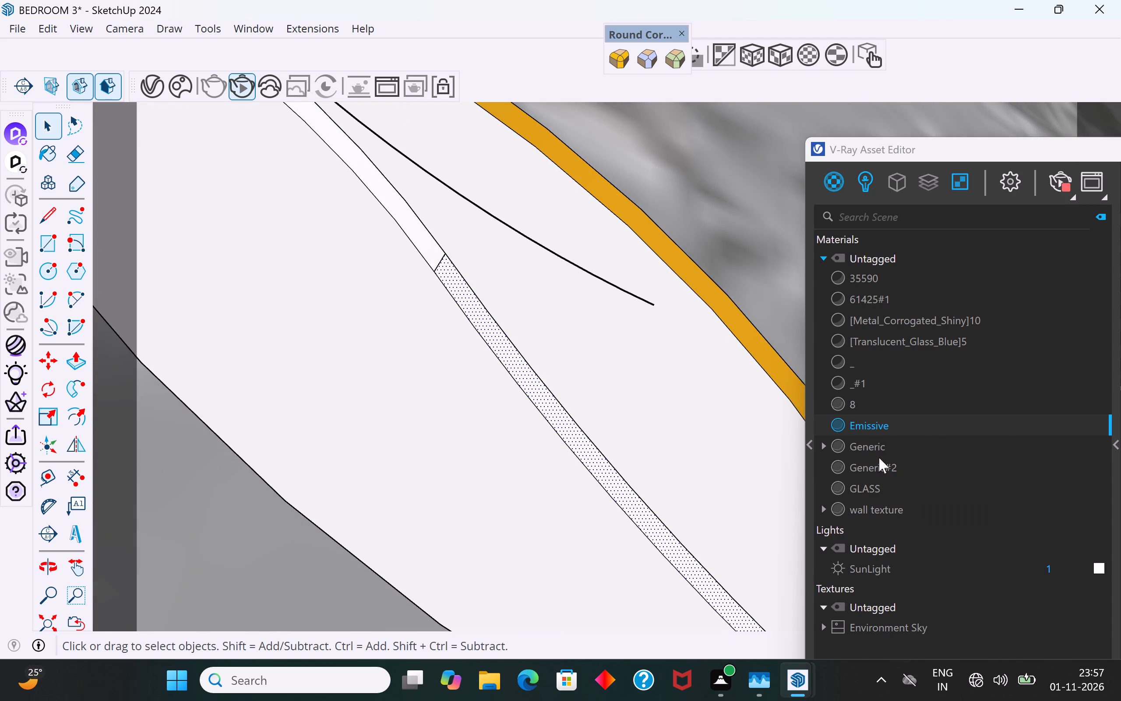
right_click(926, 425)
click(967, 465)
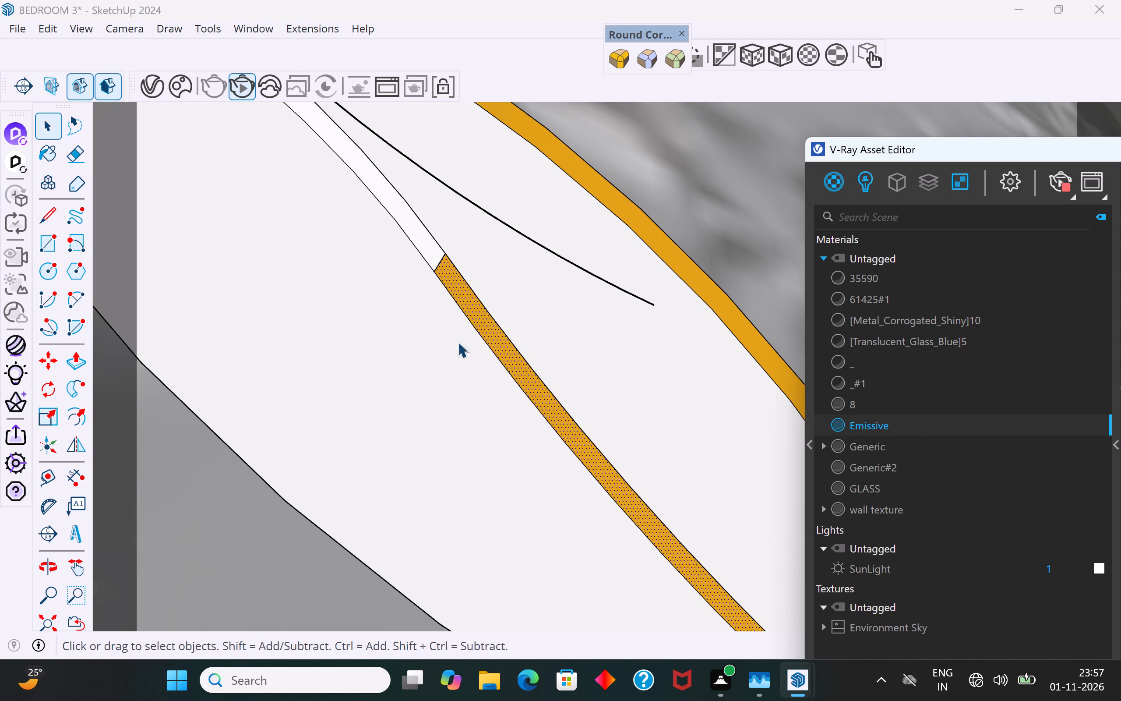
click(424, 241)
right_click(877, 427)
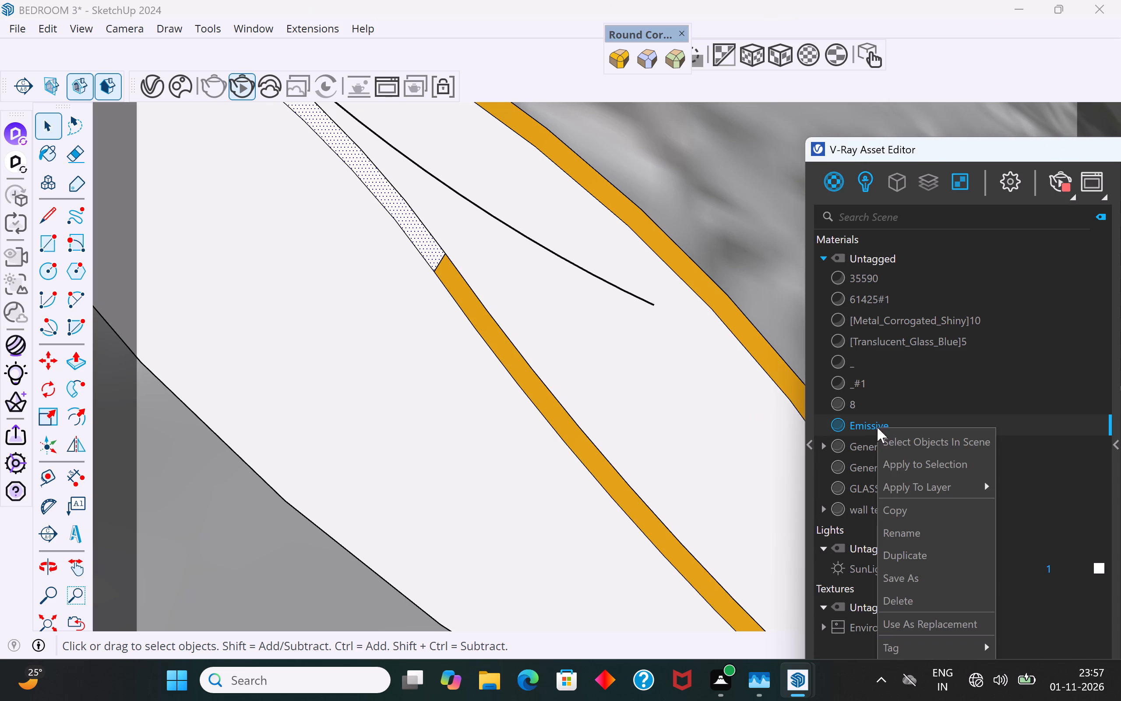
click(936, 465)
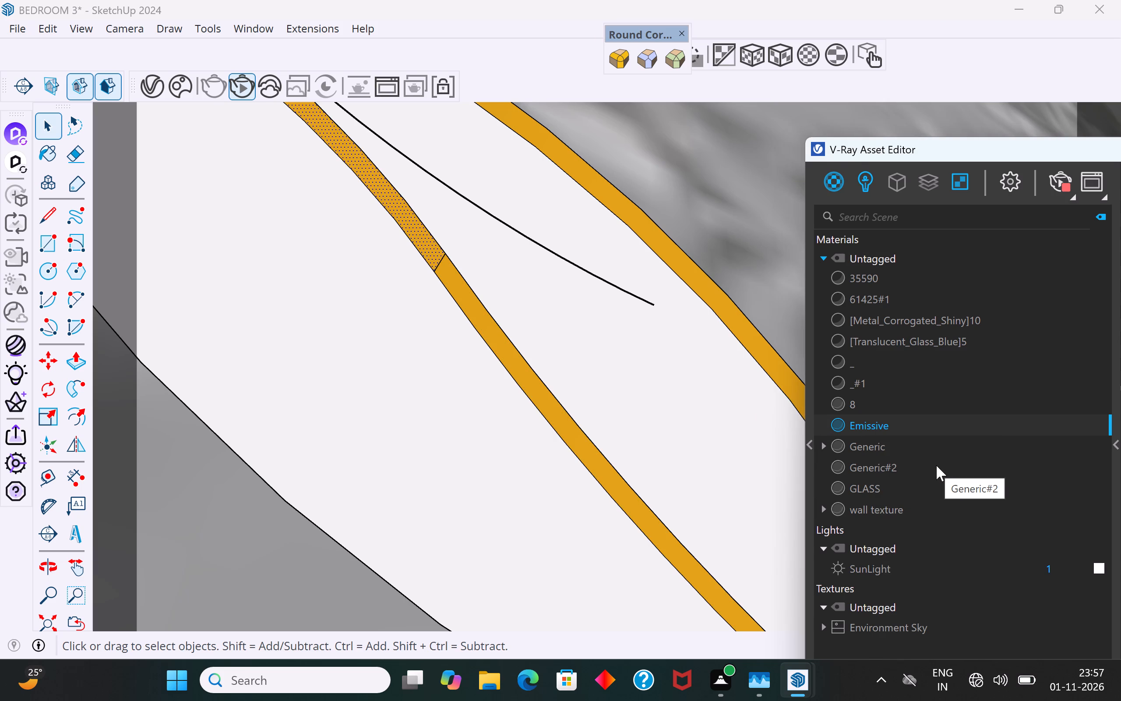
Apply the Emissive material to the hanging leaf's lower edge face.
scroll(718, 421, down, 5)
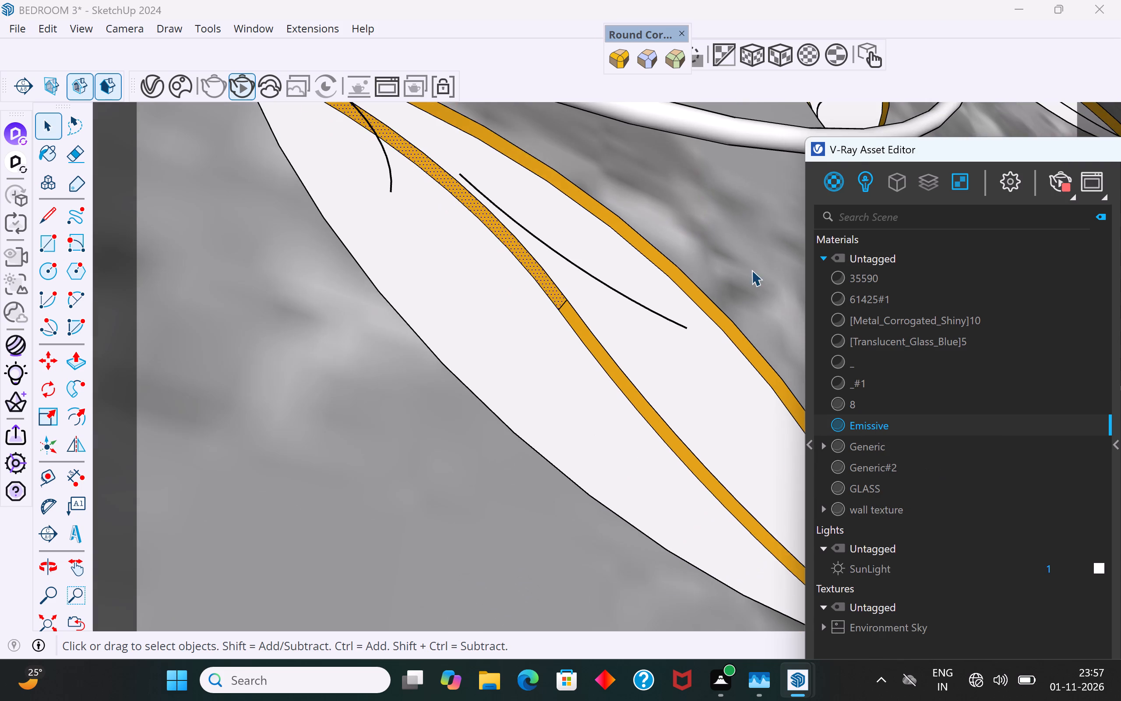
middle_drag(729, 290, 484, 571)
middle_drag(672, 335, 567, 504)
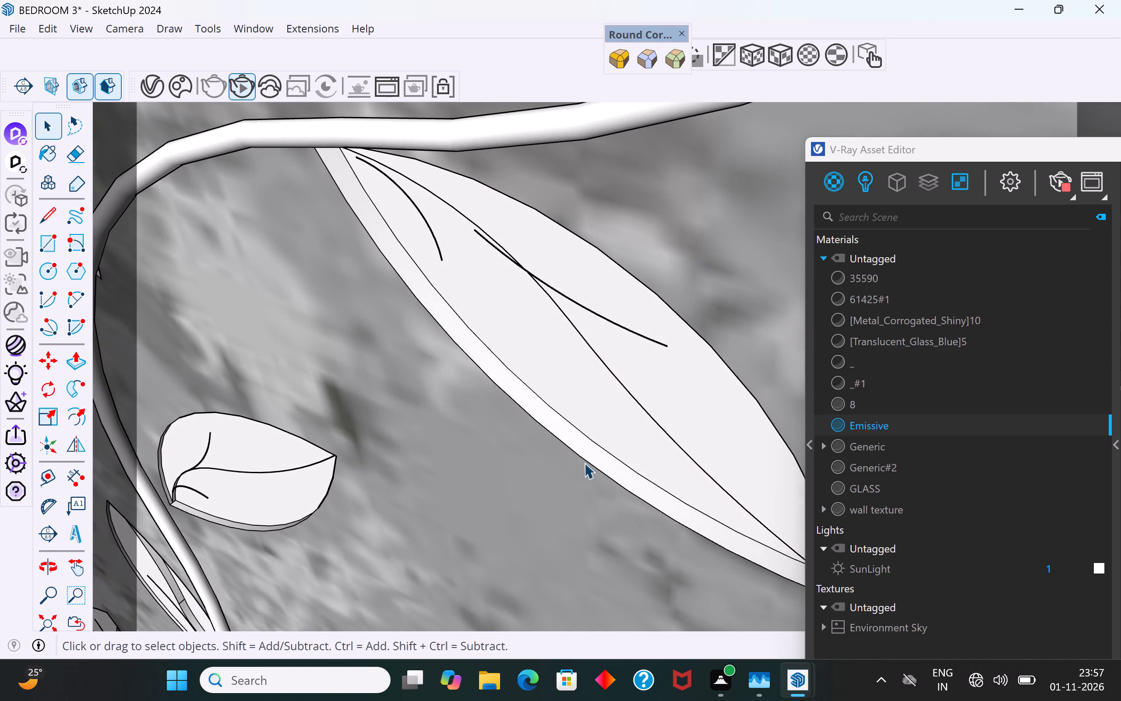
scroll(594, 429, up, 5)
click(573, 467)
right_click(936, 427)
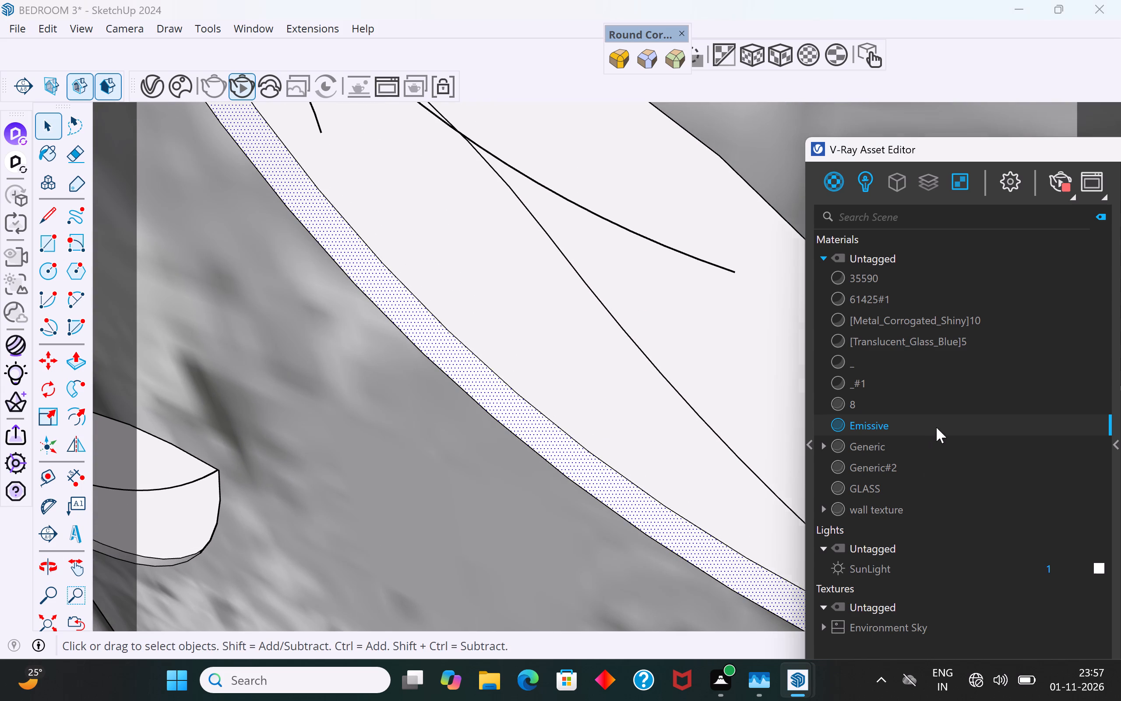
click(973, 467)
Apply the Emissive material to the stem-side edge face of the next upright leaf, at the outer bend of the stem.
scroll(780, 293, down, 15)
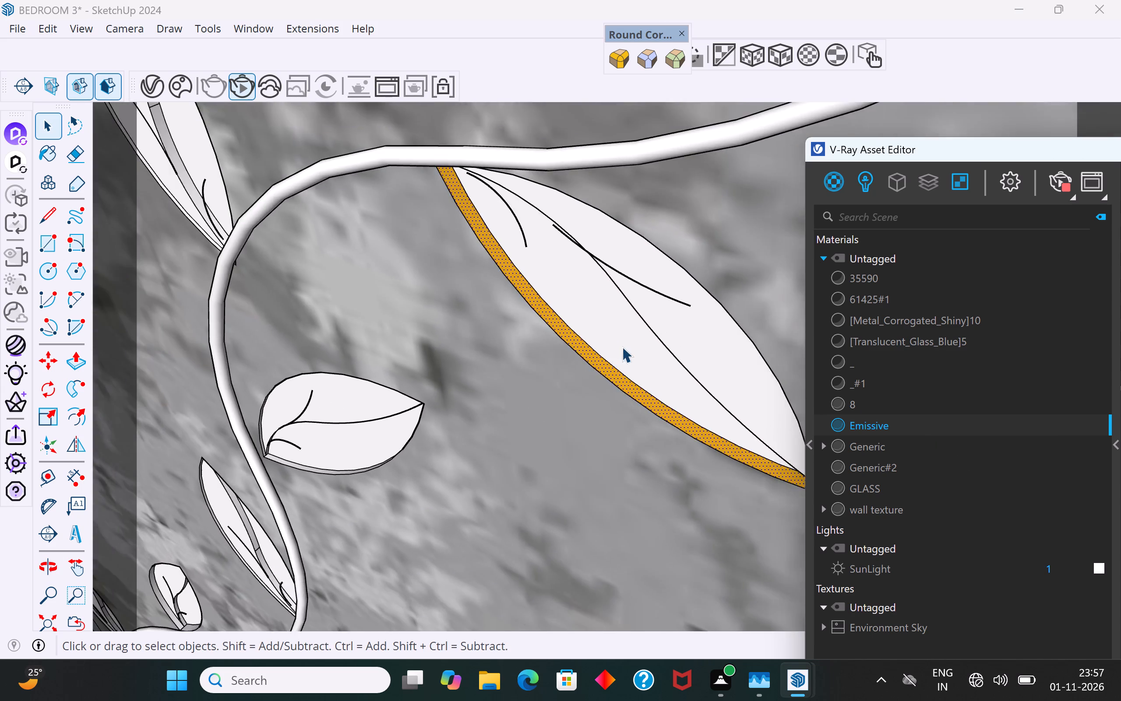
scroll(622, 347, down, 4)
scroll(416, 379, down, 5)
middle_drag(342, 273, 507, 269)
scroll(764, 228, up, 8)
middle_drag(618, 216, 680, 36)
middle_drag(428, 385, 564, 188)
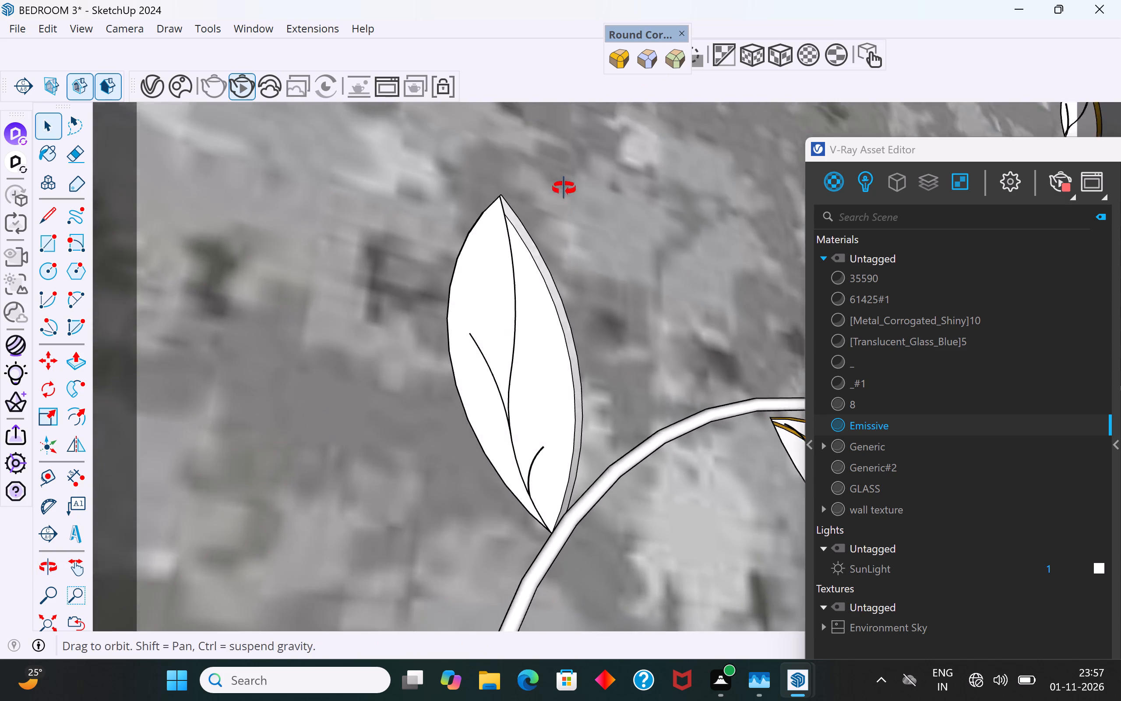
middle_drag(564, 188, 569, 180)
scroll(536, 373, up, 8)
middle_drag(587, 346, 613, 358)
click(585, 380)
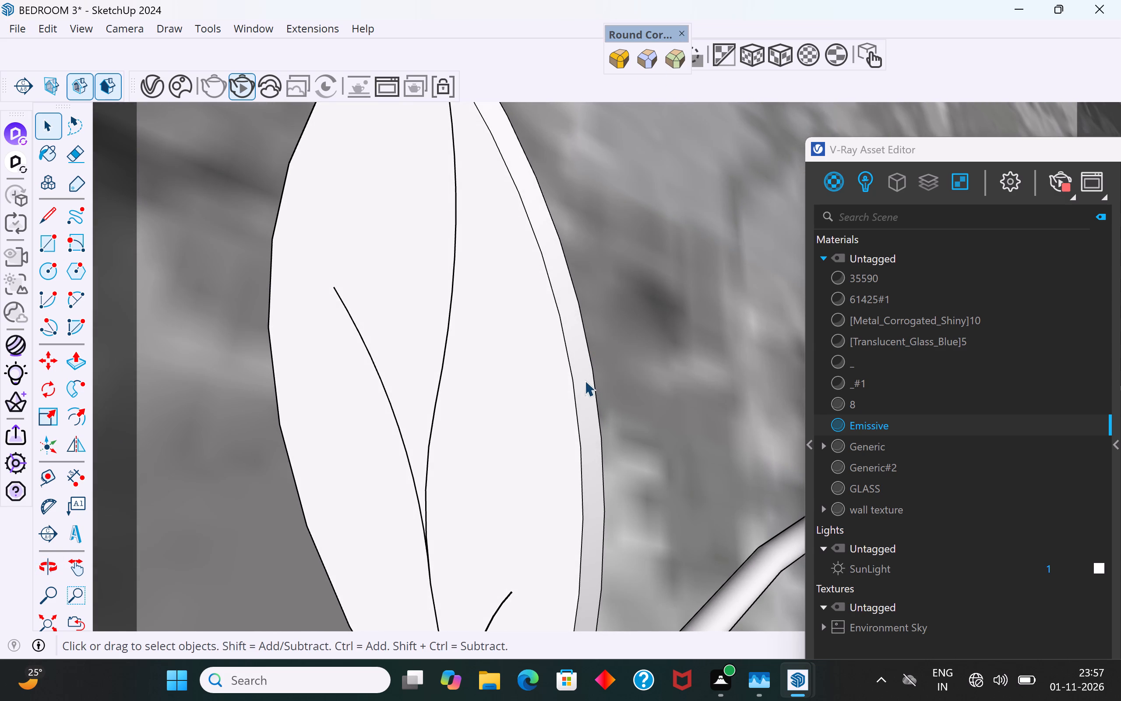
right_click(926, 431)
click(961, 472)
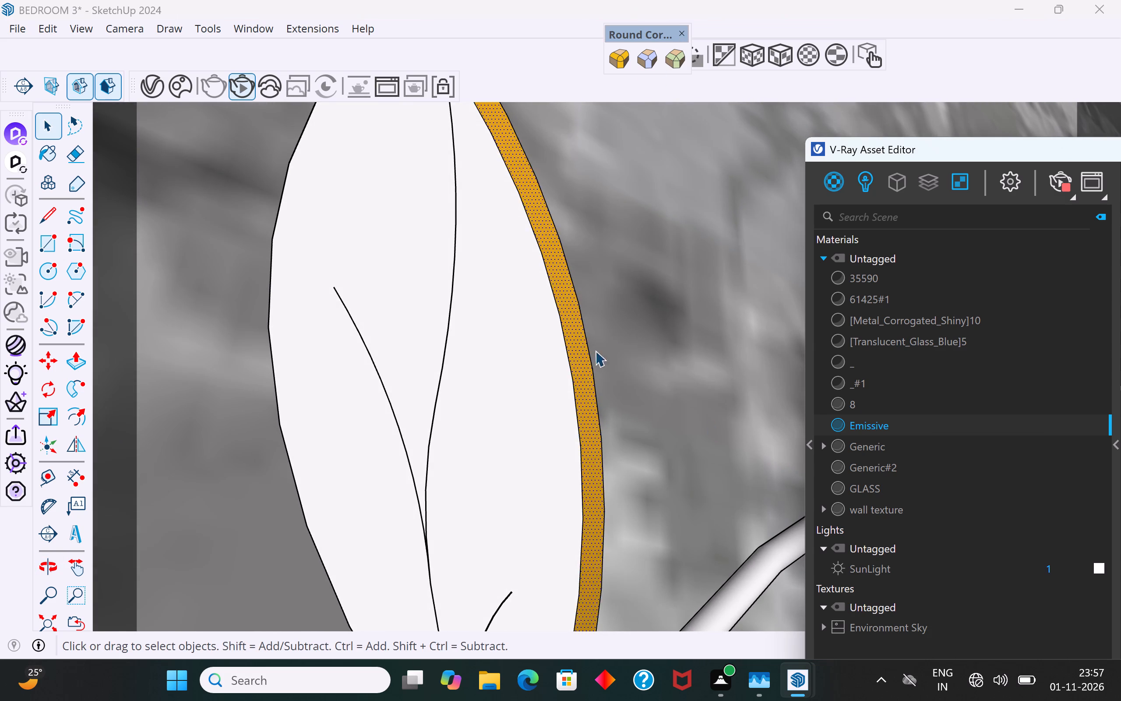
Apply the Emissive material to both segments of this upright leaf's central vein.
scroll(599, 345, down, 5)
middle_drag(596, 346, 208, 454)
scroll(499, 463, up, 7)
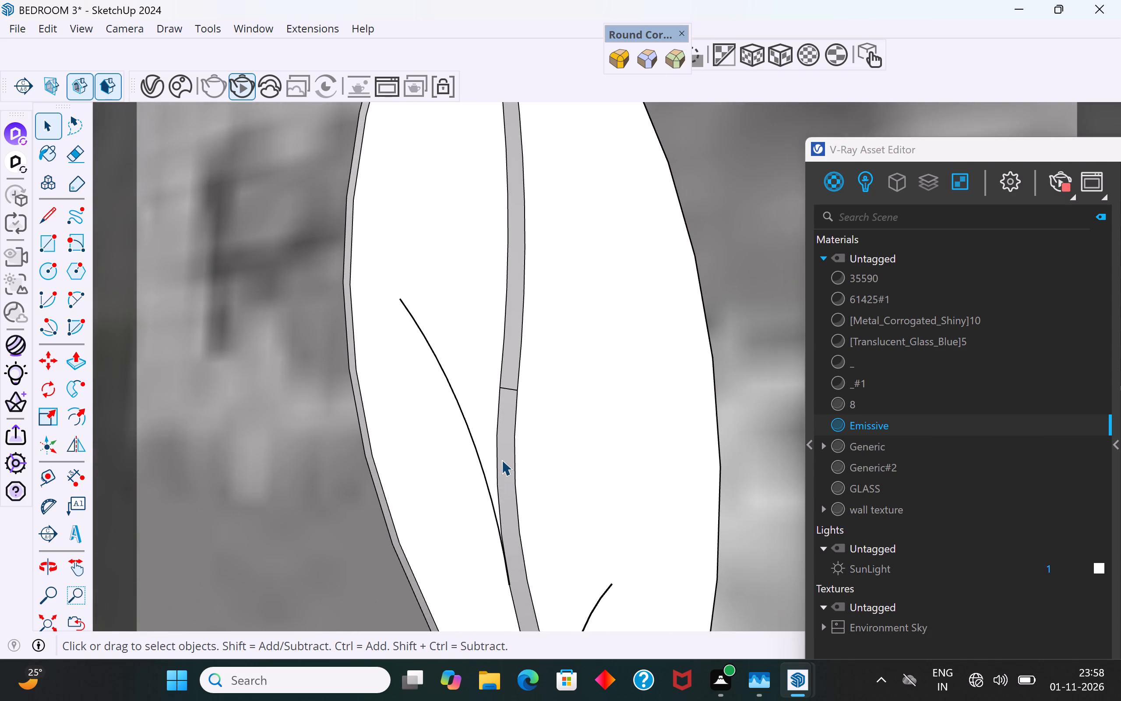
scroll(504, 459, up, 4)
click(504, 459)
right_click(906, 426)
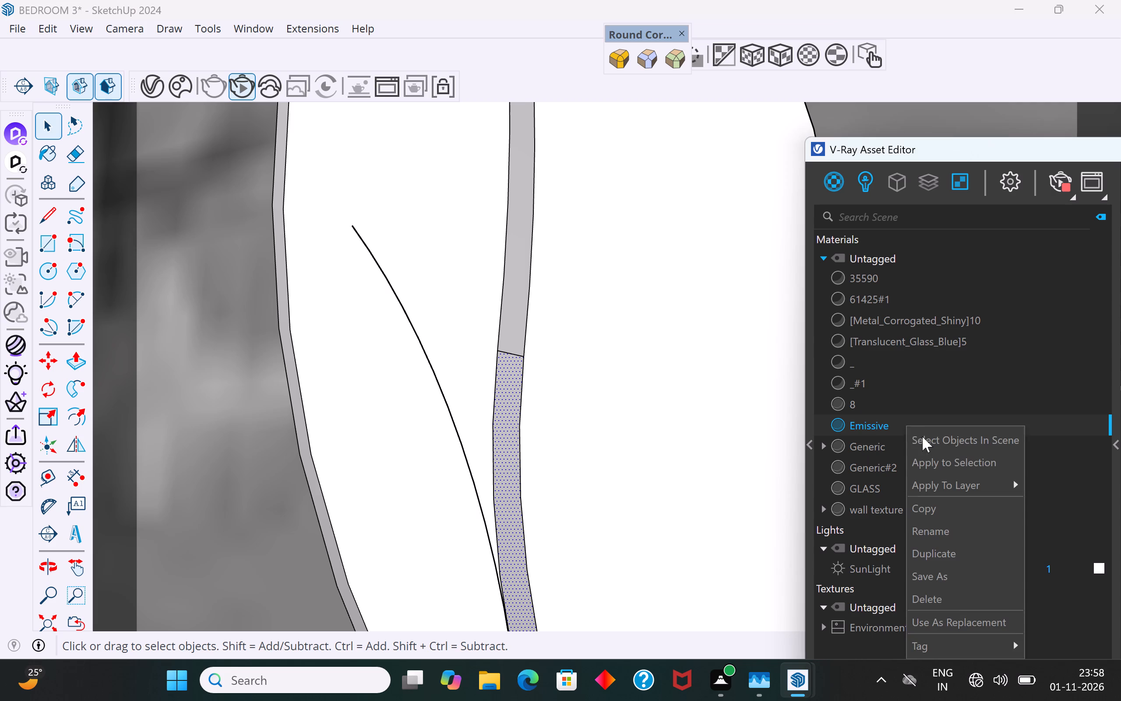
click(952, 464)
middle_drag(568, 411, 567, 416)
click(515, 320)
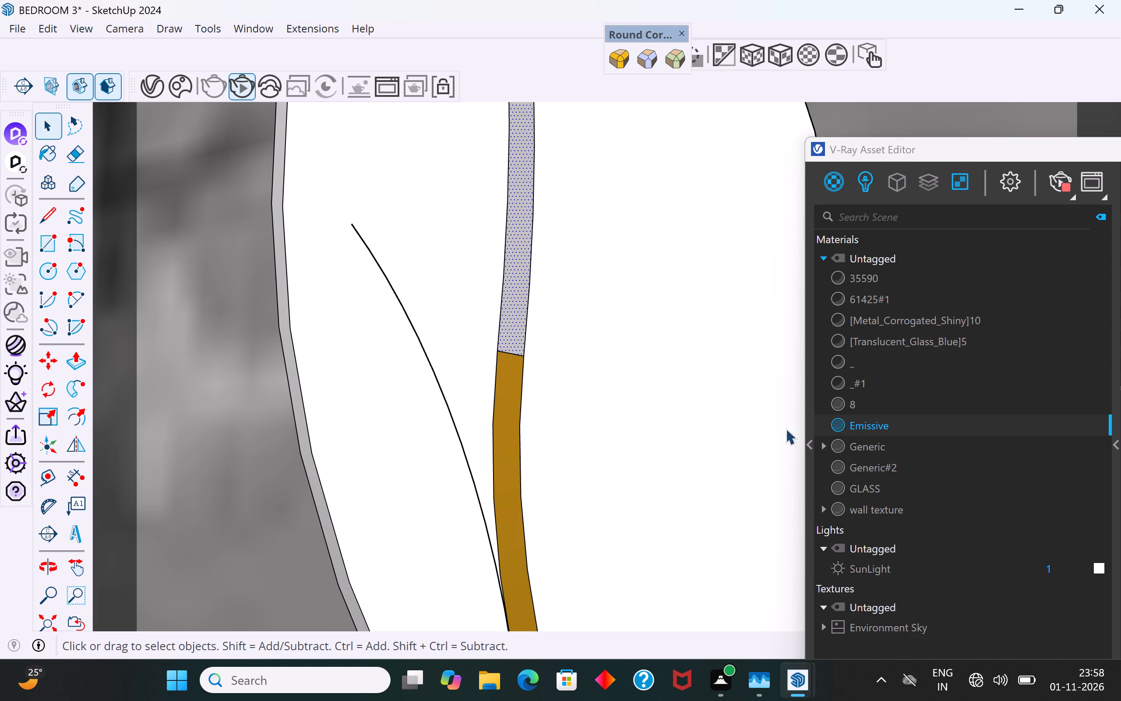
right_click(867, 428)
click(898, 462)
Apply the Emissive material to the upright leaf's outer edge face, away from the stem.
scroll(733, 503, down, 4)
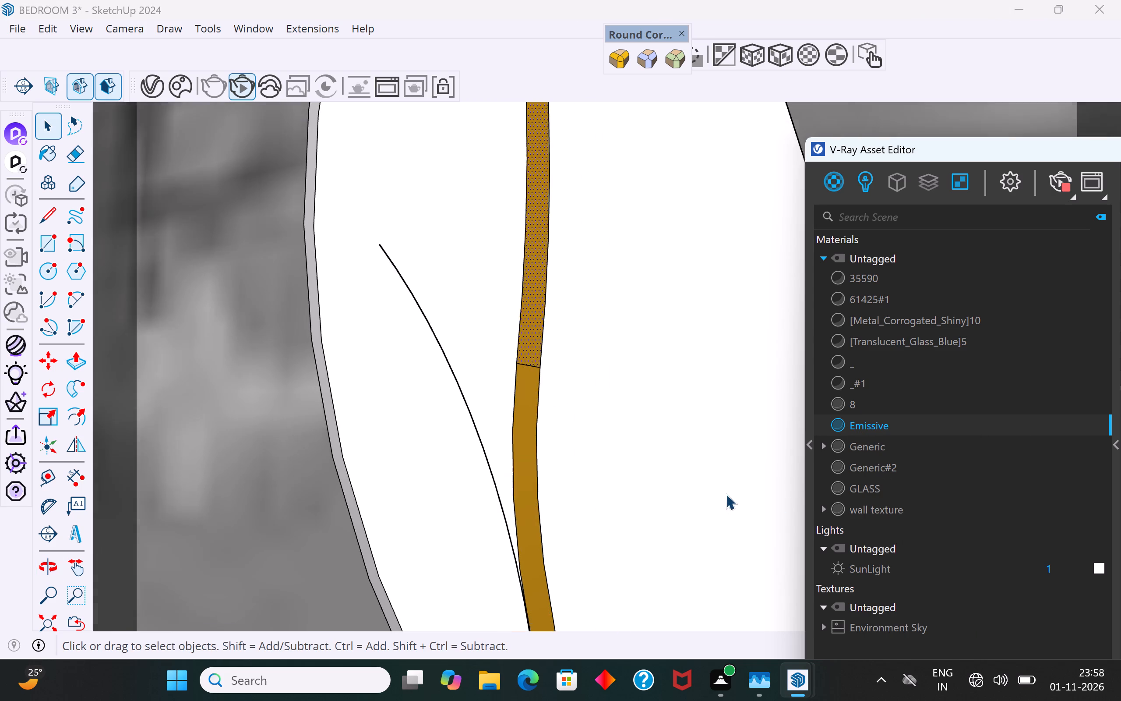
scroll(726, 494, down, 7)
middle_drag(666, 472, 498, 494)
scroll(584, 452, up, 15)
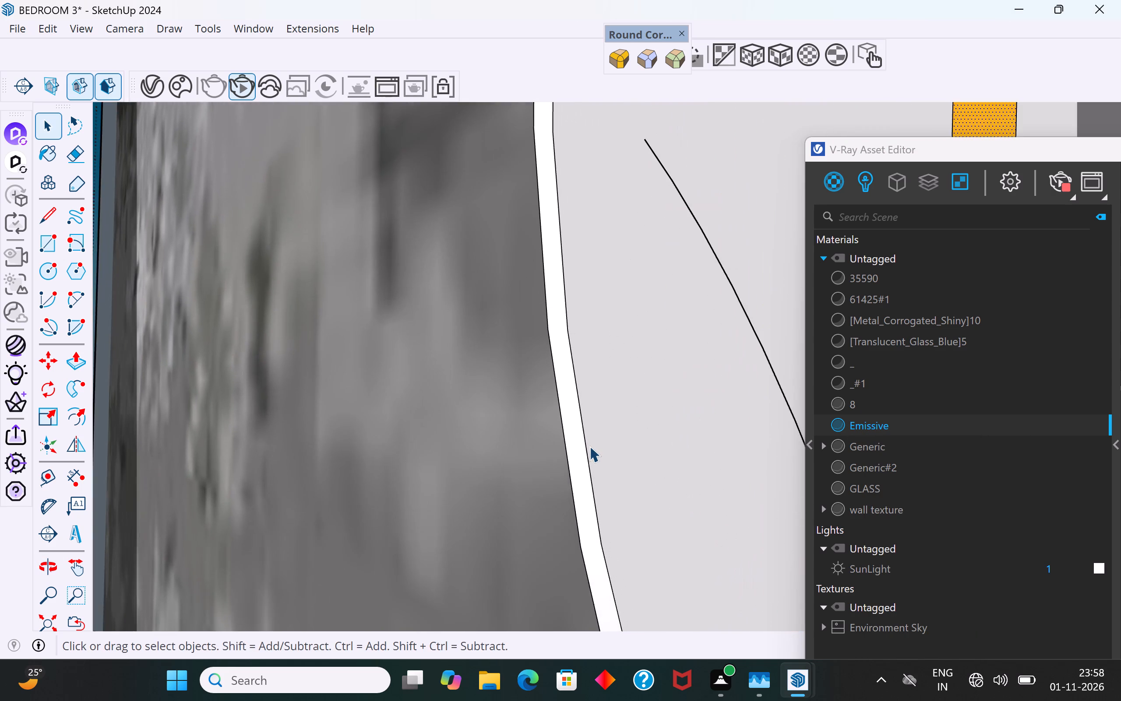
scroll(589, 446, up, 3)
click(564, 400)
right_click(878, 425)
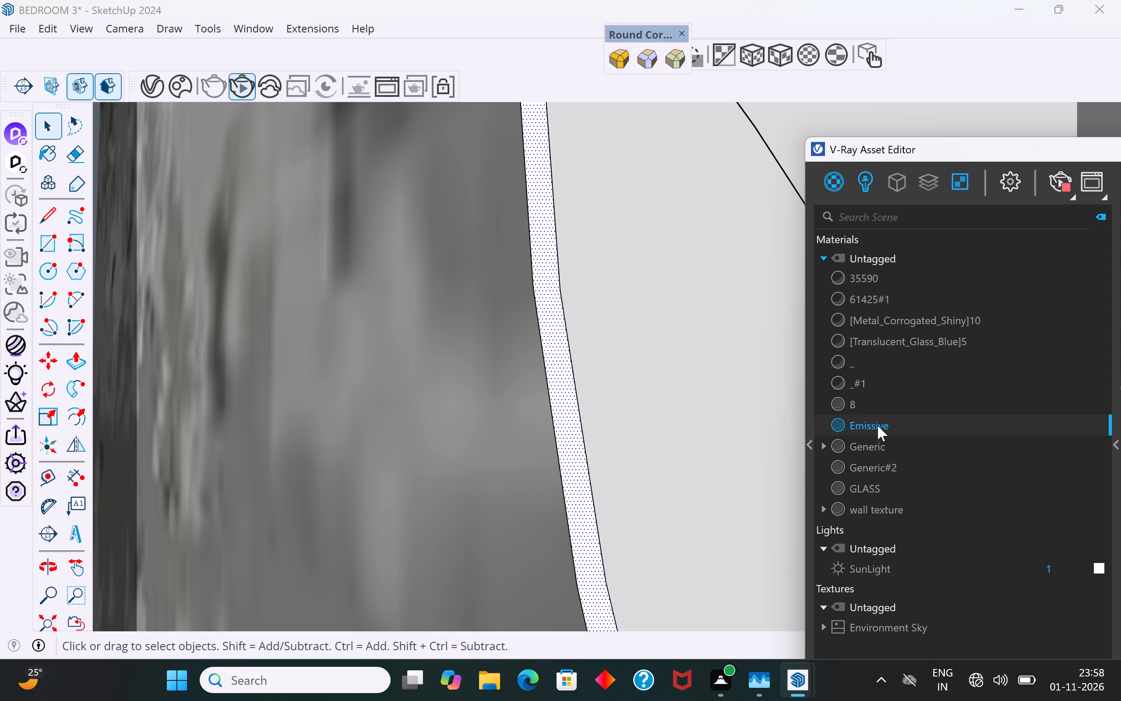
click(931, 464)
Apply the Emissive material to the stem-facing edge face of the next leaf down, on the opposite side of the stem.
scroll(472, 336, down, 20)
scroll(472, 336, down, 5)
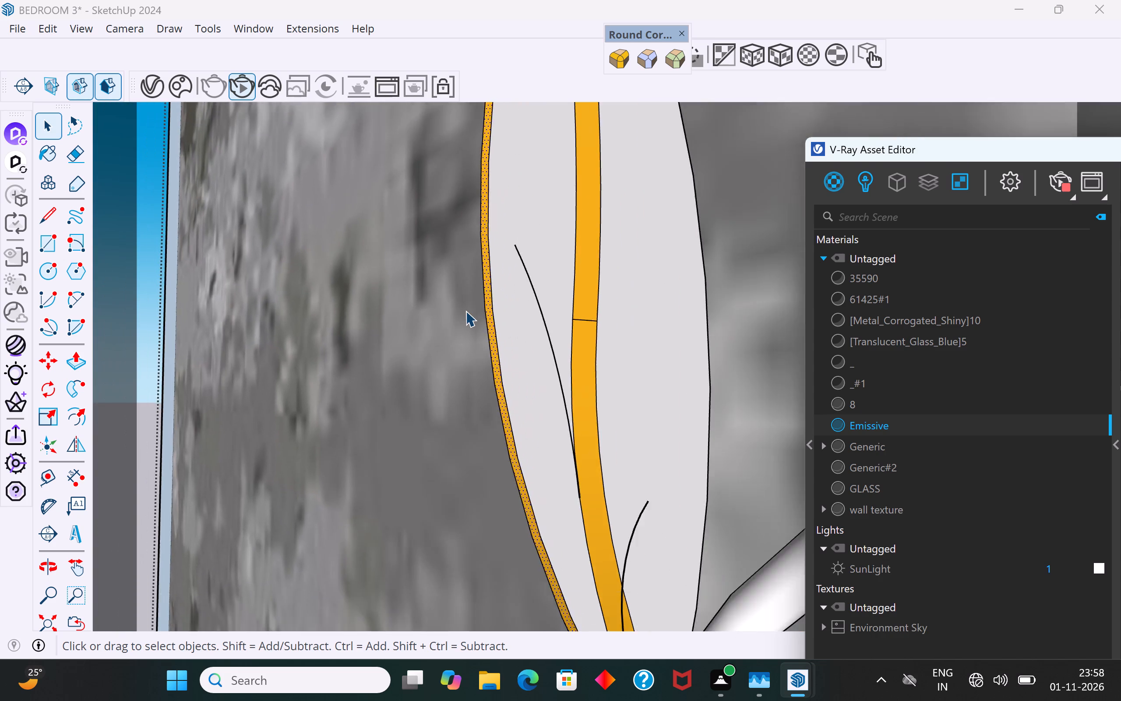
scroll(465, 311, down, 20)
scroll(465, 311, down, 3)
middle_drag(514, 544, 535, 382)
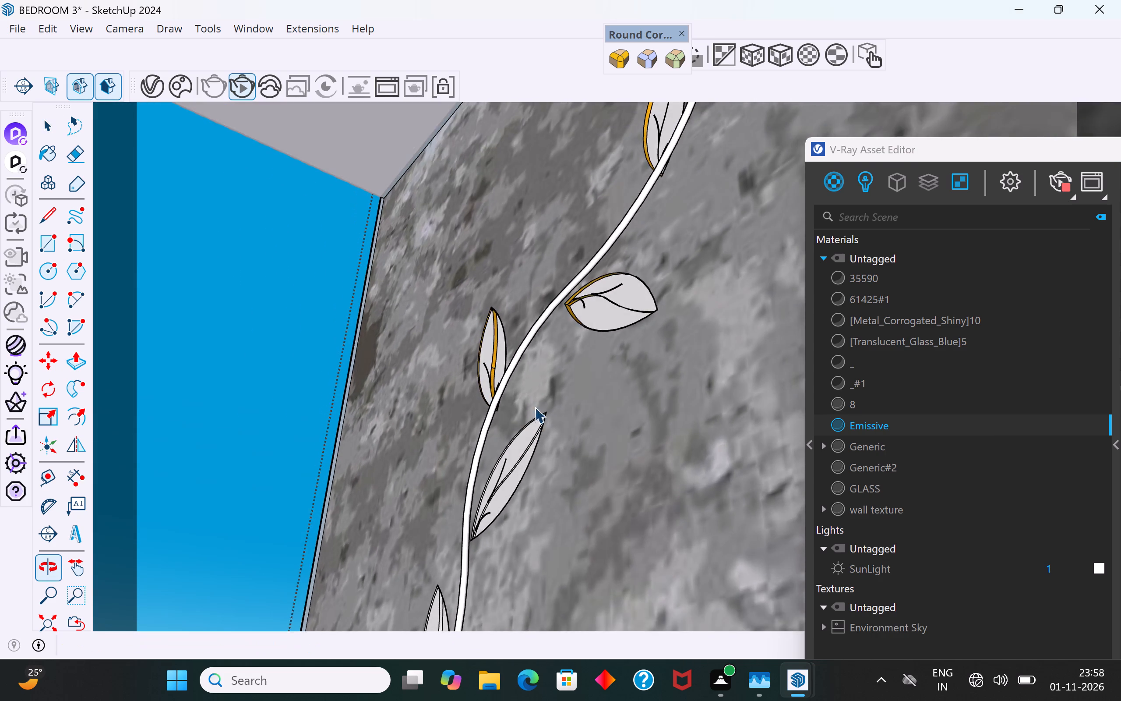
scroll(534, 422, up, 20)
scroll(534, 422, up, 13)
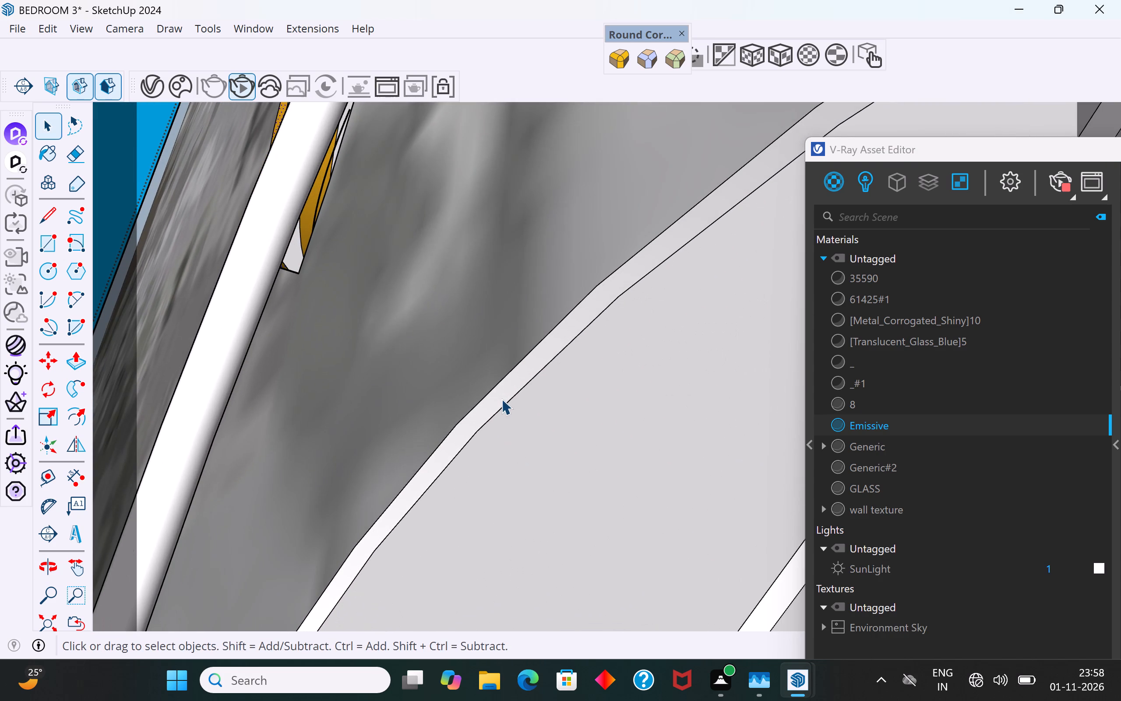
click(501, 399)
scroll(501, 396, down, 5)
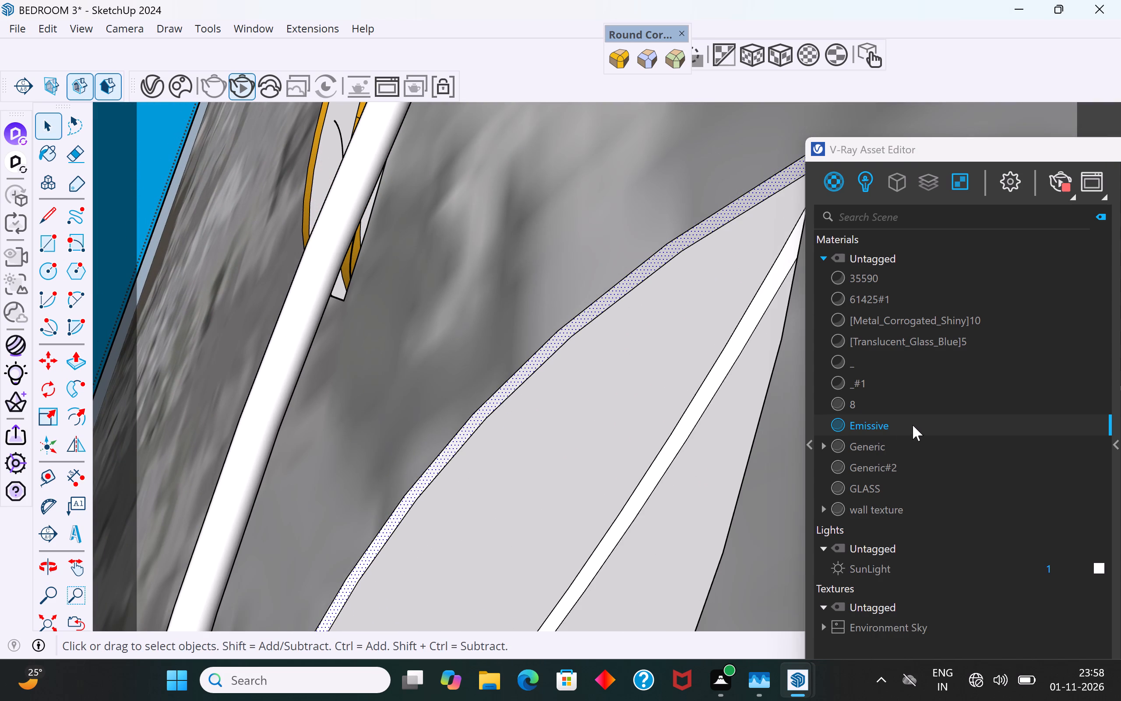
right_click(913, 425)
click(957, 465)
Apply the Emissive material to the long tip-side segment of that leaf's central vein.
scroll(627, 230, down, 6)
middle_drag(615, 332, 705, 448)
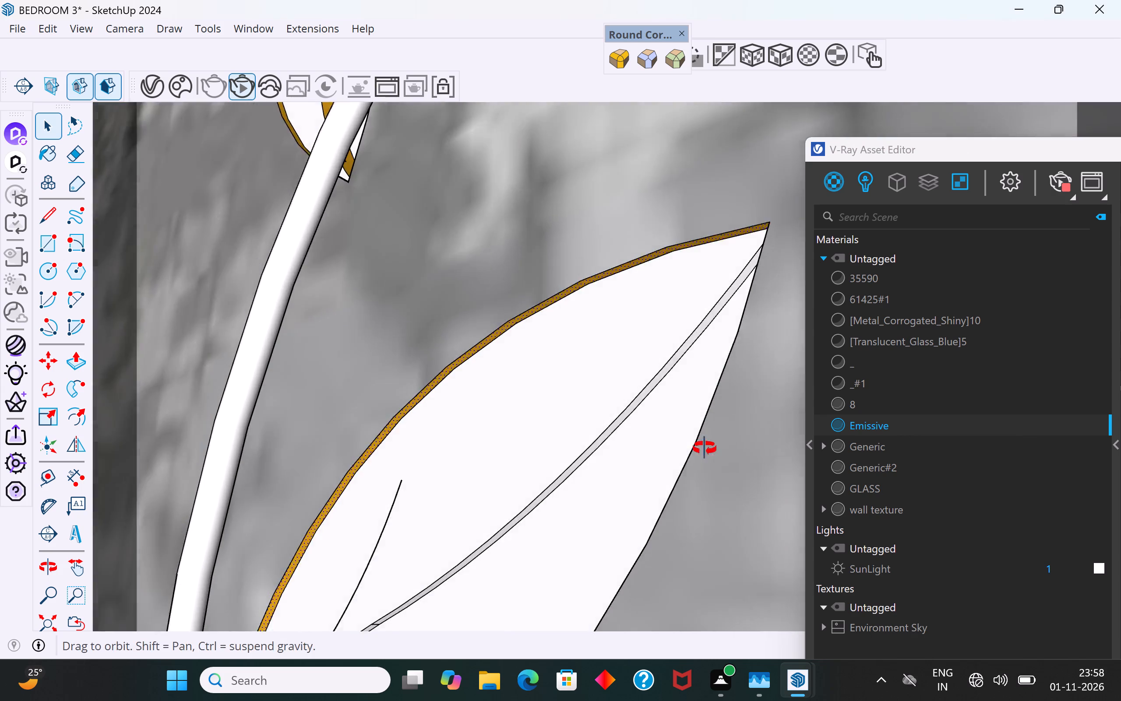
middle_drag(705, 448, 722, 509)
middle_drag(638, 423, 471, 292)
scroll(589, 377, up, 8)
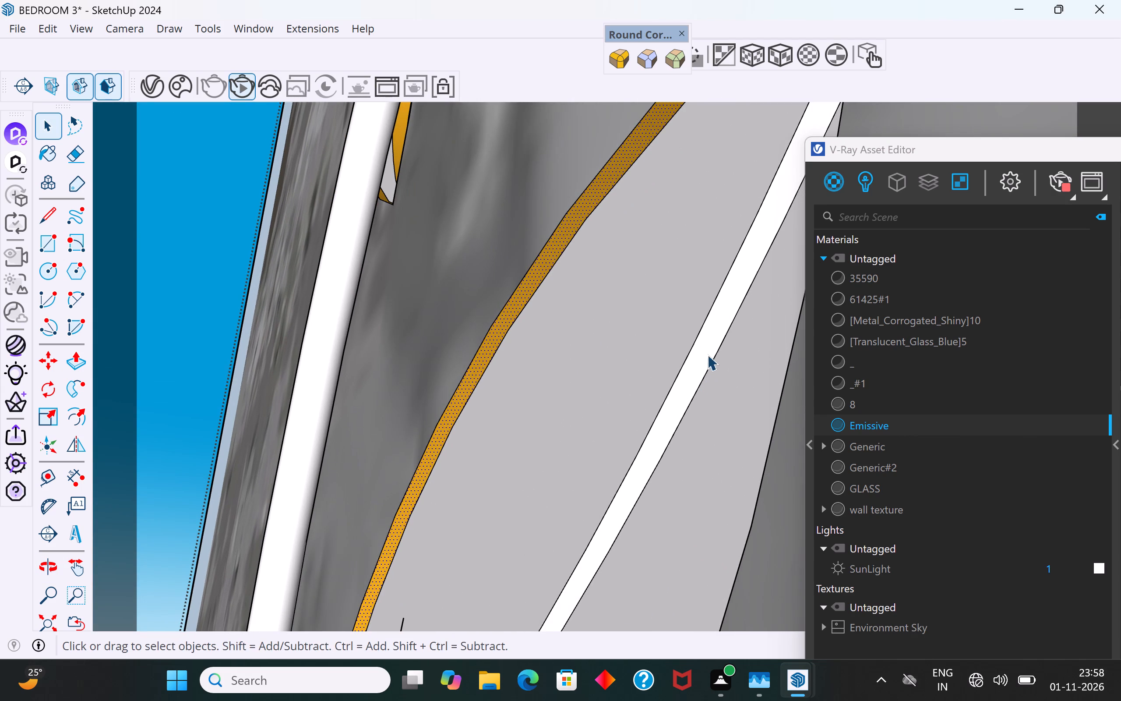
click(707, 343)
right_click(972, 428)
click(1010, 466)
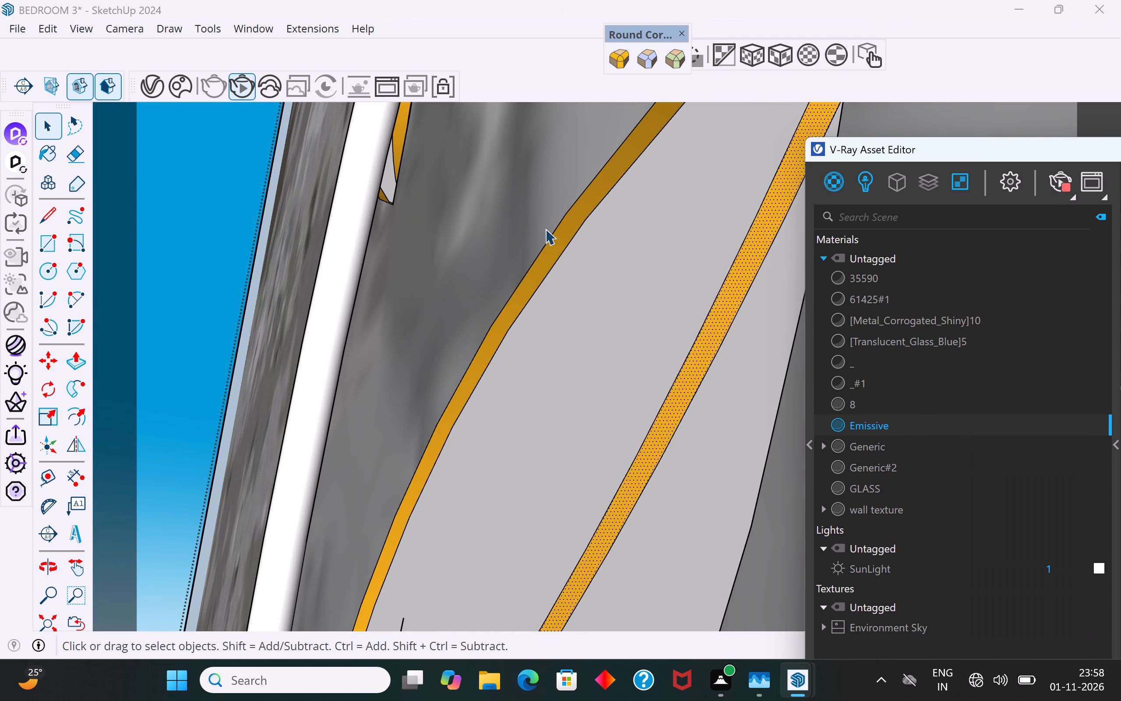
Apply the Emissive material to the leaf's outer edge face, on the side away from the stem.
scroll(529, 223, down, 5)
middle_drag(546, 329, 782, 510)
middle_drag(580, 351, 665, 542)
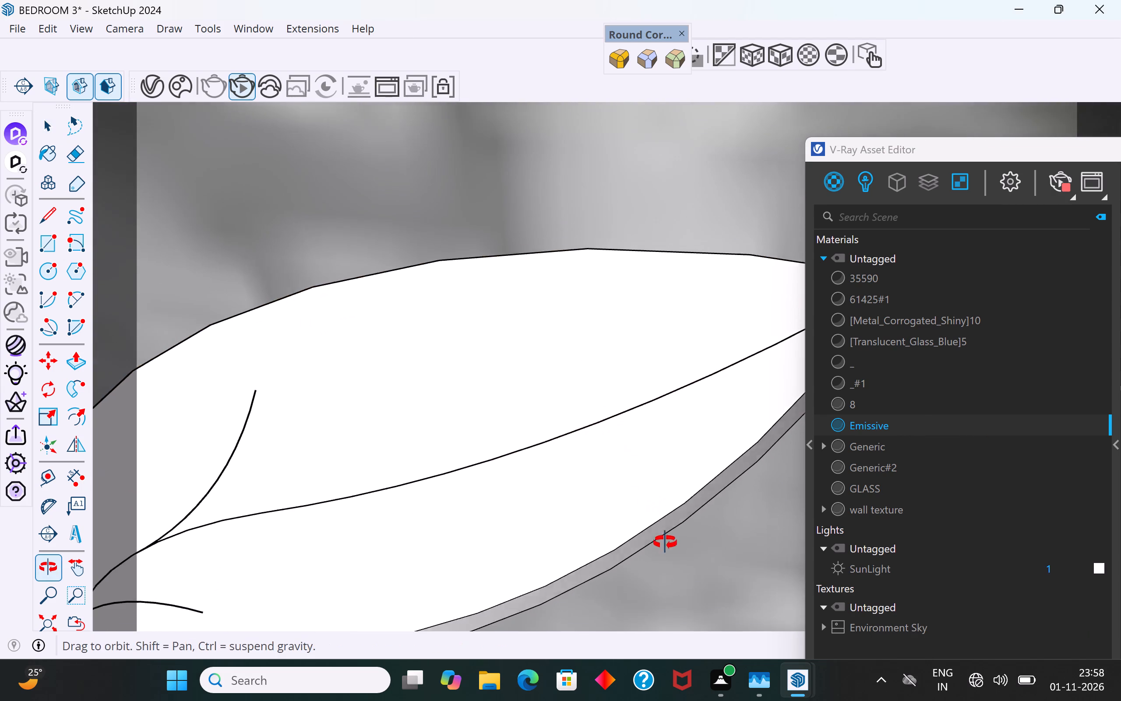
middle_drag(665, 542, 666, 543)
scroll(701, 484, up, 8)
click(731, 474)
right_click(941, 426)
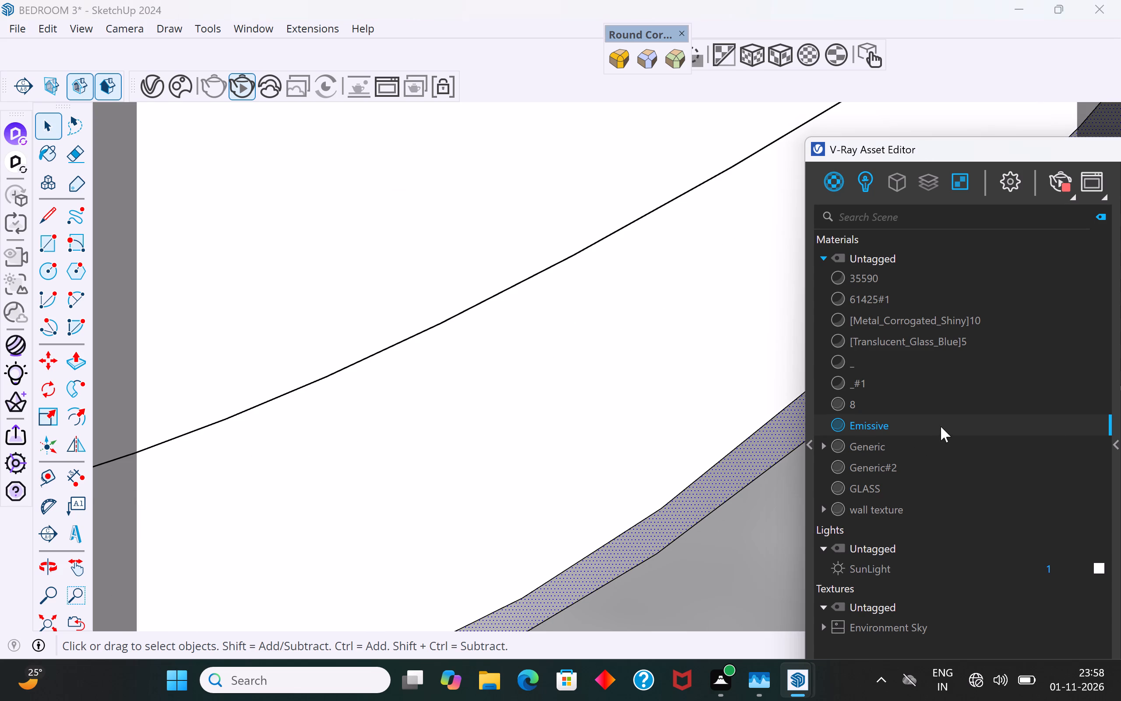
click(1002, 463)
Apply the Emissive material to the remaining base-side segment of the same leaf's central vein.
scroll(609, 304, down, 20)
scroll(609, 304, down, 2)
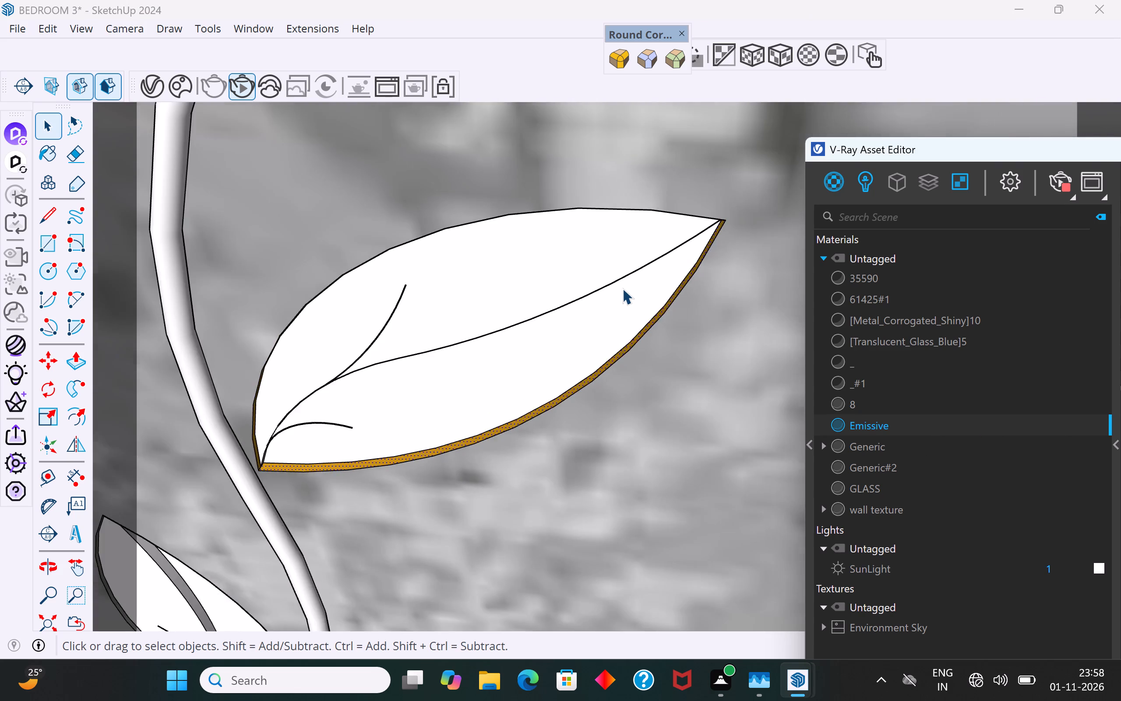
scroll(622, 288, down, 3)
middle_drag(477, 386, 198, 195)
scroll(355, 349, up, 16)
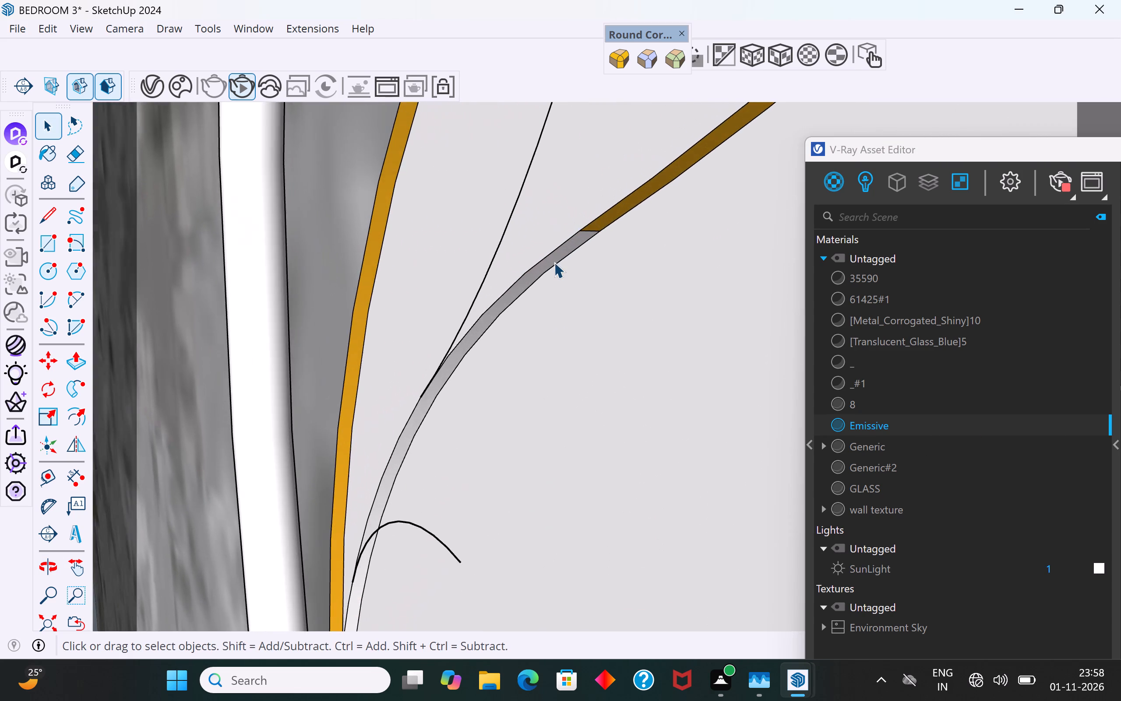
middle_drag(558, 262, 524, 163)
scroll(568, 295, up, 5)
click(562, 200)
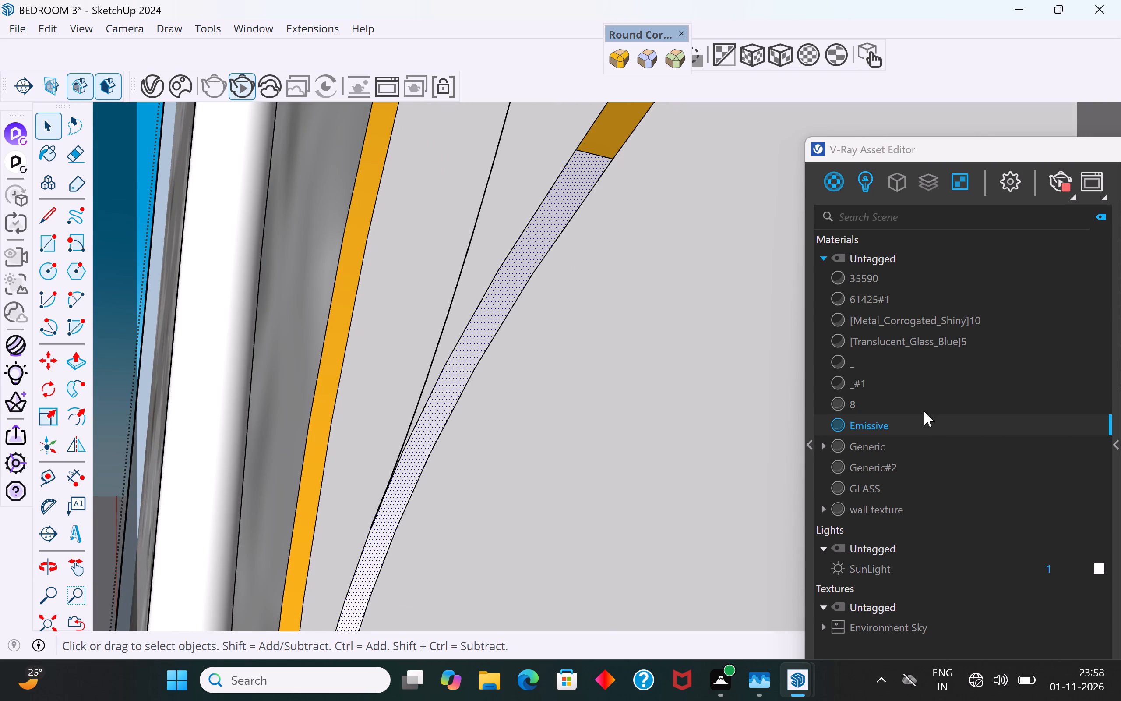
right_click(943, 429)
click(997, 468)
Apply the Emissive material to the outer edge face of the next leaf down, on the opposite side of the stem.
scroll(637, 290, down, 10)
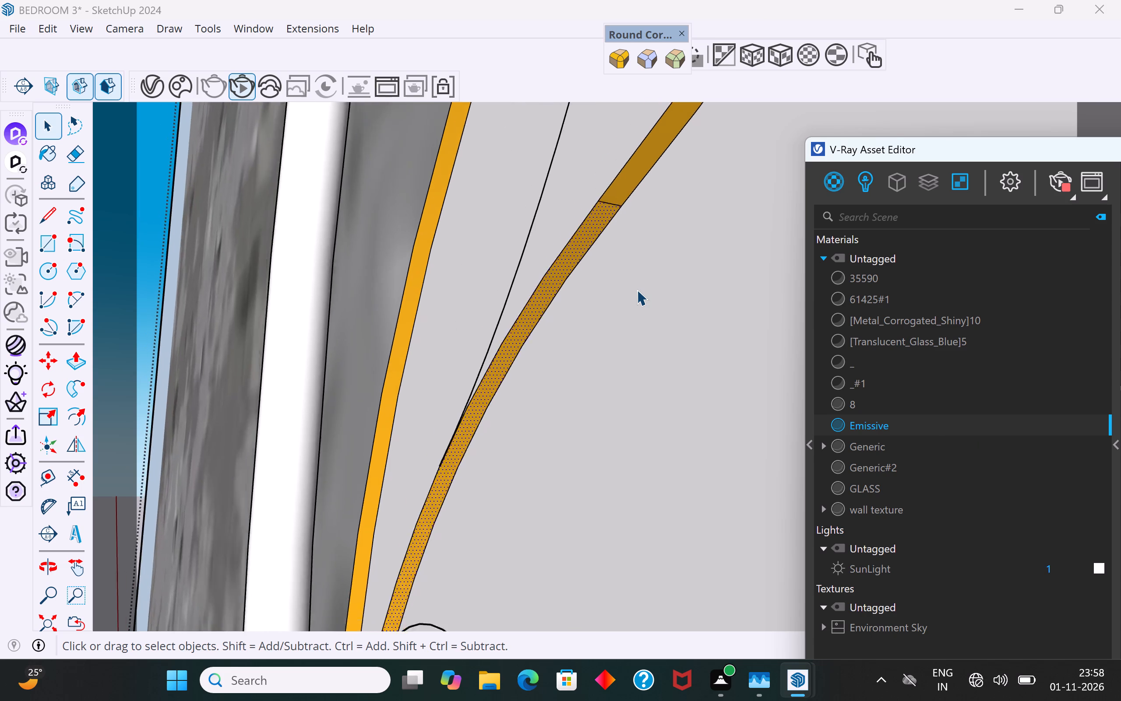
scroll(637, 290, down, 20)
scroll(637, 290, down, 11)
scroll(610, 263, down, 5)
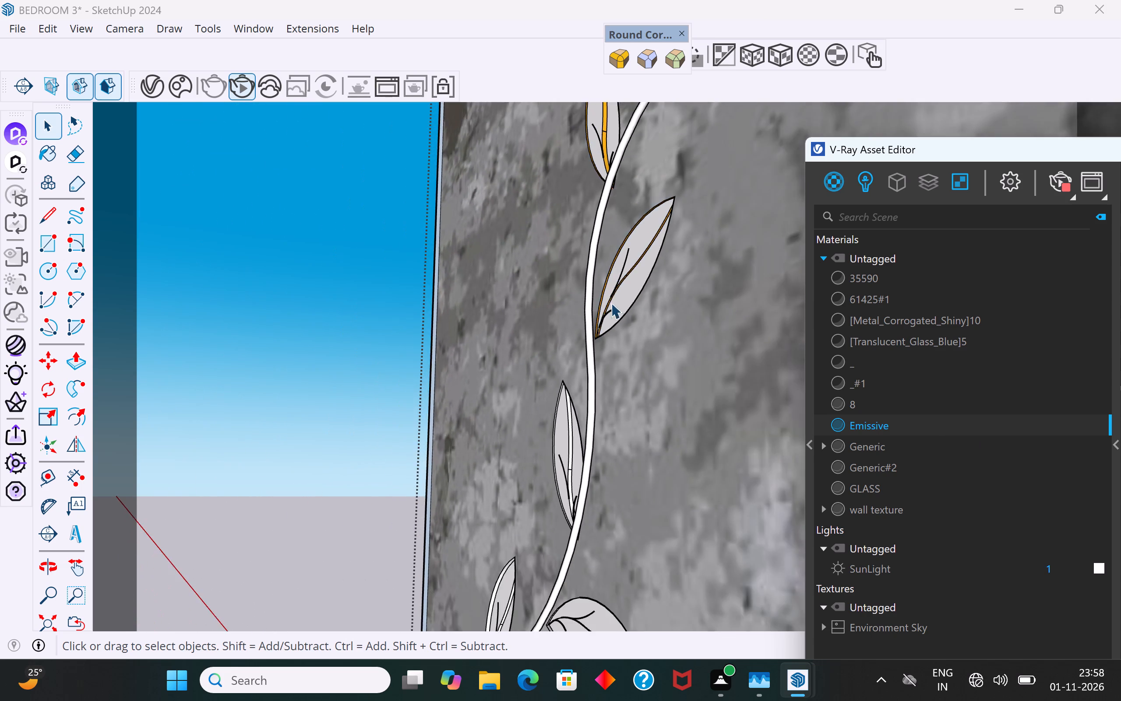
scroll(556, 522, up, 20)
scroll(556, 522, up, 10)
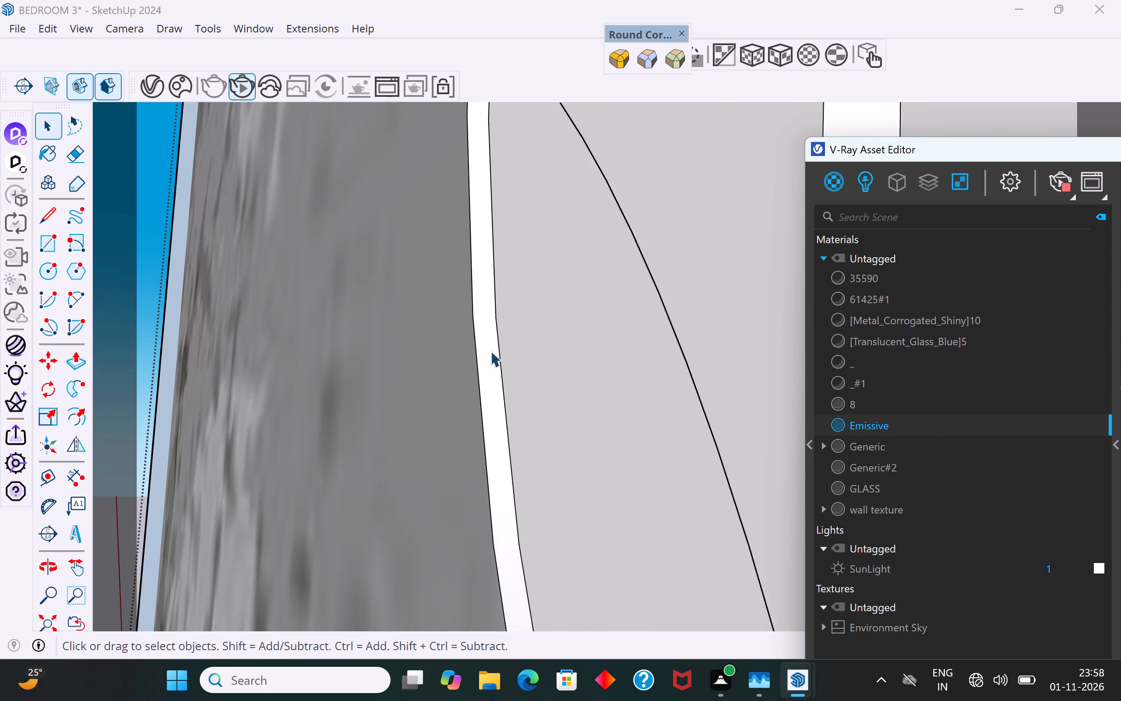
scroll(490, 351, up, 5)
click(479, 331)
right_click(903, 422)
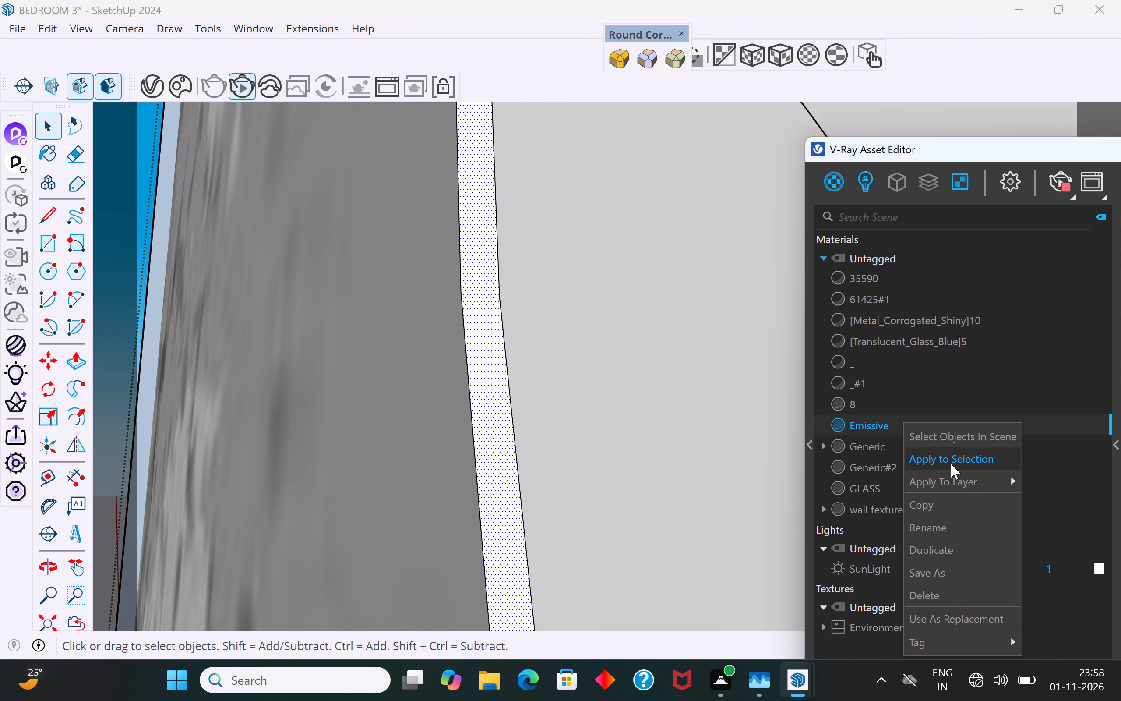
click(951, 464)
Apply the Emissive material to both segments of that leaf's central vein.
scroll(431, 308, down, 18)
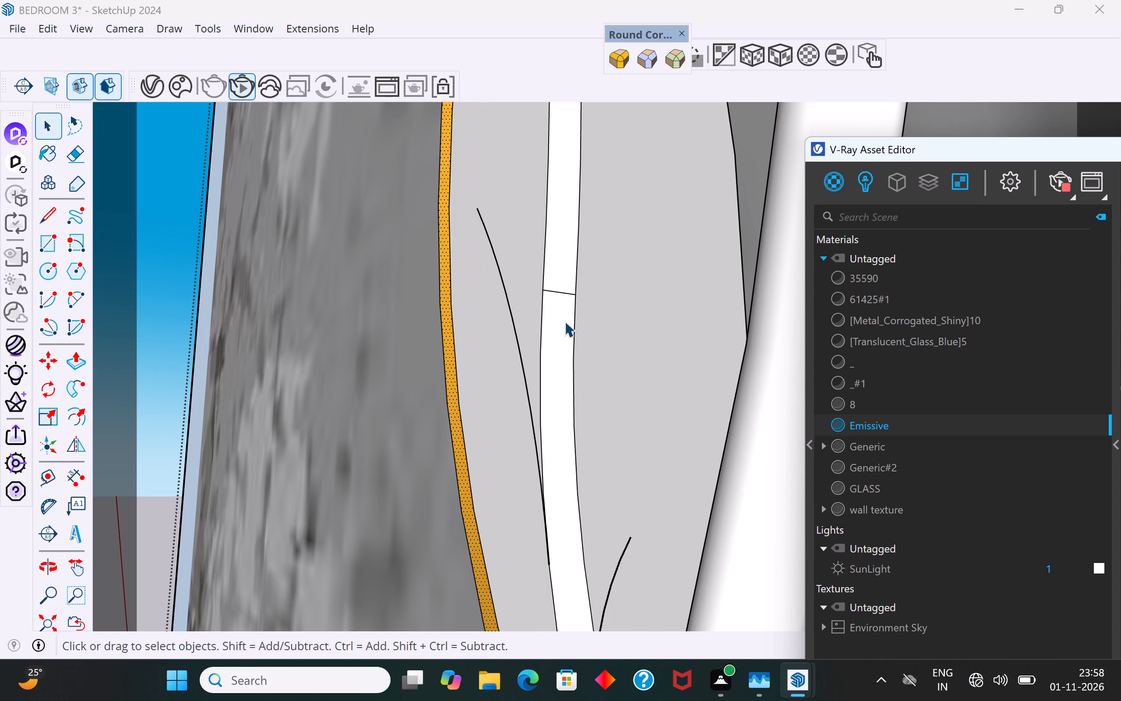
click(564, 321)
right_click(900, 424)
click(959, 455)
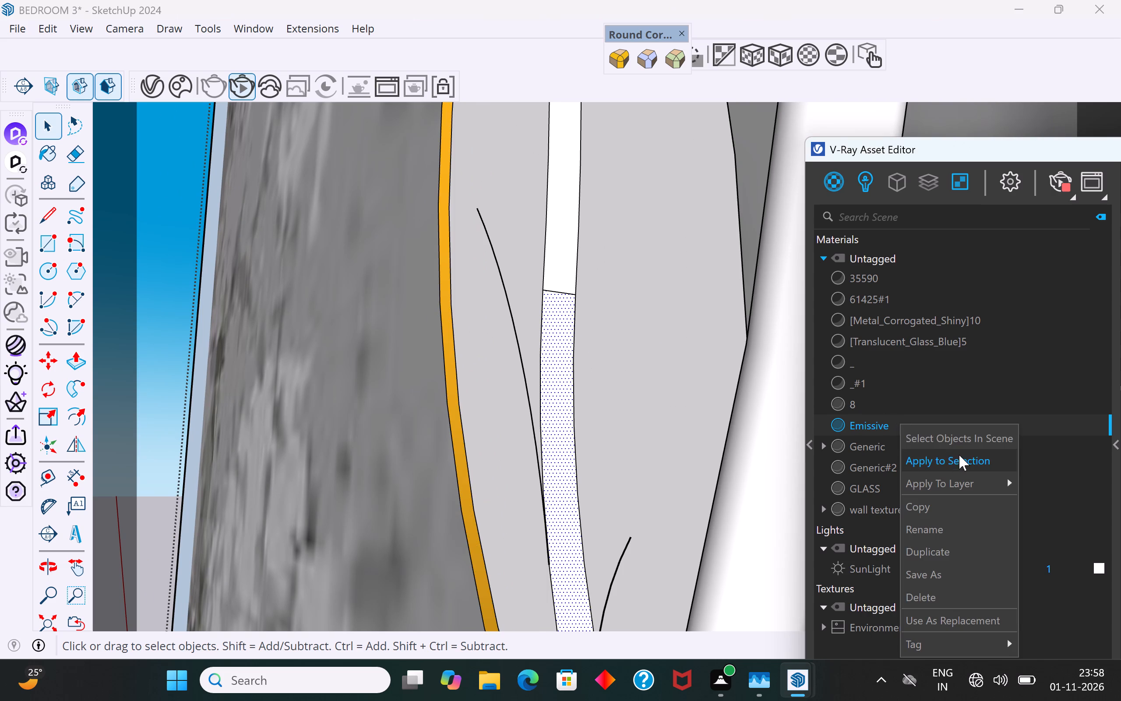
click(557, 225)
right_click(936, 424)
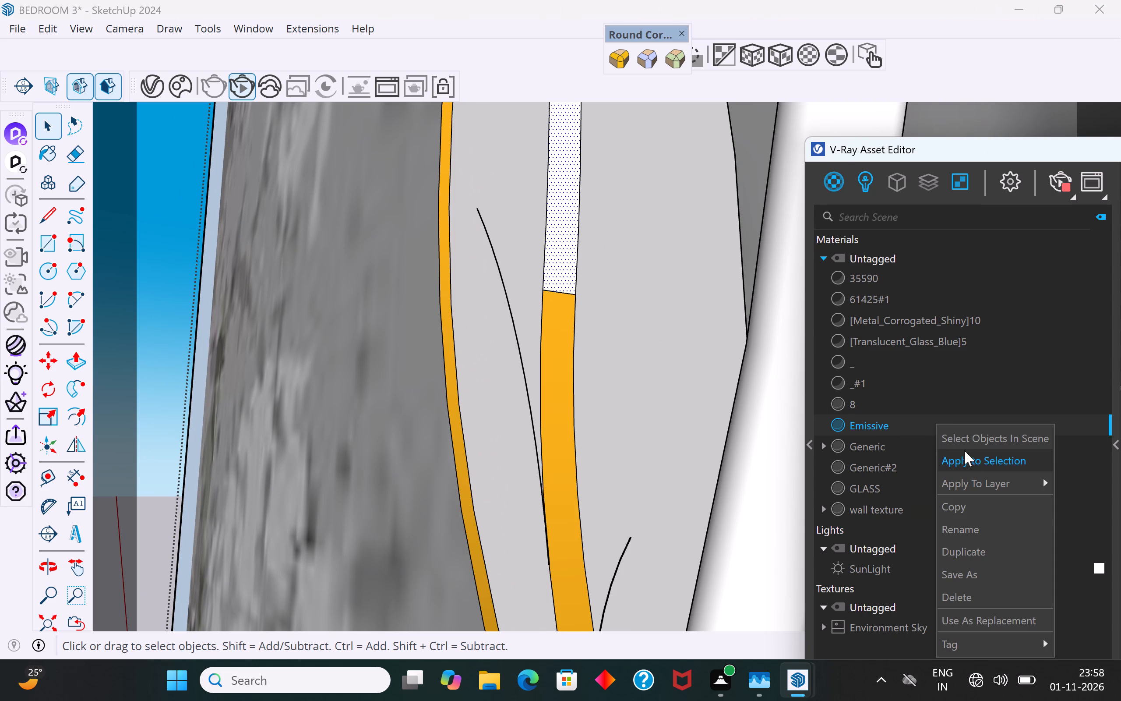
click(970, 458)
Apply the Emissive material to the stem-facing edge face of the same leaf.
scroll(540, 481, down, 11)
middle_drag(520, 383, 888, 456)
scroll(359, 323, down, 6)
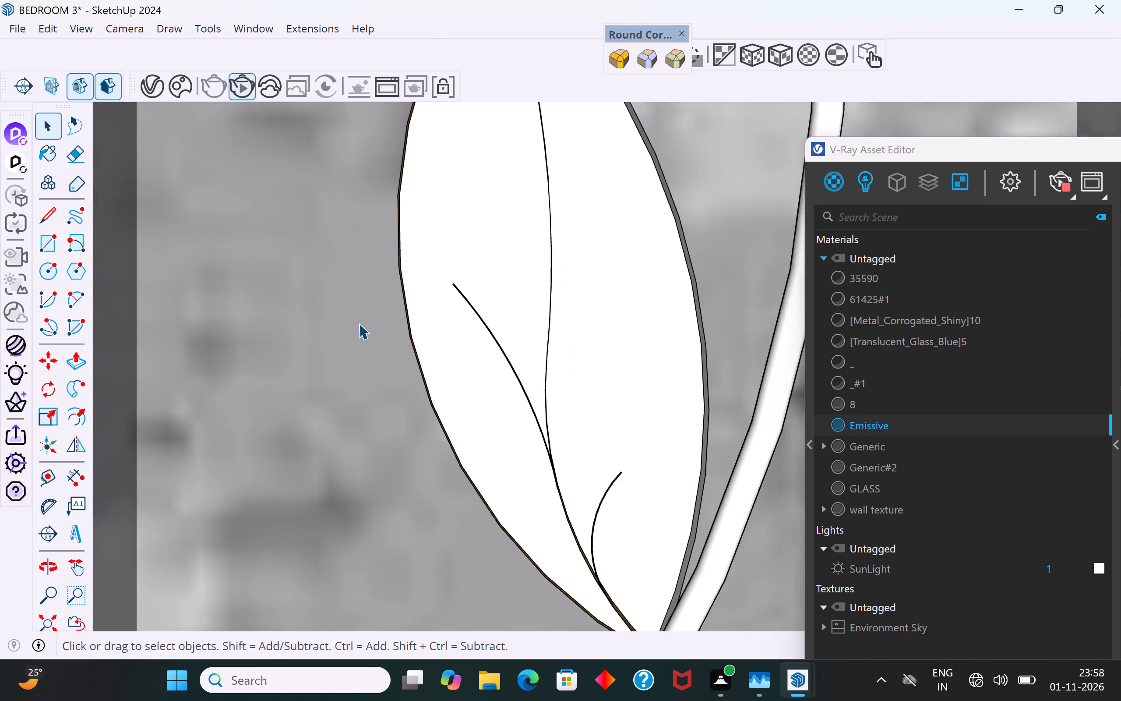
middle_drag(381, 326, 588, 174)
scroll(578, 303, up, 11)
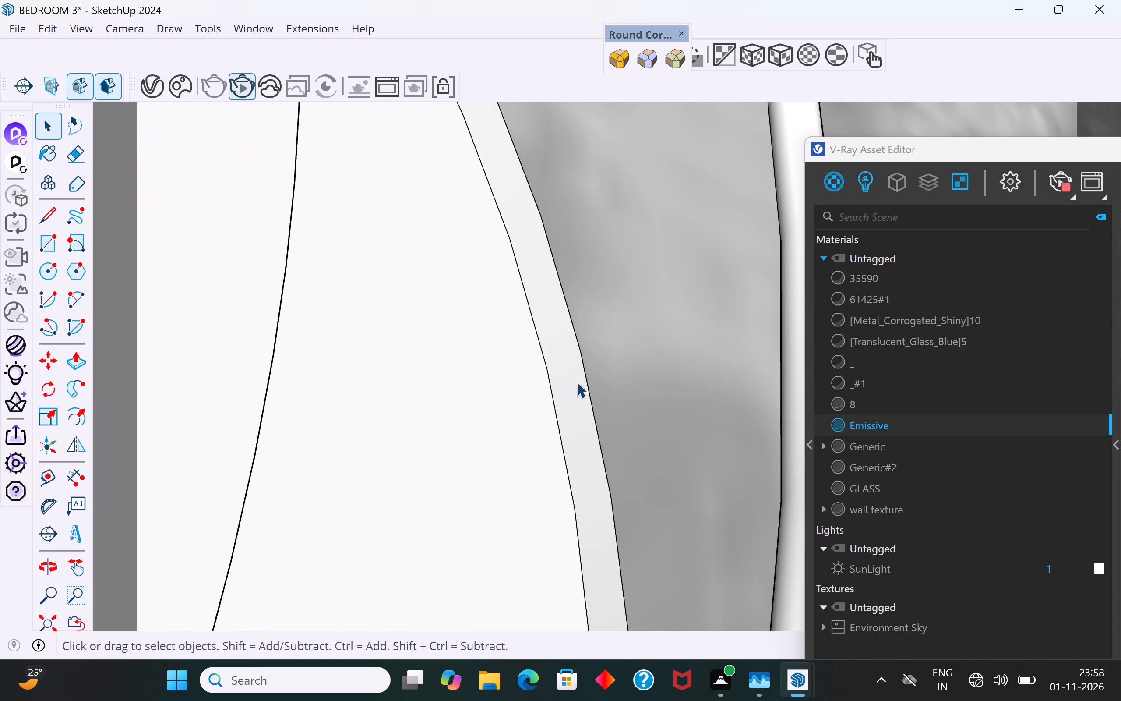
click(577, 382)
right_click(924, 425)
click(983, 466)
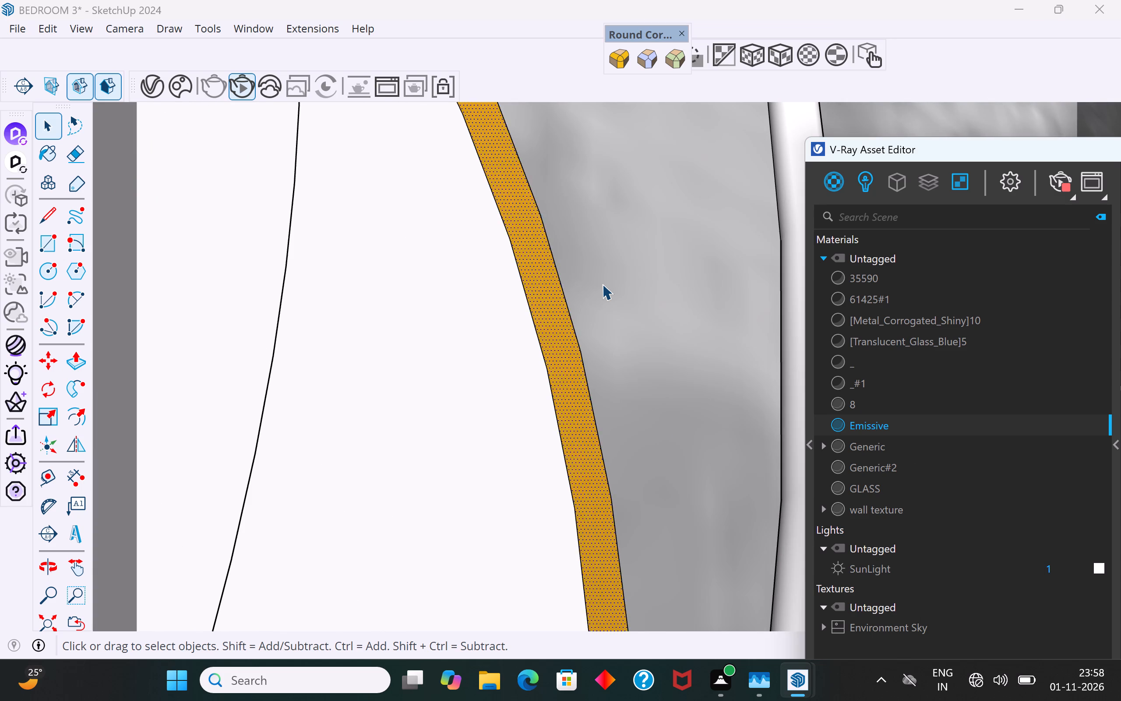
Apply the Emissive material to the upper, stem-facing edge face of the next leaf down, across the stem.
scroll(601, 283, down, 20)
scroll(601, 283, down, 13)
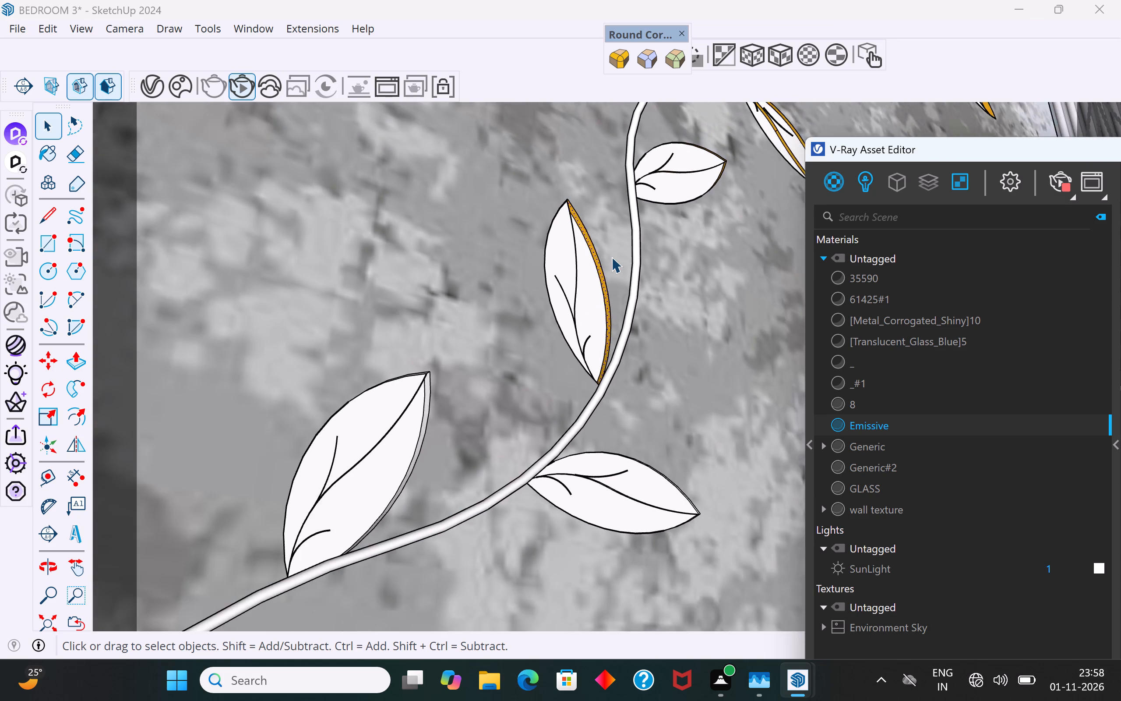
scroll(611, 257, down, 5)
middle_drag(651, 421, 599, 446)
scroll(651, 421, up, 1)
scroll(544, 421, up, 11)
middle_drag(553, 425, 606, 202)
scroll(576, 428, up, 9)
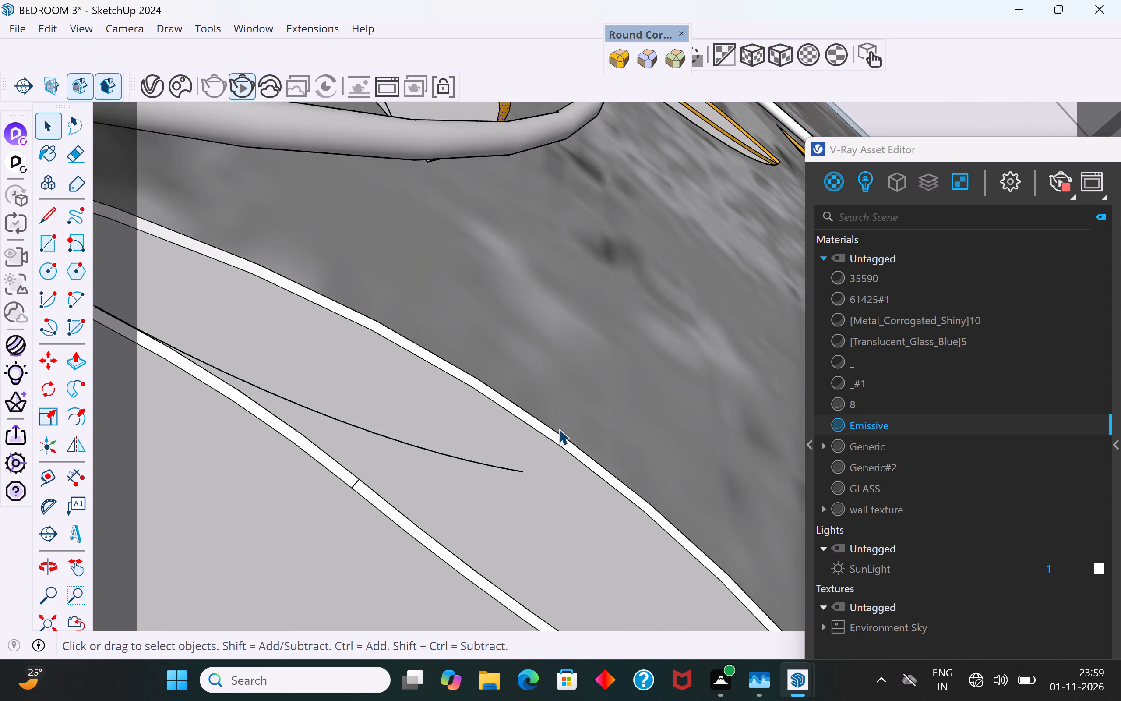
scroll(559, 429, up, 20)
click(541, 404)
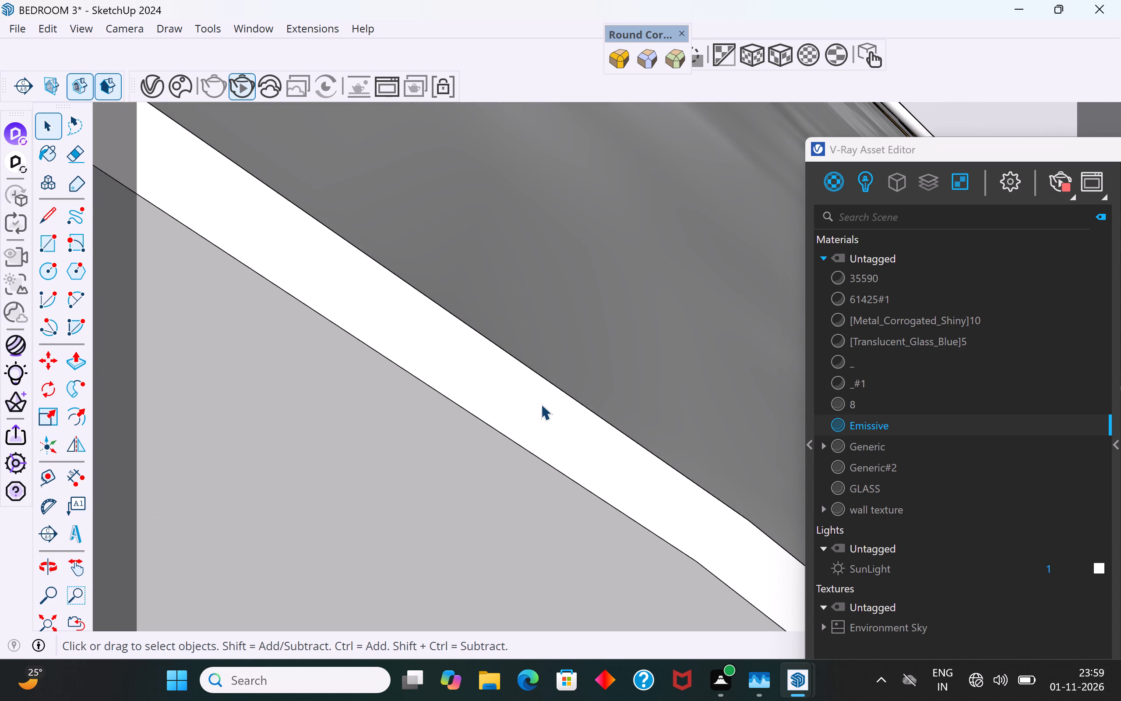
right_click(886, 426)
click(925, 462)
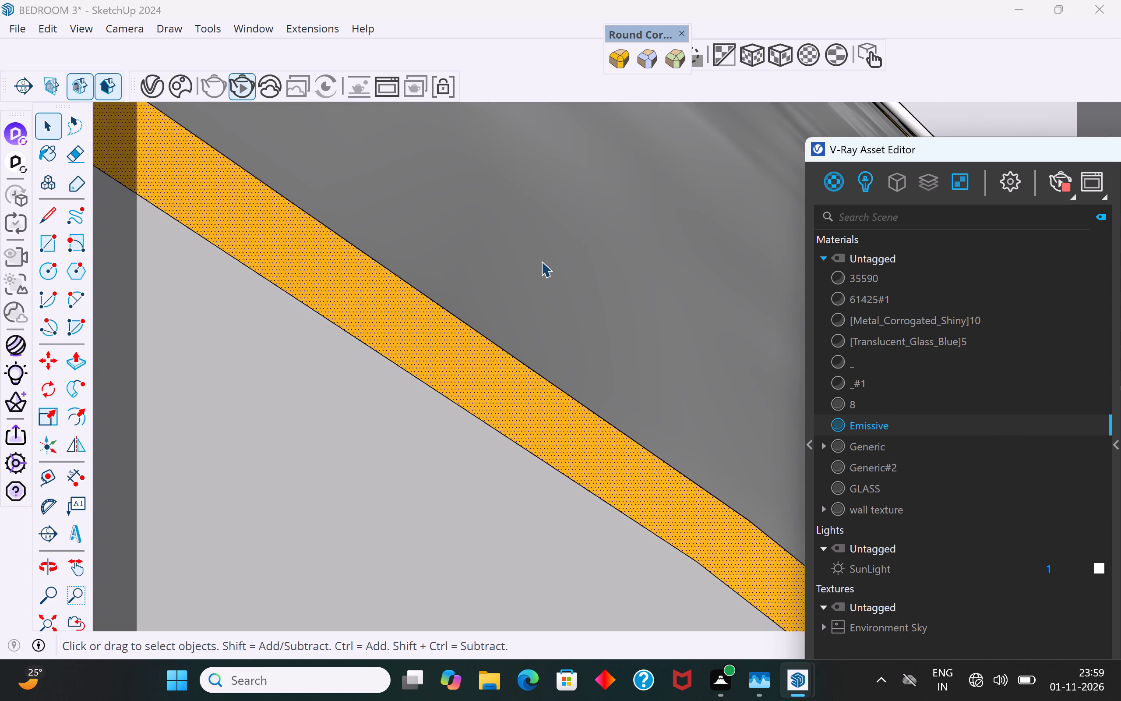
Apply the Emissive material to the tip-side and base-side segments of this leaf's central vein.
scroll(541, 261, down, 20)
scroll(541, 261, down, 5)
middle_drag(541, 261, 602, 214)
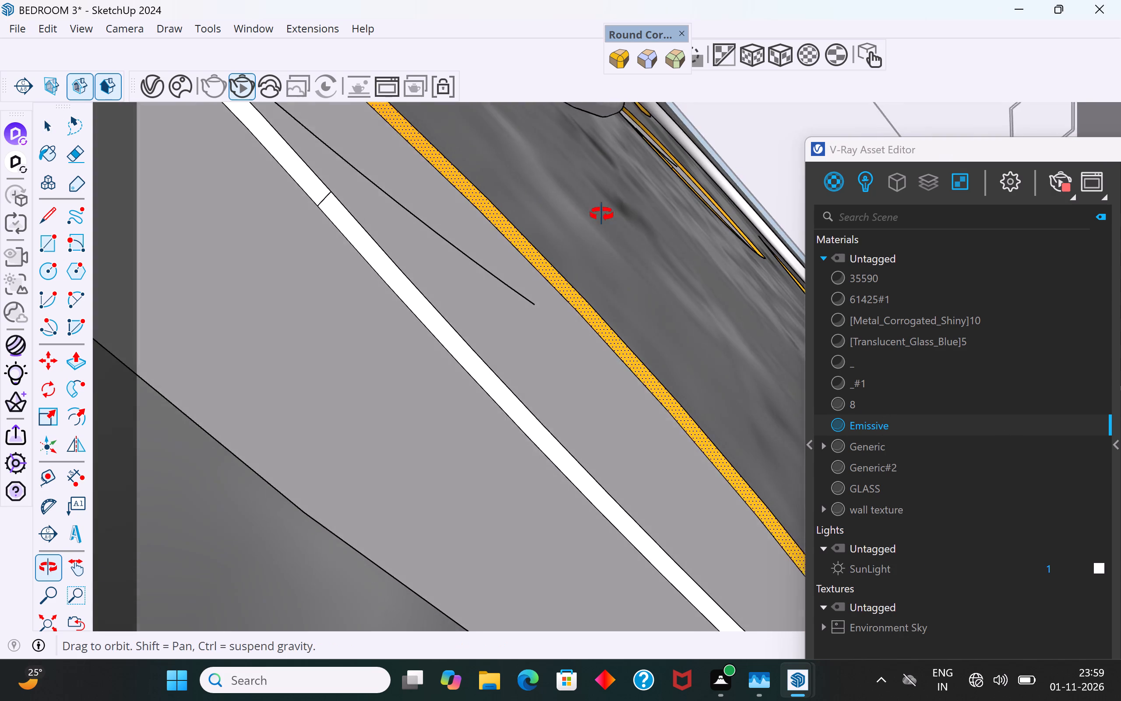
middle_drag(602, 214, 604, 215)
scroll(506, 421, up, 4)
click(519, 412)
right_click(890, 420)
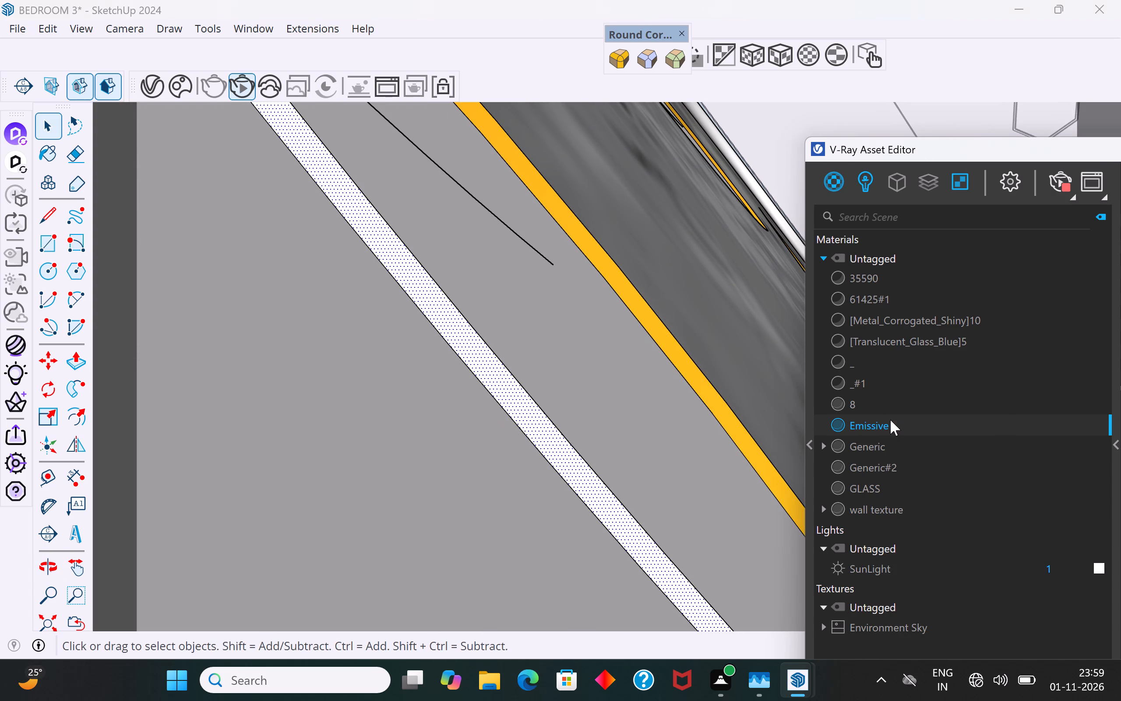
click(923, 461)
scroll(923, 513, down, 4)
scroll(485, 342, down, 4)
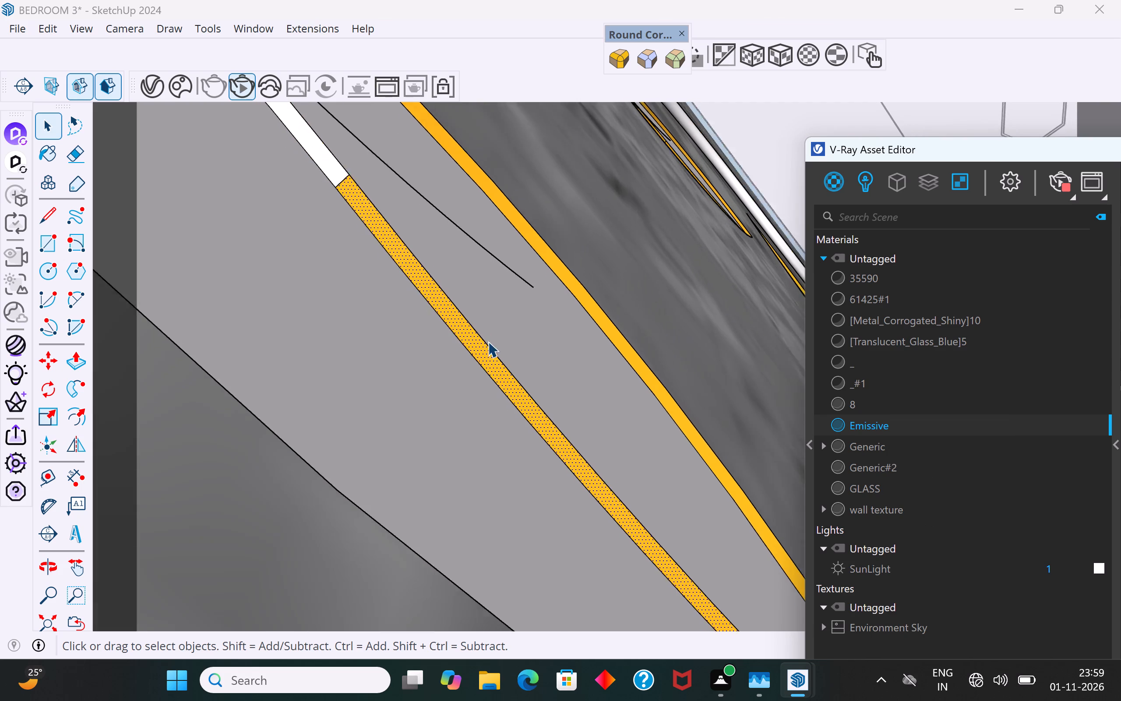
scroll(488, 341, down, 7)
scroll(368, 218, up, 14)
click(374, 211)
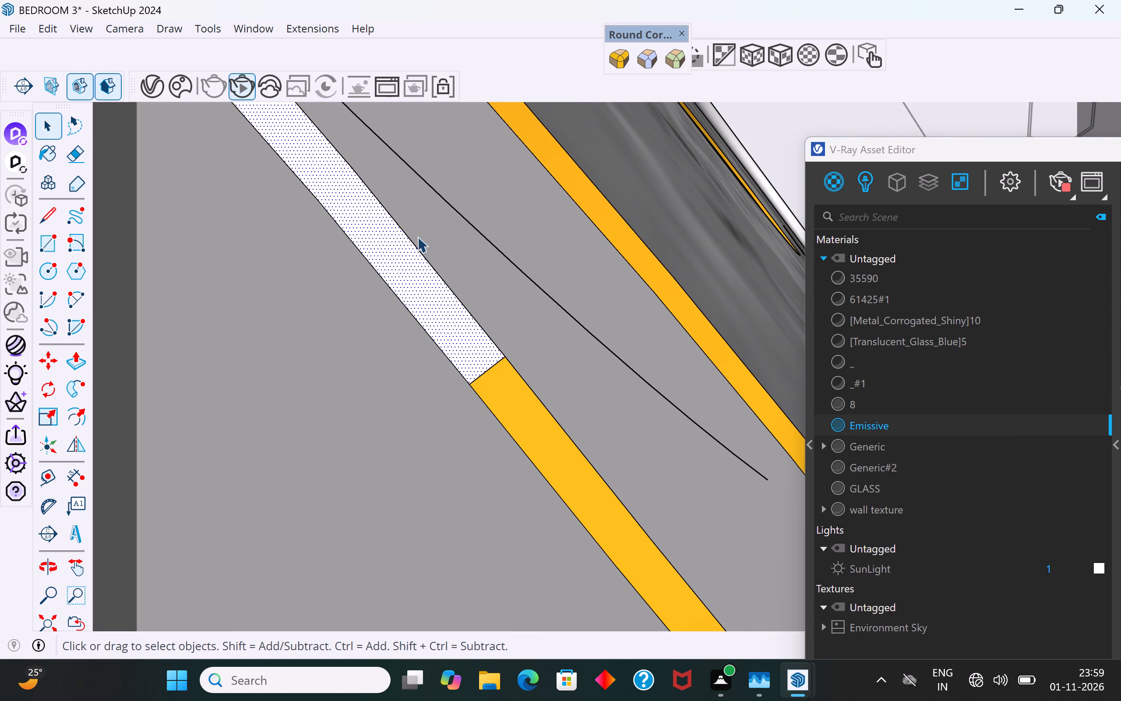
right_click(938, 431)
click(987, 472)
Apply the Emissive material to the lower edge face of the same leaf, away from the stem.
scroll(575, 376, down, 3)
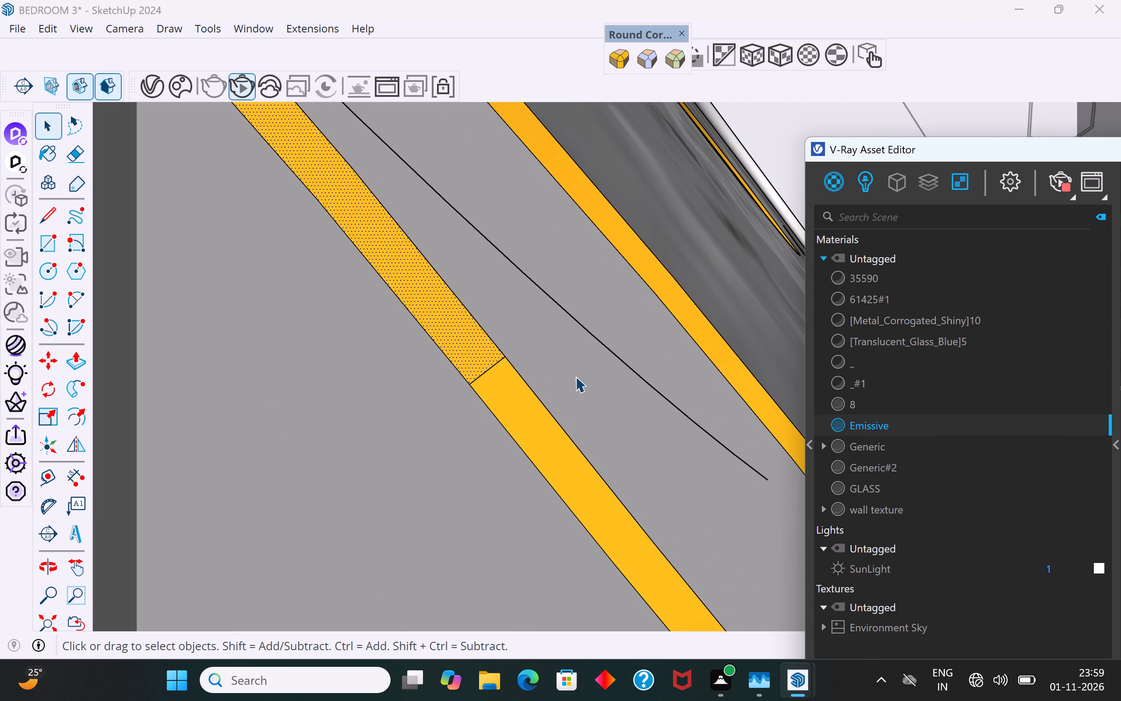
scroll(575, 376, down, 10)
middle_drag(618, 234, 202, 415)
scroll(510, 188, down, 7)
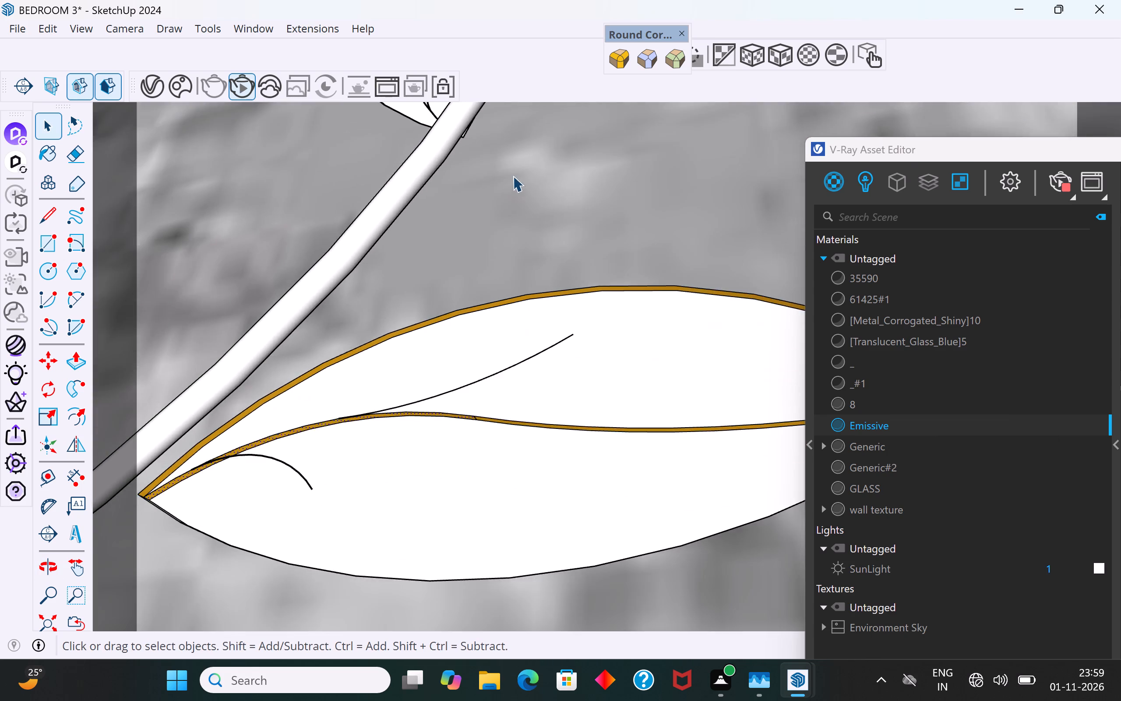
scroll(513, 176, down, 3)
middle_drag(498, 193, 499, 552)
middle_drag(620, 295, 559, 514)
scroll(597, 337, up, 16)
click(573, 364)
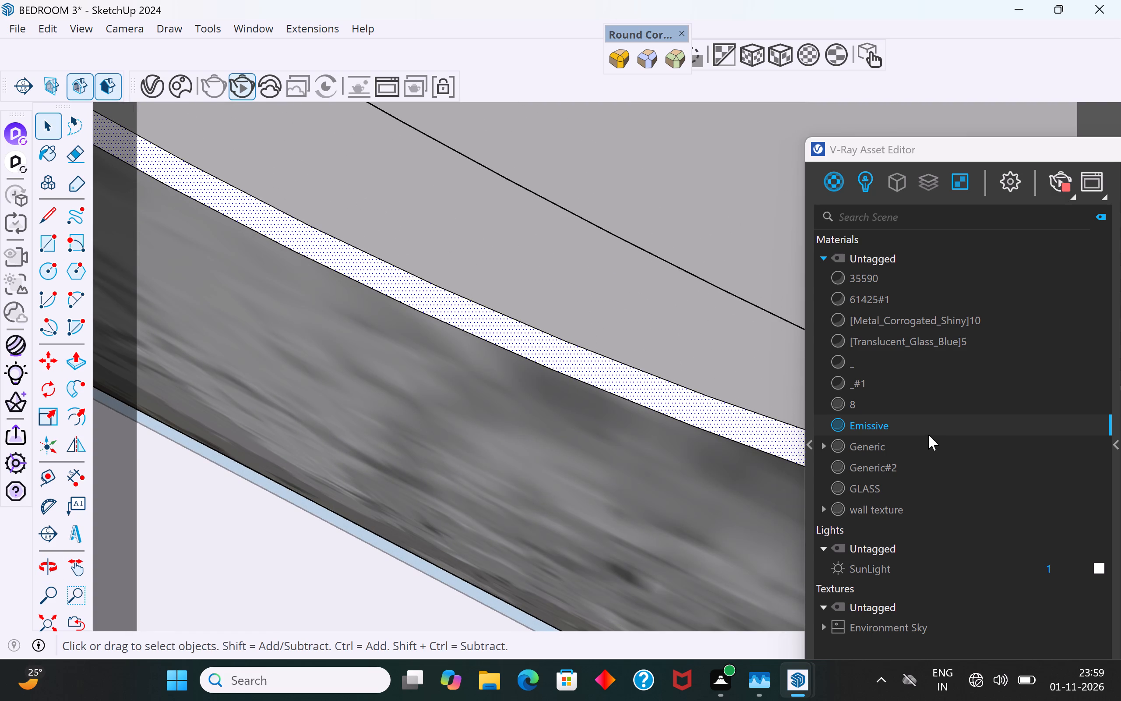
right_click(936, 426)
click(970, 461)
Apply the Emissive material to the outer edge face of the next upright leaf down, above the stem.
scroll(671, 275, down, 16)
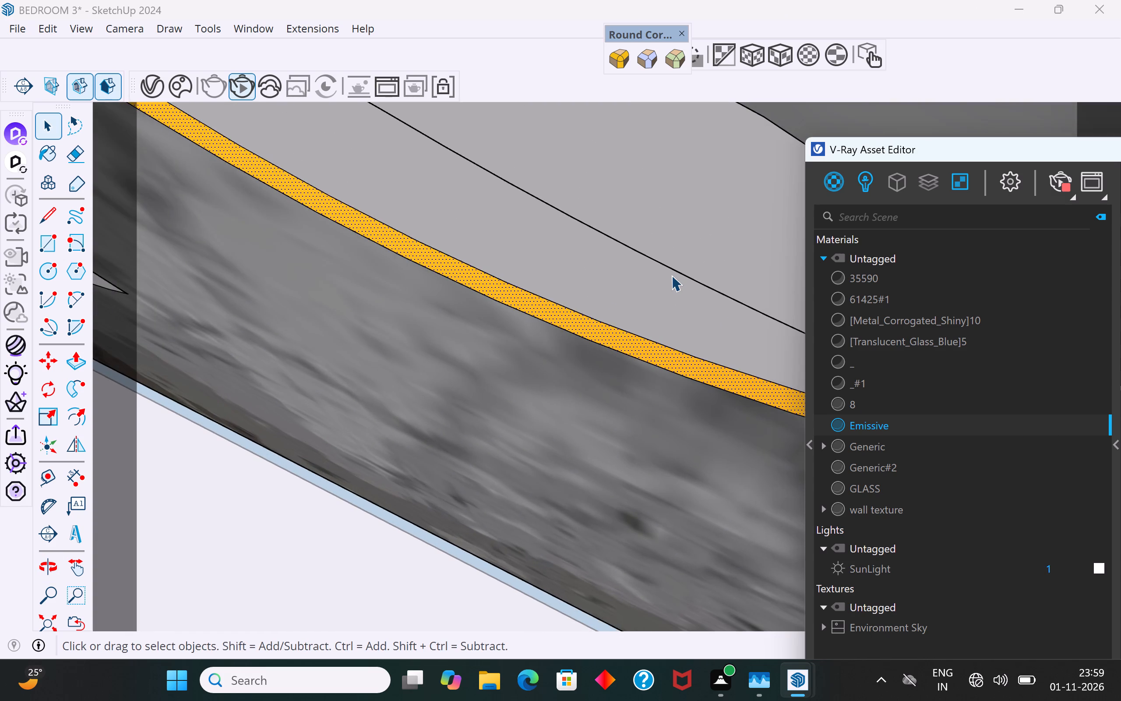
scroll(671, 275, down, 13)
scroll(489, 411, down, 6)
middle_drag(320, 351, 489, 94)
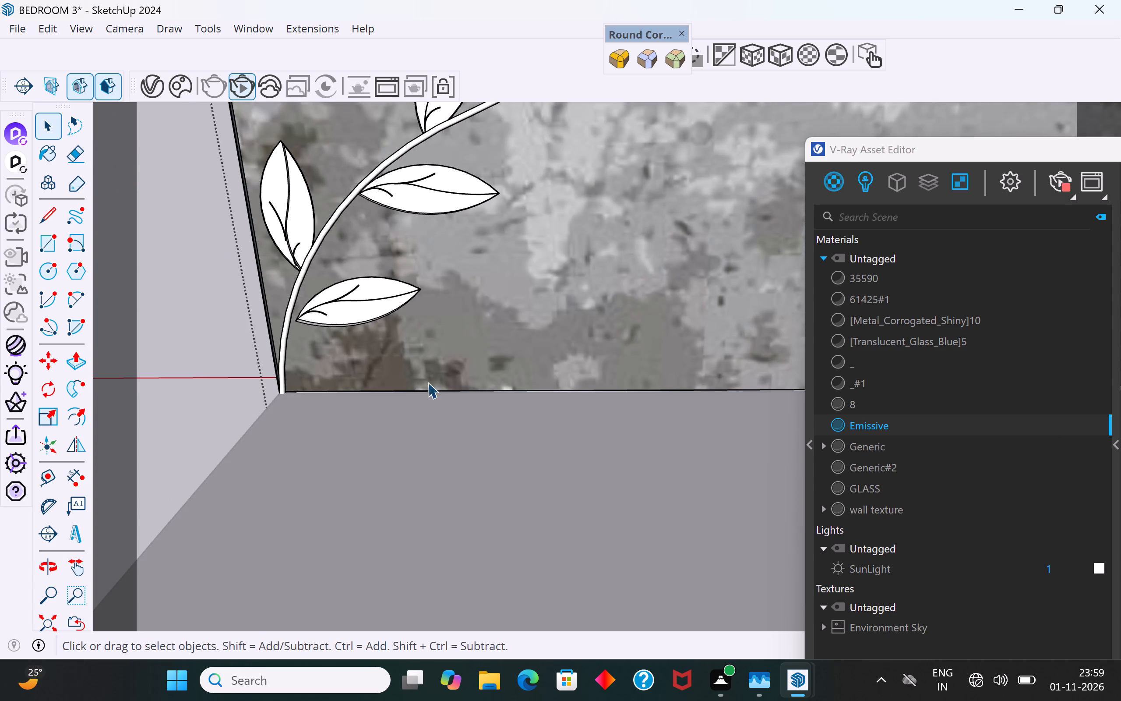
scroll(425, 393, down, 5)
scroll(431, 188, up, 20)
scroll(431, 188, up, 8)
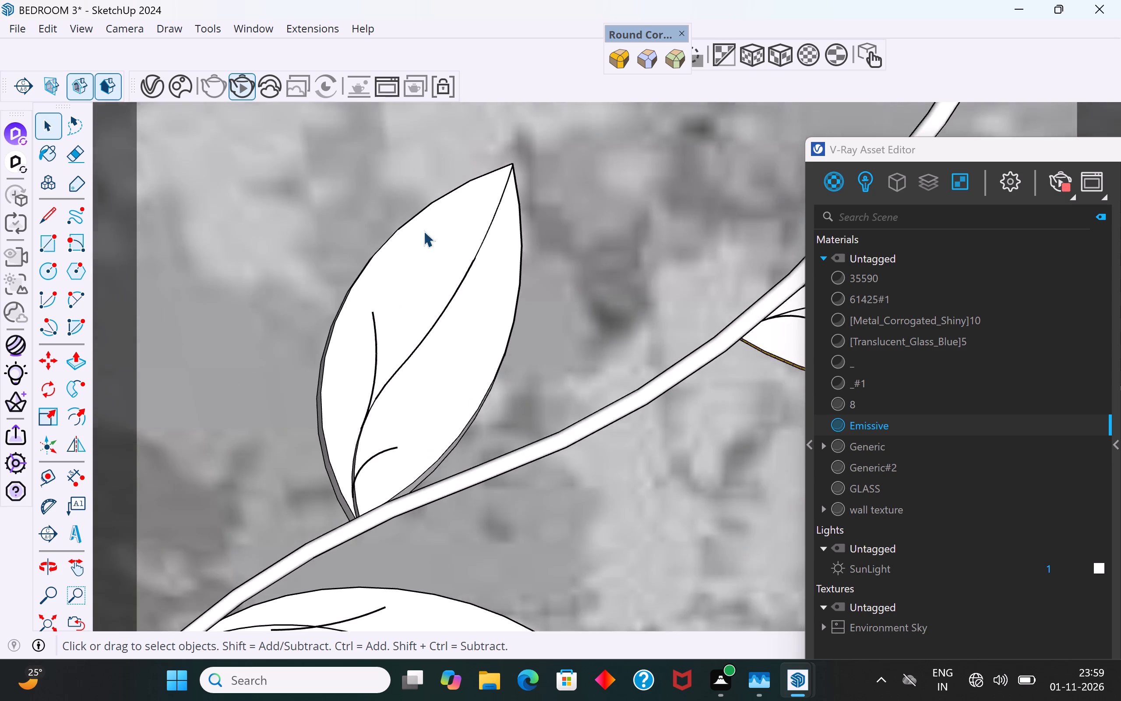
scroll(423, 231, up, 11)
middle_drag(380, 269, 158, 170)
scroll(158, 170, up, 5)
click(426, 288)
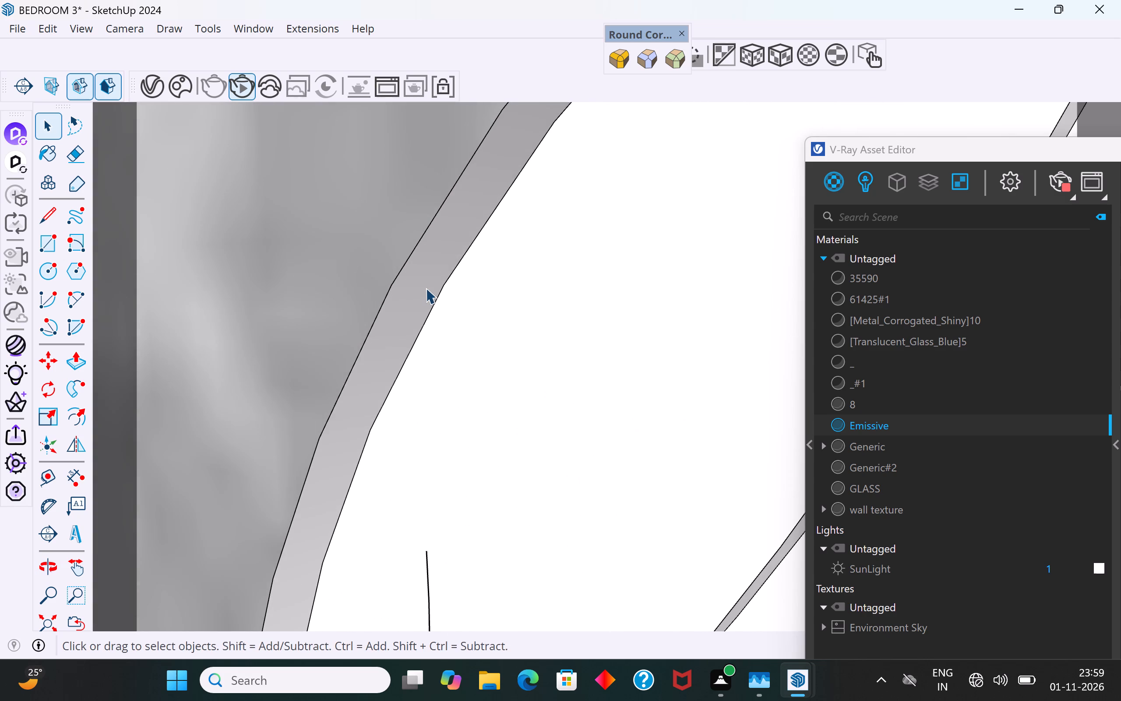
right_click(1016, 428)
click(1048, 462)
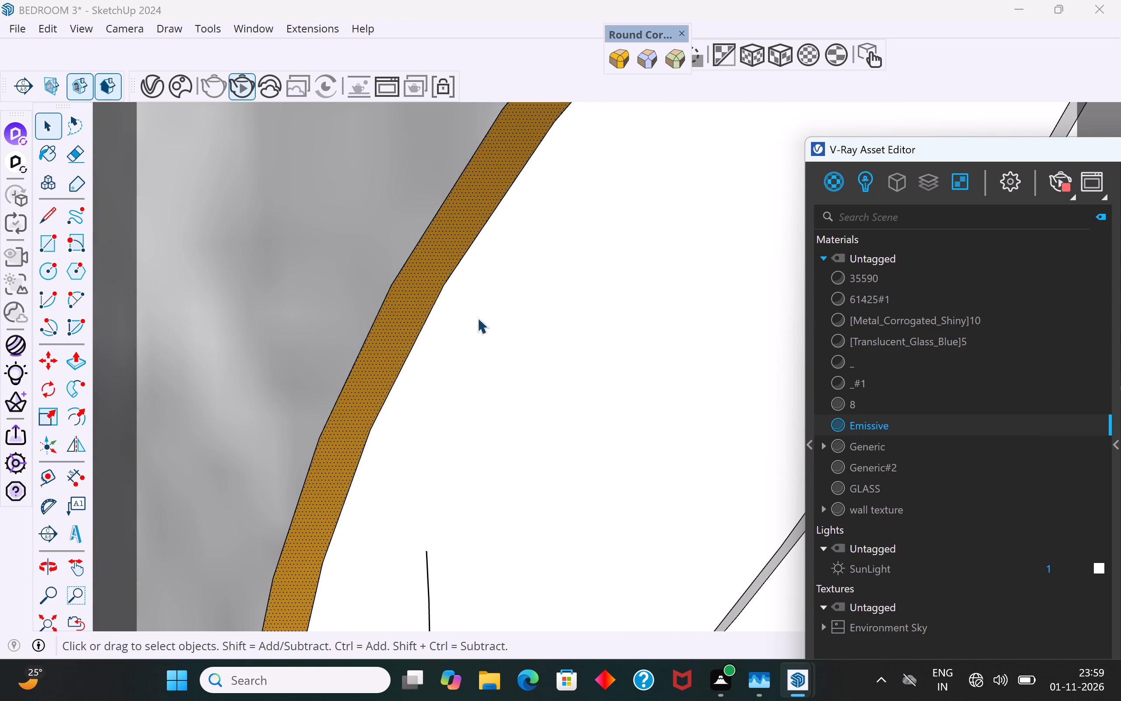
Apply the Emissive material to the long tip-side segment of the upright leaf's central vein.
scroll(476, 318, down, 19)
middle_drag(430, 308, 631, 563)
middle_drag(629, 547, 587, 356)
scroll(522, 510, up, 3)
middle_click(549, 292)
scroll(549, 291, up, 5)
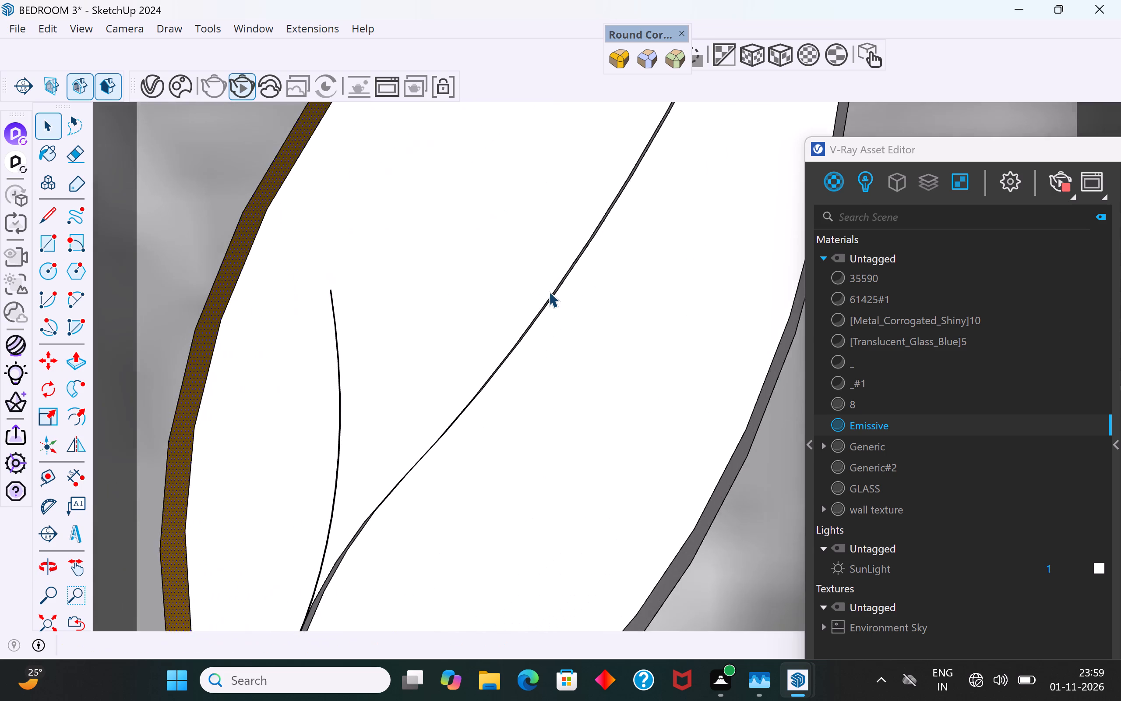
scroll(549, 291, up, 4)
middle_drag(554, 308, 387, 231)
scroll(593, 282, up, 4)
click(567, 216)
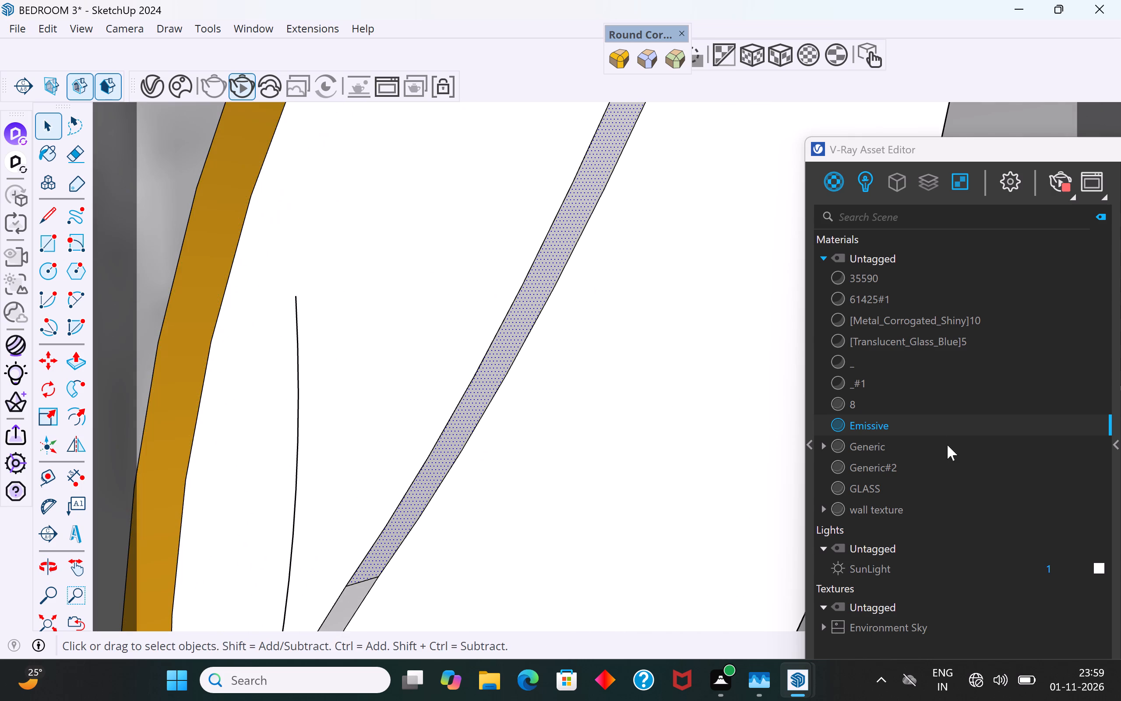
right_click(965, 420)
click(994, 457)
Apply the Emissive material to the base-side segment of the upright leaf's central vein.
scroll(668, 284, down, 12)
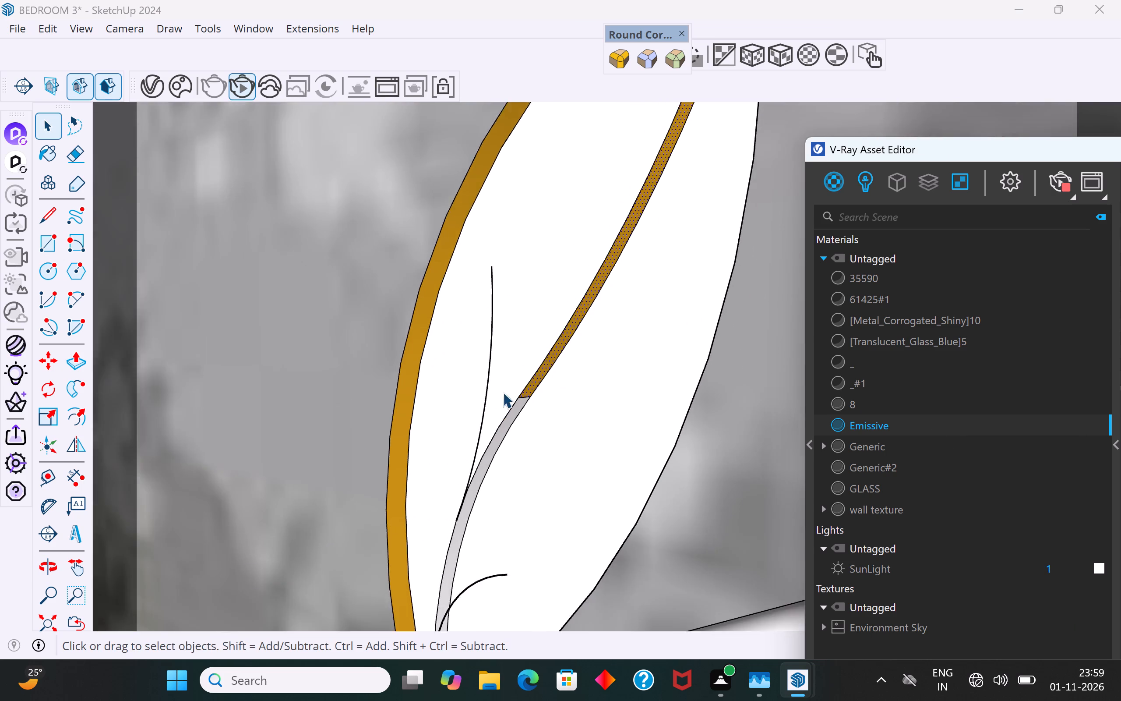
scroll(502, 394, up, 10)
click(511, 428)
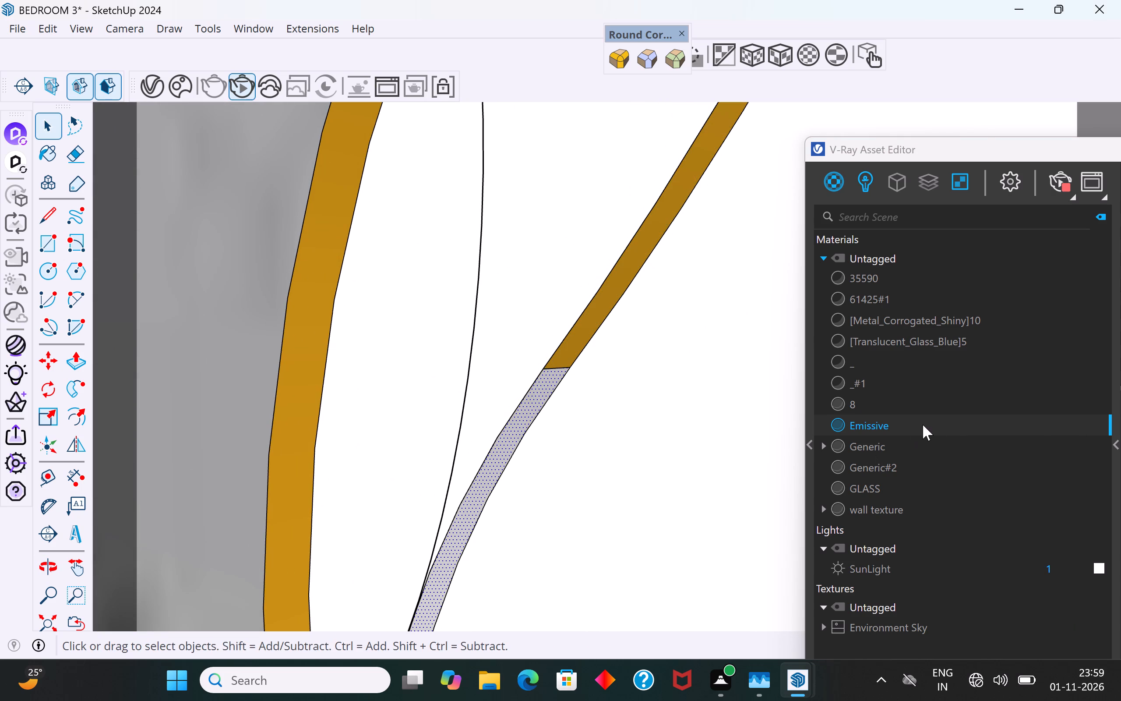
right_click(923, 425)
click(959, 461)
Apply the Emissive material to the same upright leaf's other edge face, on the side facing the stem.
scroll(589, 248, down, 12)
middle_drag(553, 318, 719, 540)
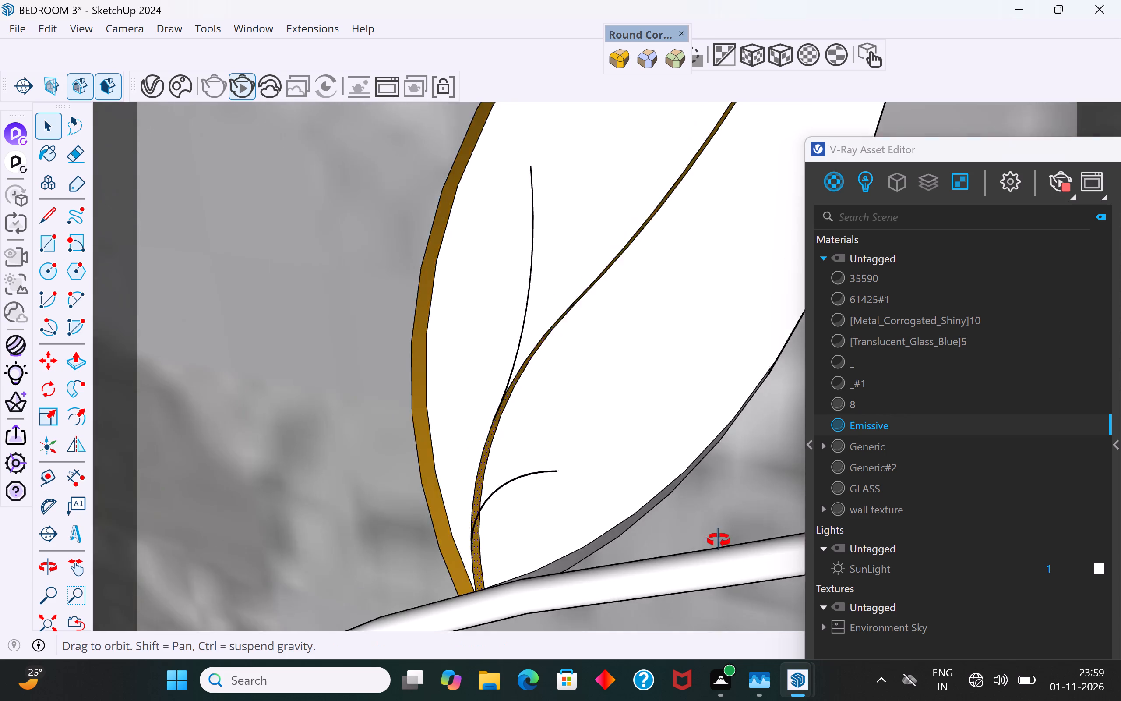
middle_drag(719, 540, 759, 606)
scroll(626, 401, up, 3)
click(709, 397)
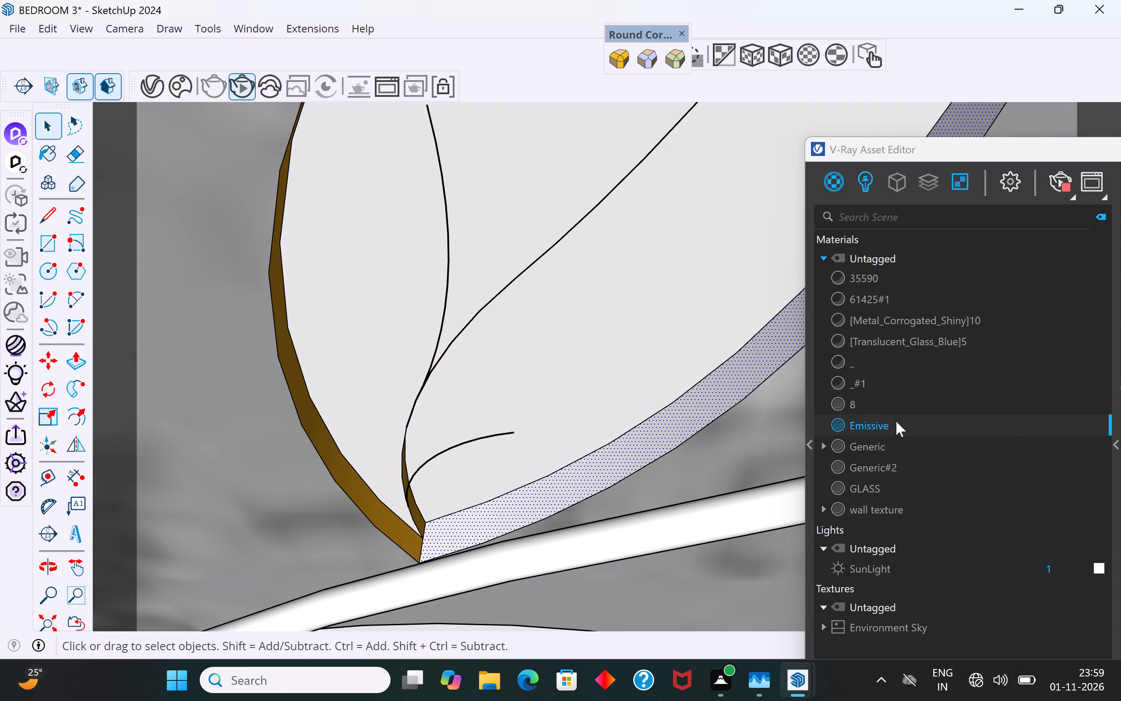
right_click(896, 421)
click(938, 459)
Close the leaf group and examine the vine's leaves along the stem for edges and veins still lacking the Emissive material.
scroll(657, 327, down, 12)
middle_drag(662, 381, 647, 336)
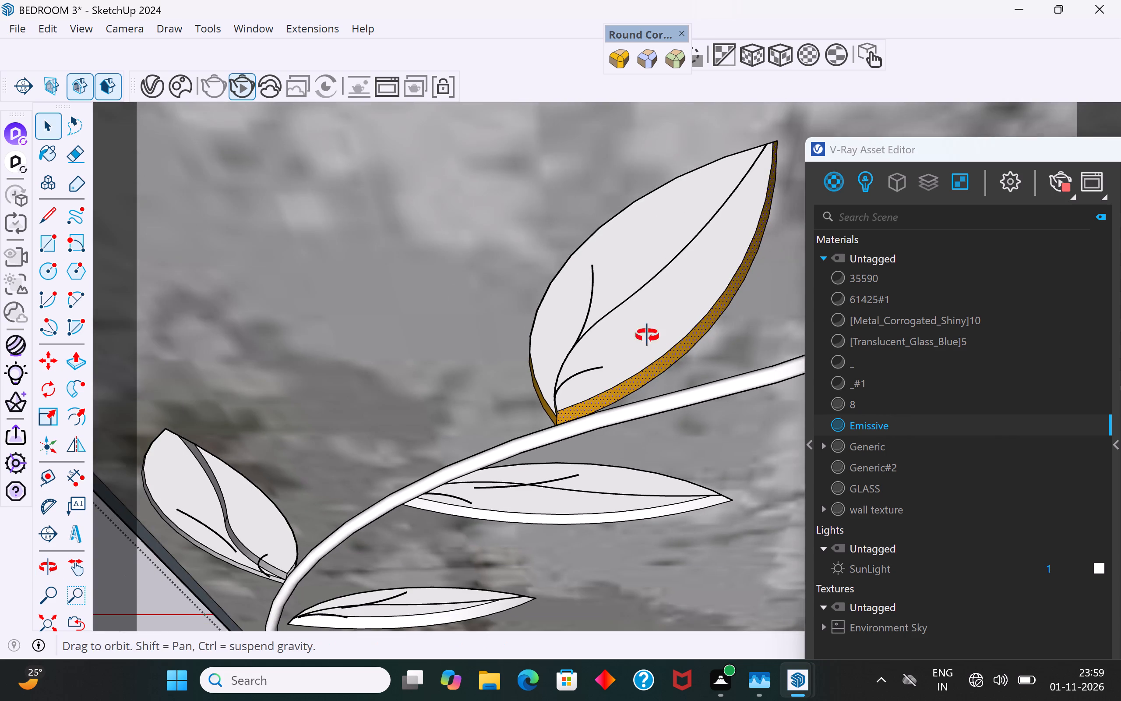
middle_drag(647, 336, 610, 187)
scroll(566, 306, down, 5)
middle_drag(566, 469, 553, 173)
scroll(537, 508, up, 1)
middle_drag(553, 489, 553, 302)
middle_drag(569, 325, 658, 548)
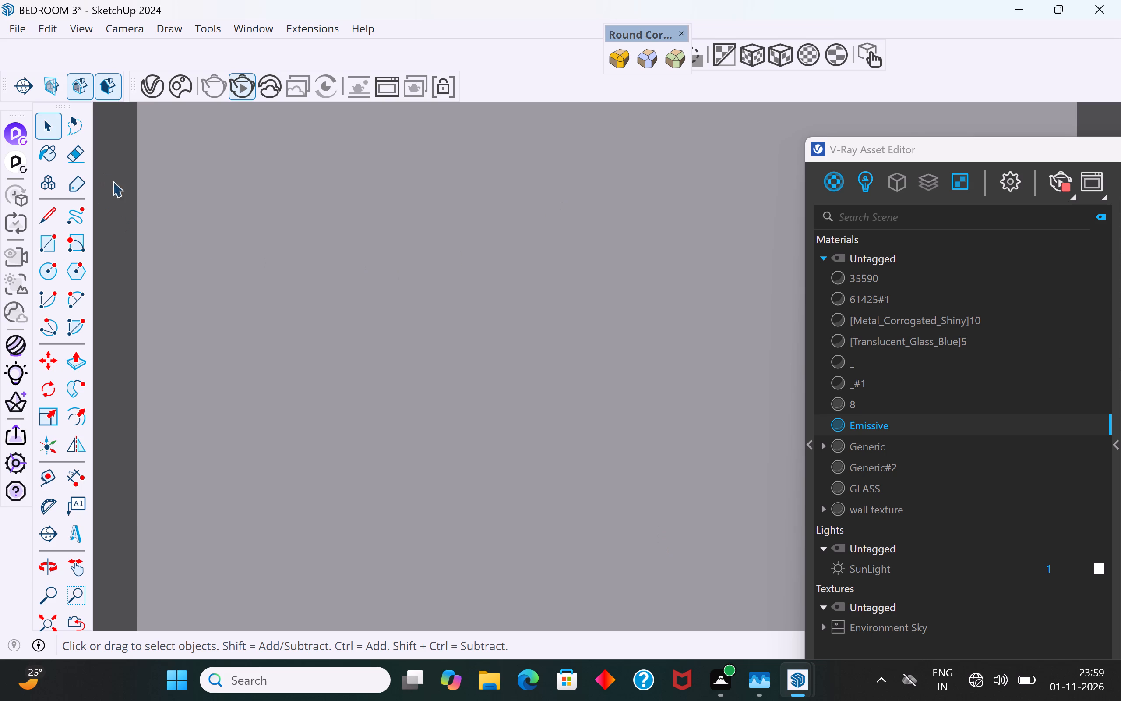
scroll(533, 399, down, 13)
scroll(714, 302, down, 18)
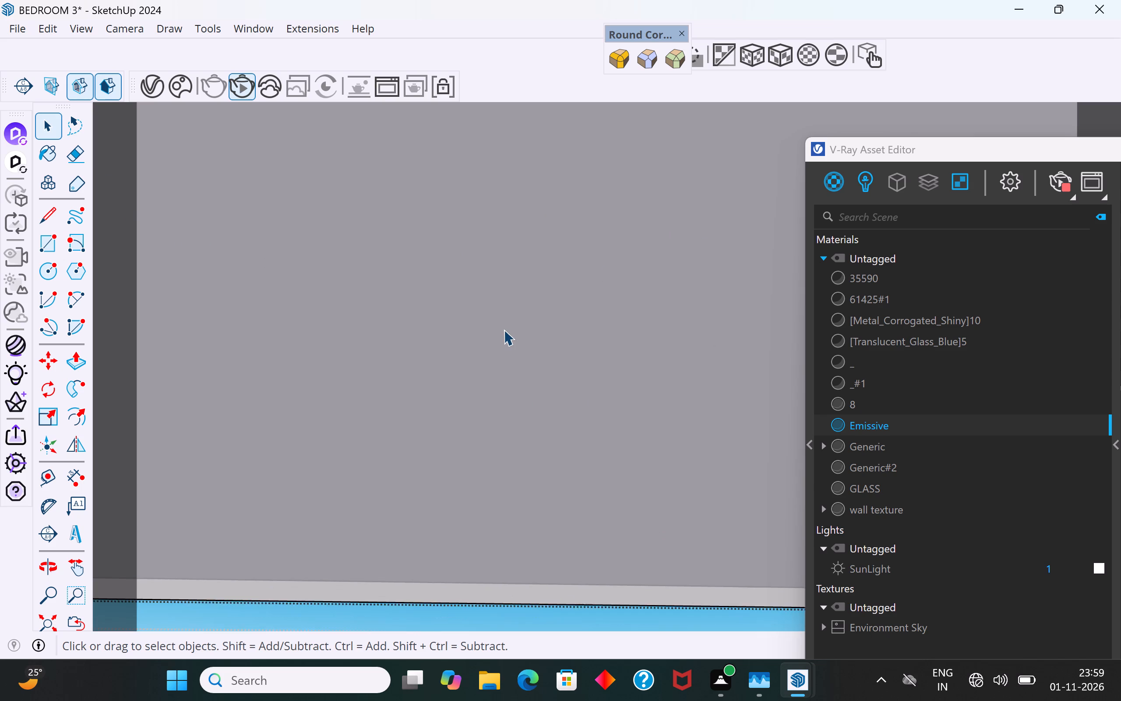
scroll(504, 329, down, 13)
scroll(534, 308, down, 19)
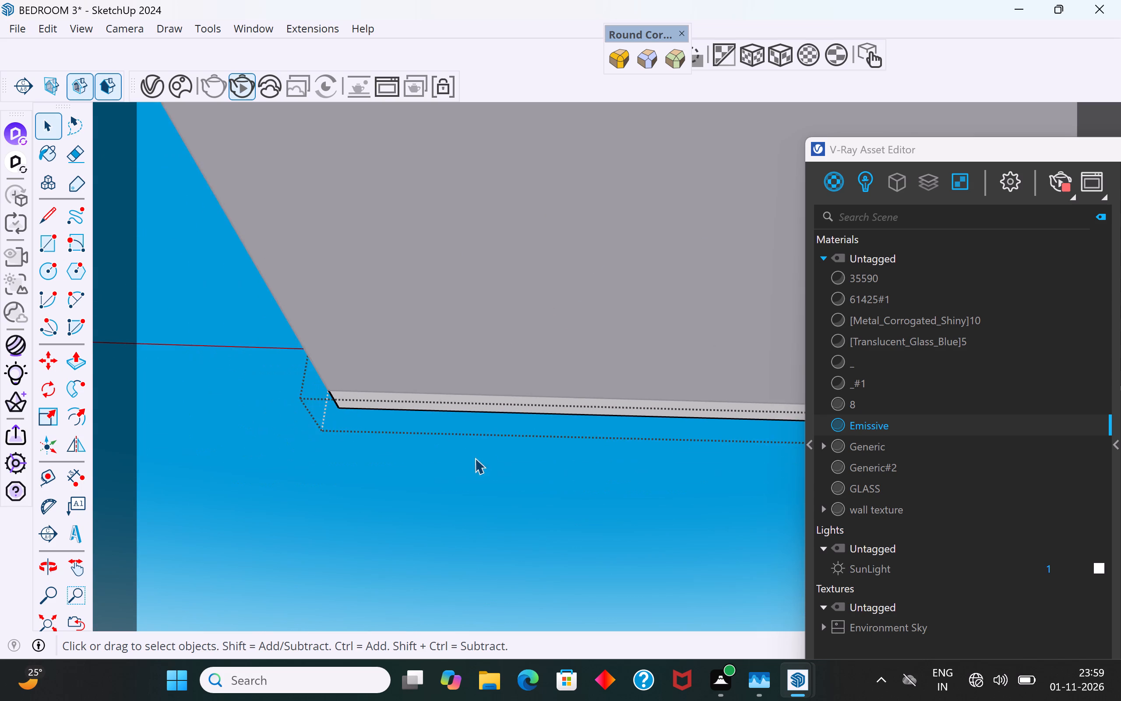
click(475, 458)
scroll(388, 552, down, 16)
middle_drag(566, 301, 561, 499)
scroll(528, 309, up, 16)
middle_drag(512, 319, 414, 299)
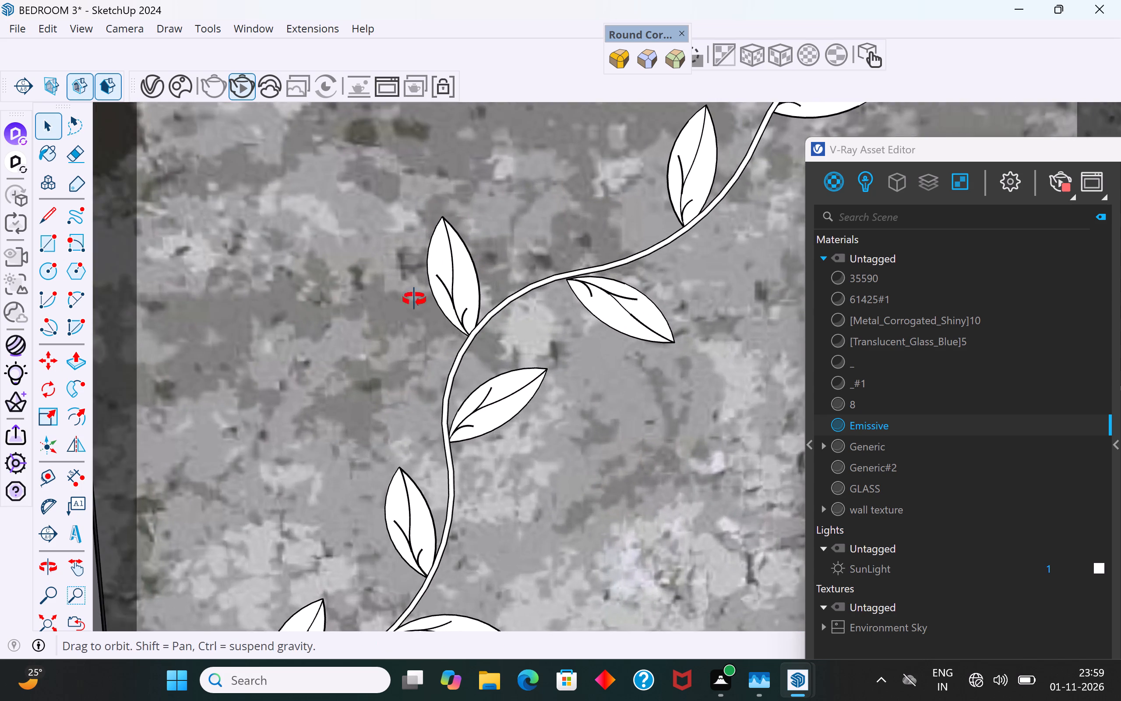
middle_drag(414, 299, 301, 256)
scroll(462, 427, up, 3)
scroll(557, 376, up, 8)
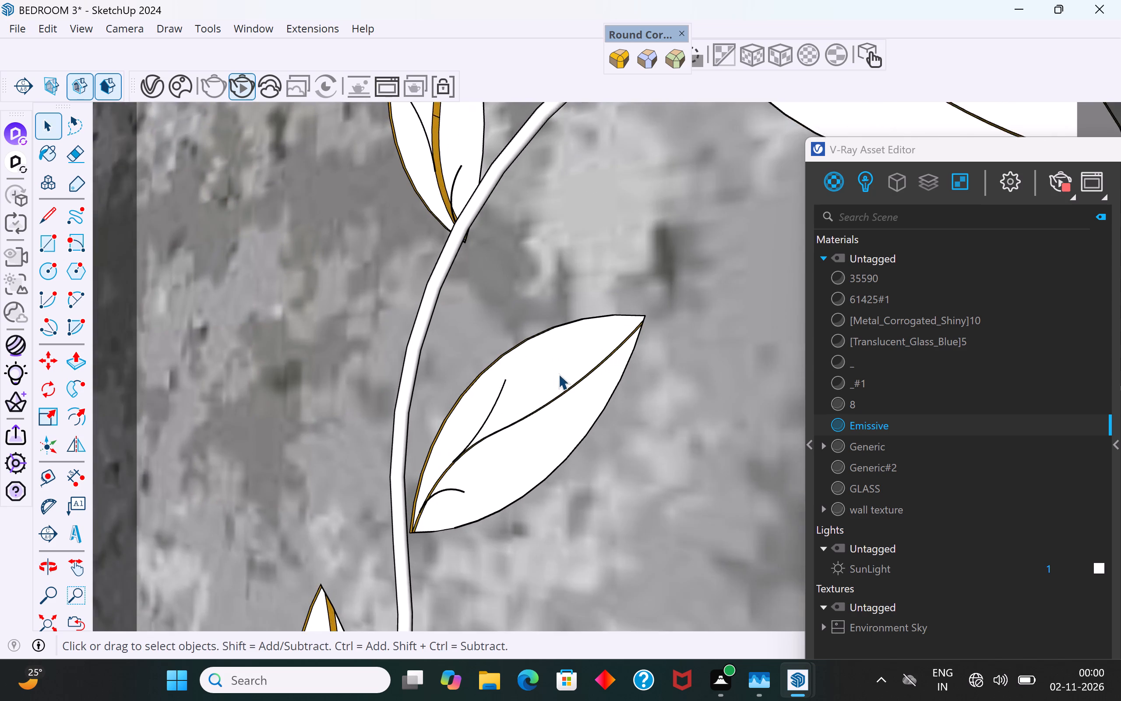
scroll(558, 374, up, 1)
middle_drag(571, 306, 747, 646)
scroll(645, 156, down, 4)
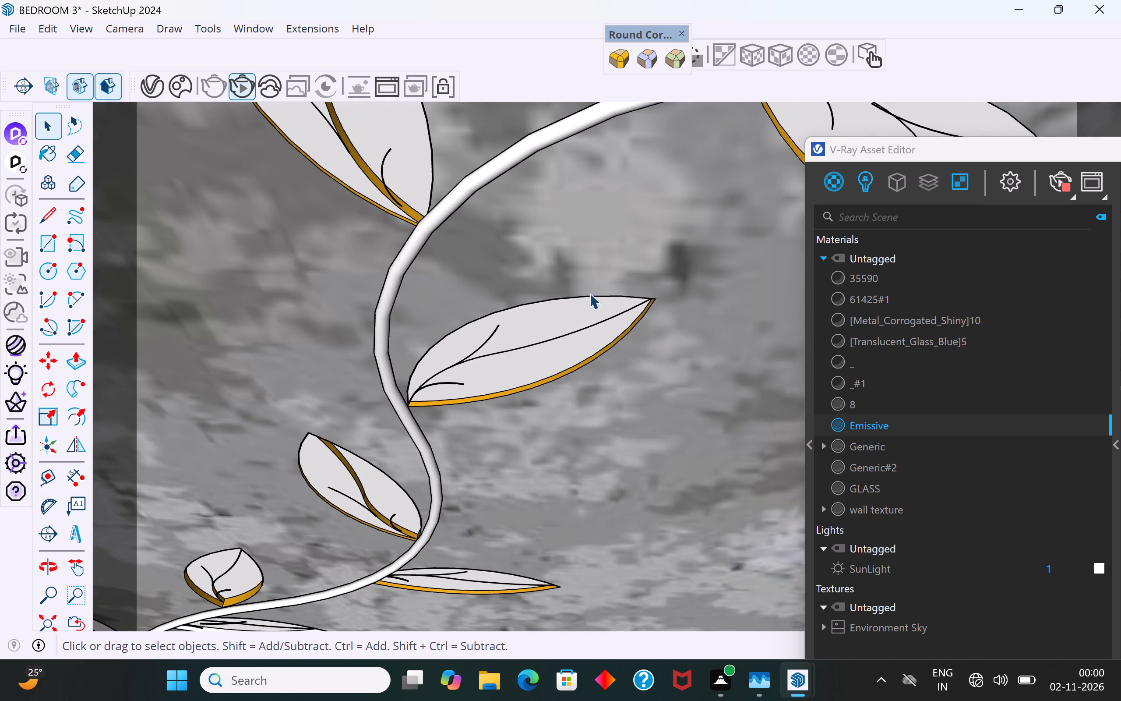
Open the group of the next leaf below the stem and apply the Emissive material to its lower edge face.
scroll(607, 257, down, 4)
scroll(578, 300, down, 4)
scroll(373, 560, up, 13)
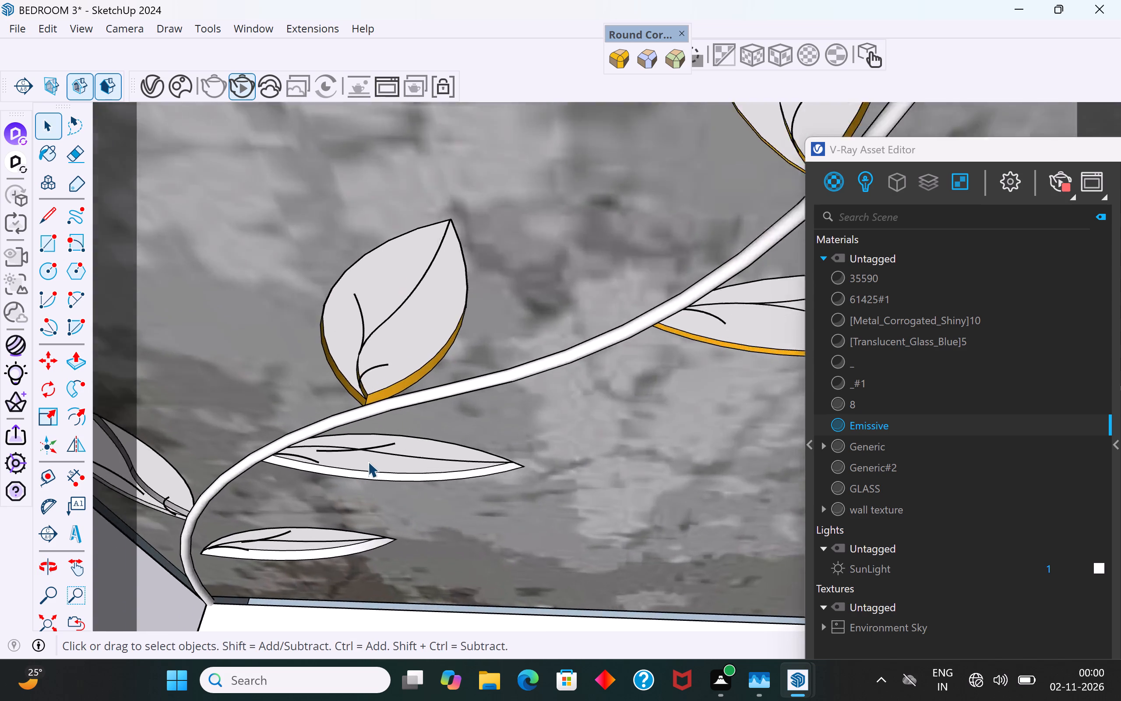
scroll(368, 461, up, 5)
scroll(374, 504, up, 5)
click(391, 481)
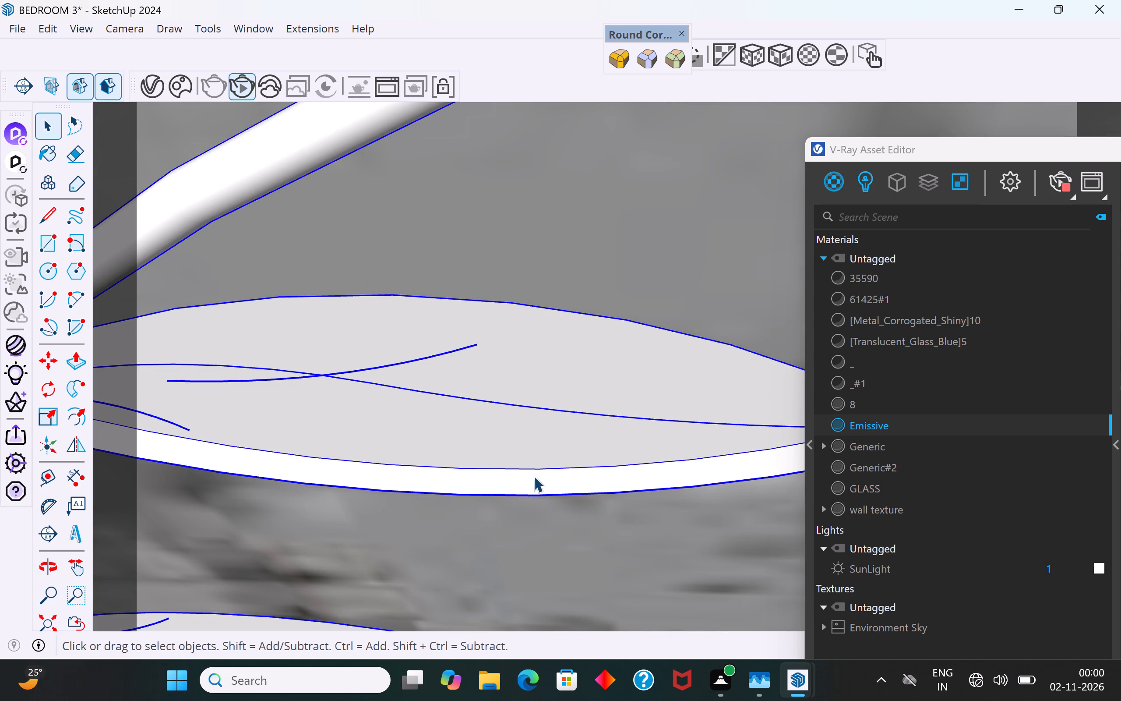
click(534, 476)
double_click(542, 484)
double_click(553, 482)
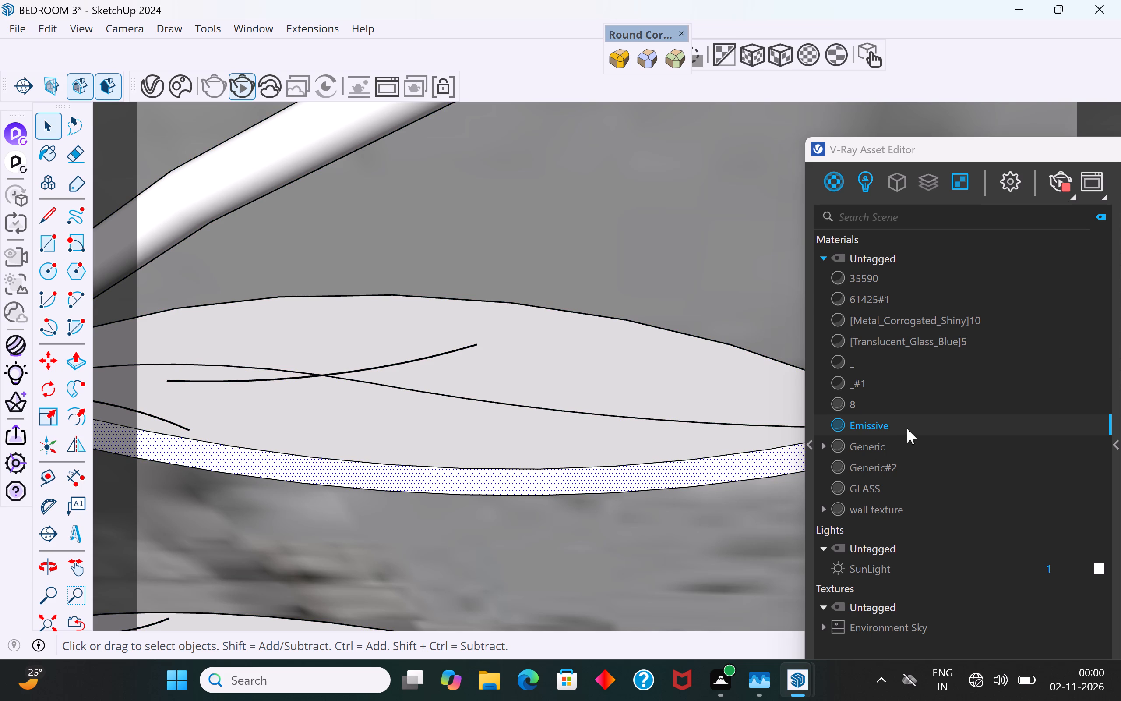
right_click(908, 427)
click(947, 460)
Apply the Emissive material to the tip-side and base-side segments of this lower leaf's central vein.
scroll(615, 404, up, 1)
middle_drag(615, 404, 582, 304)
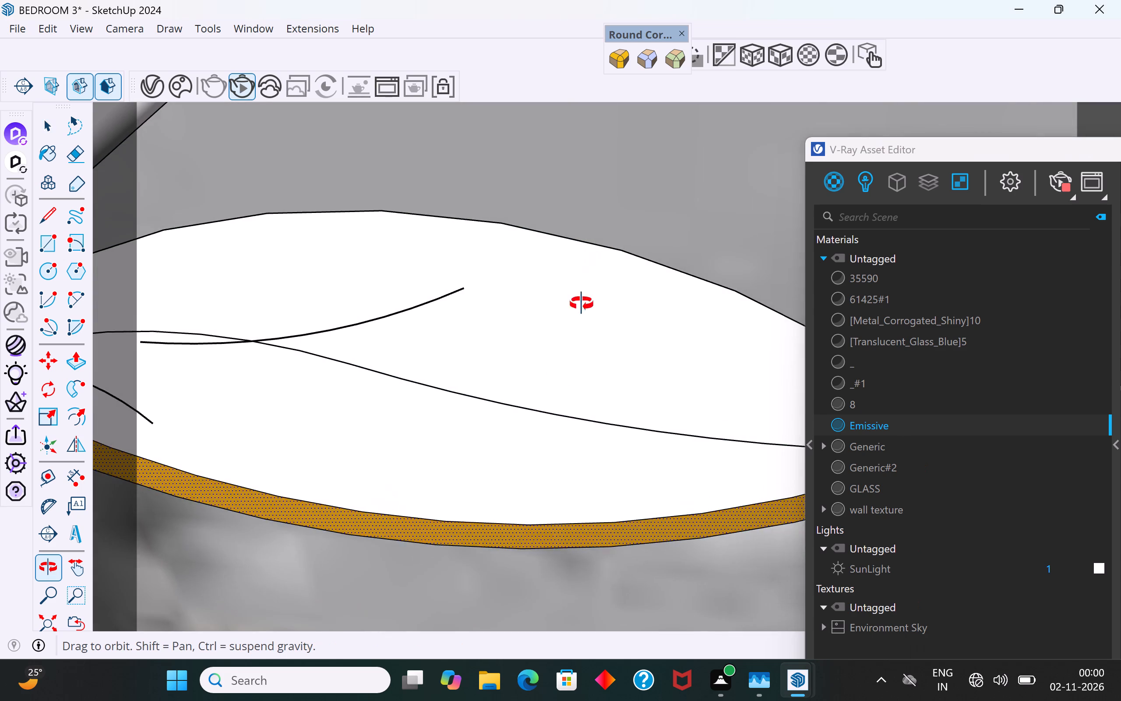
middle_drag(582, 304, 599, 267)
middle_drag(429, 506, 469, 294)
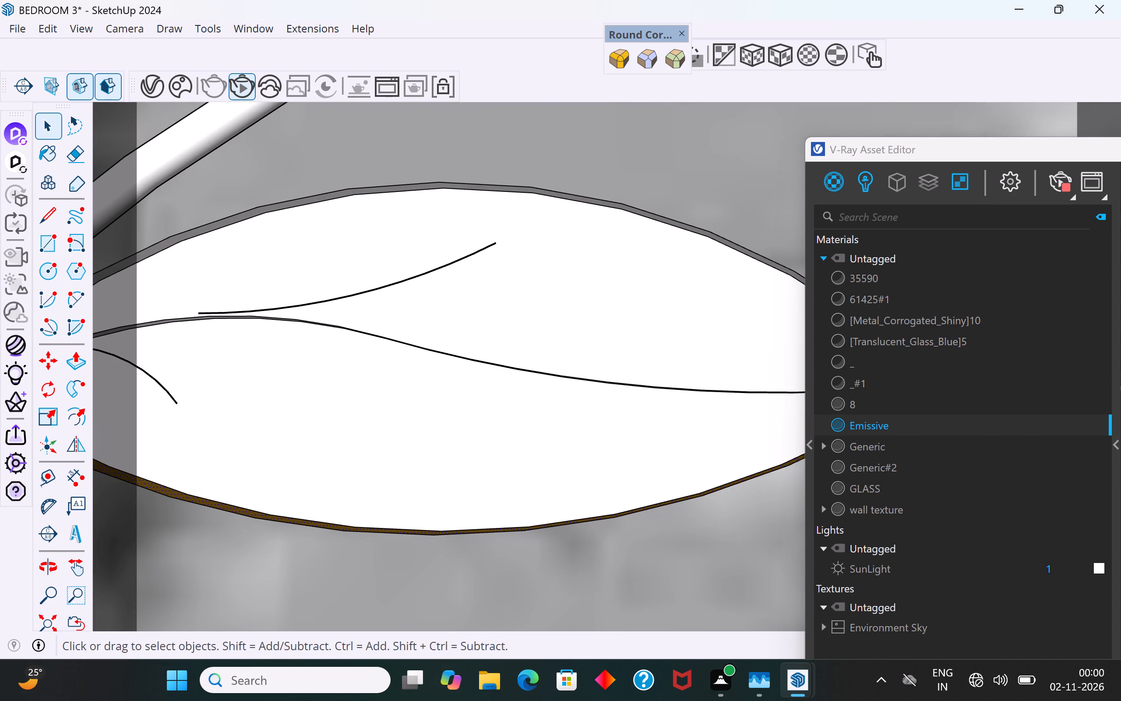
middle_drag(508, 487, 497, 304)
scroll(492, 428, up, 7)
middle_drag(620, 397, 621, 345)
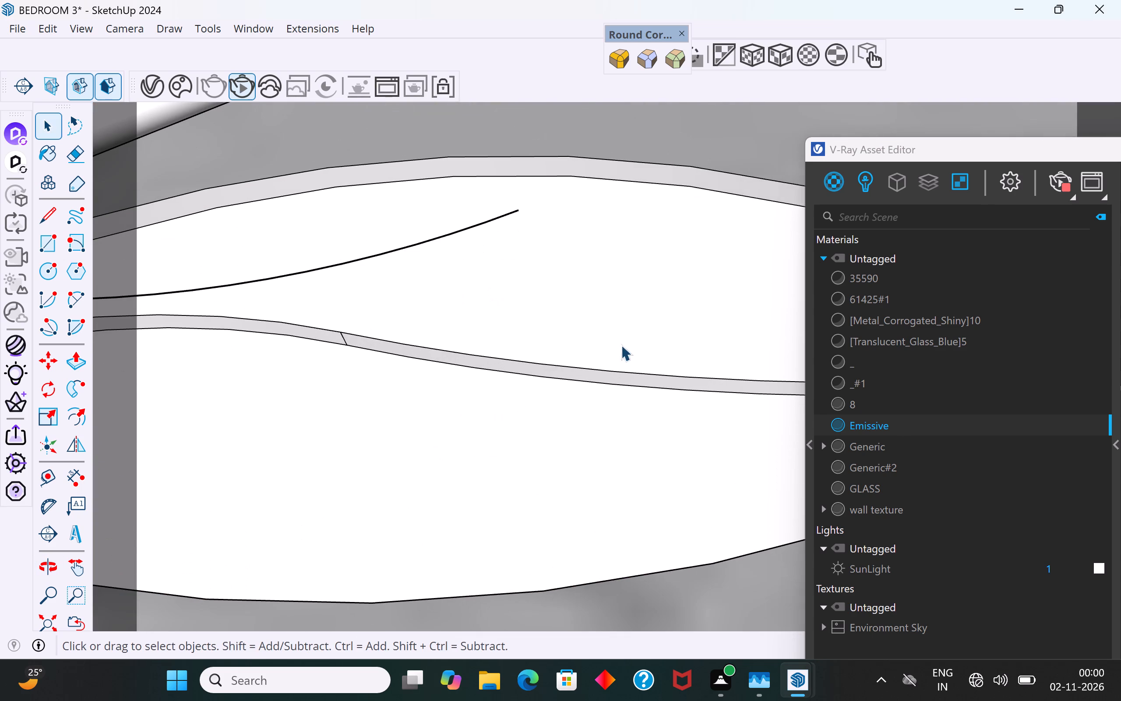
middle_drag(621, 345, 627, 289)
middle_drag(646, 374, 638, 329)
click(657, 378)
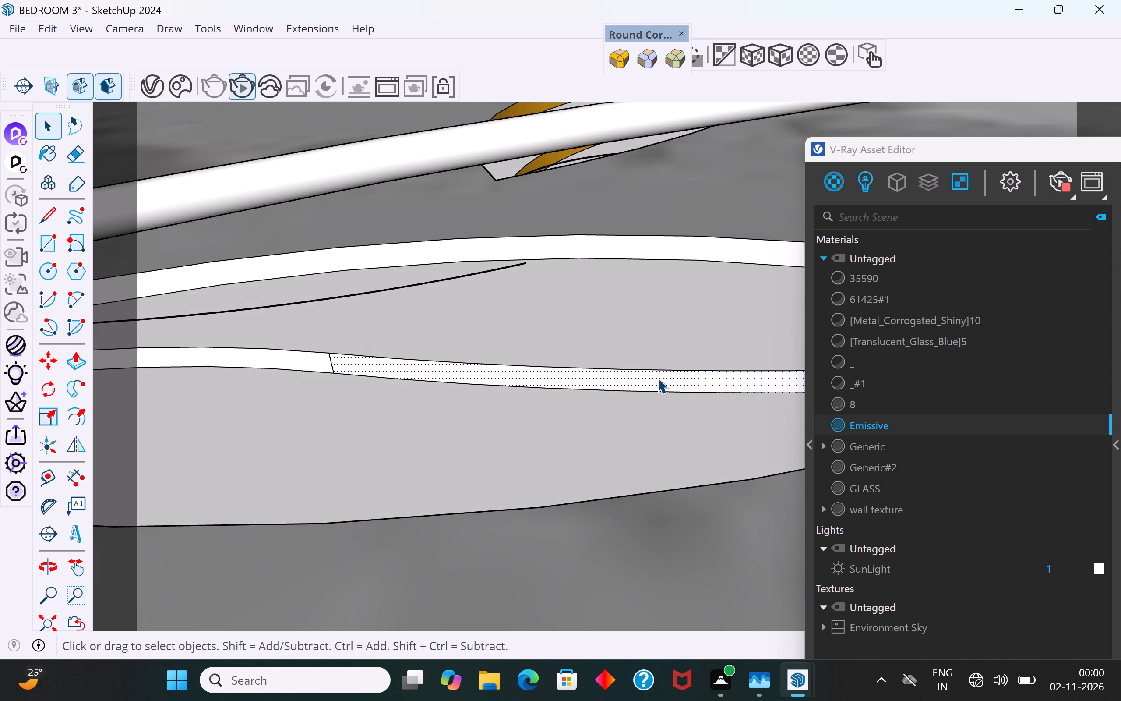
right_click(877, 429)
click(940, 471)
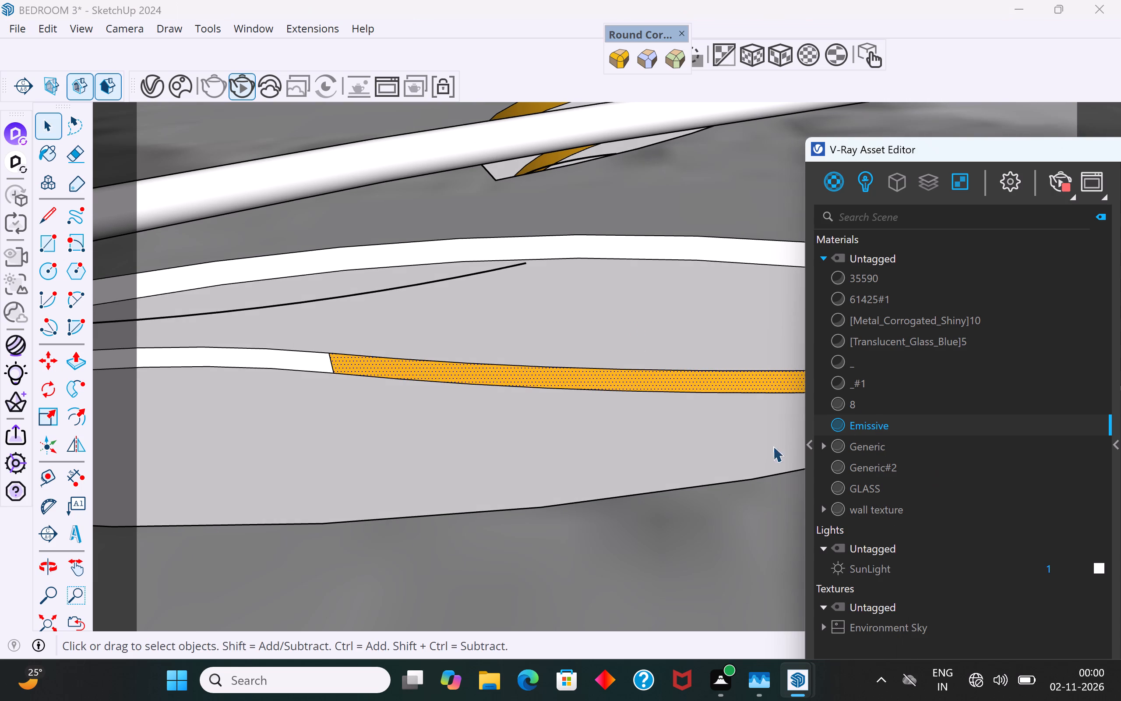
click(301, 361)
right_click(876, 429)
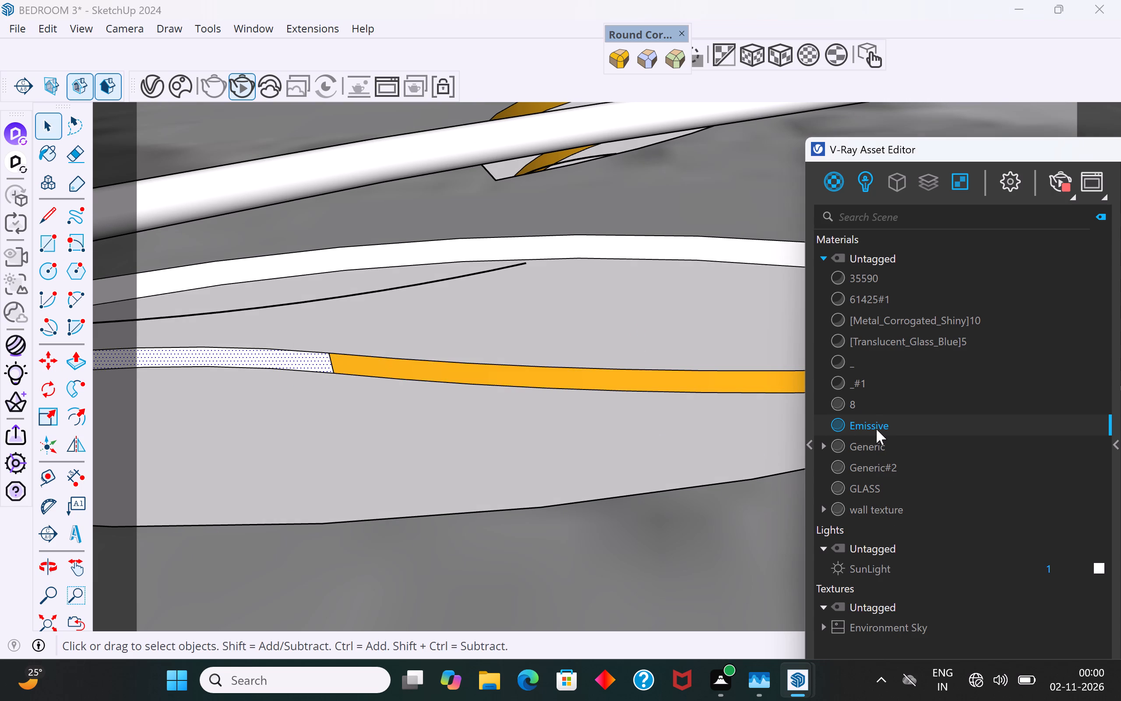
click(924, 467)
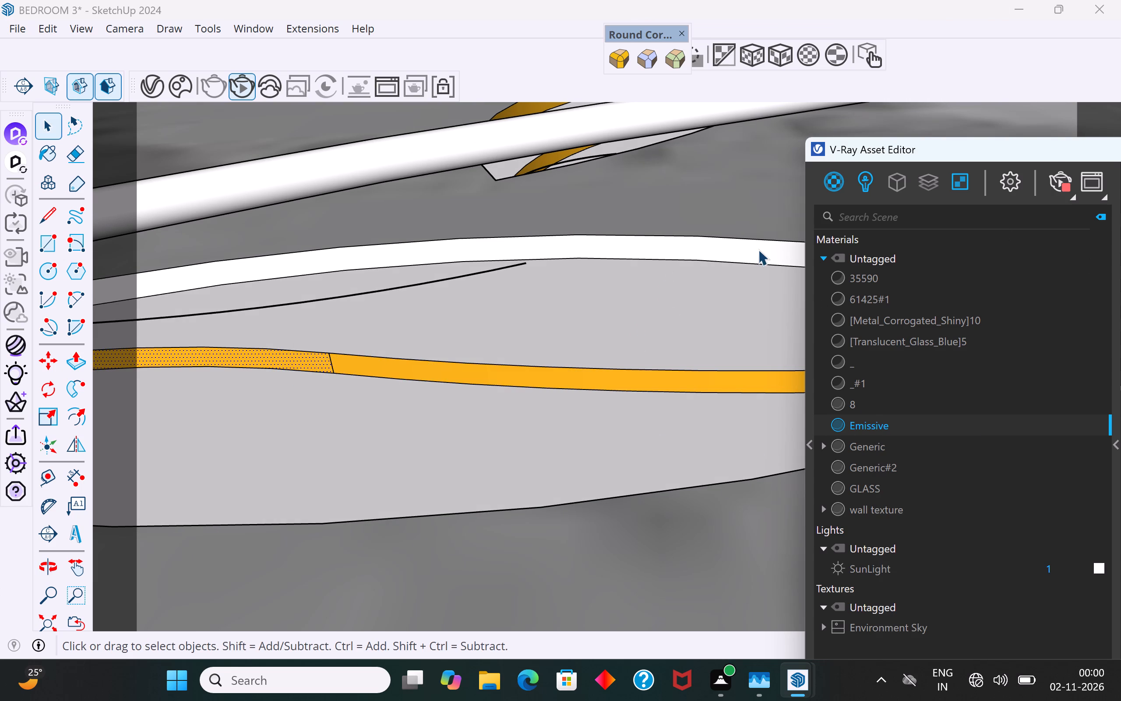
Apply the Emissive material to the upper edge face of the same leaf, facing the stem.
click(755, 247)
right_click(967, 427)
click(1009, 466)
Close the leaf group and examine the whole wall vine within the room for leaves still lacking the Emissive material.
scroll(596, 313, down, 2)
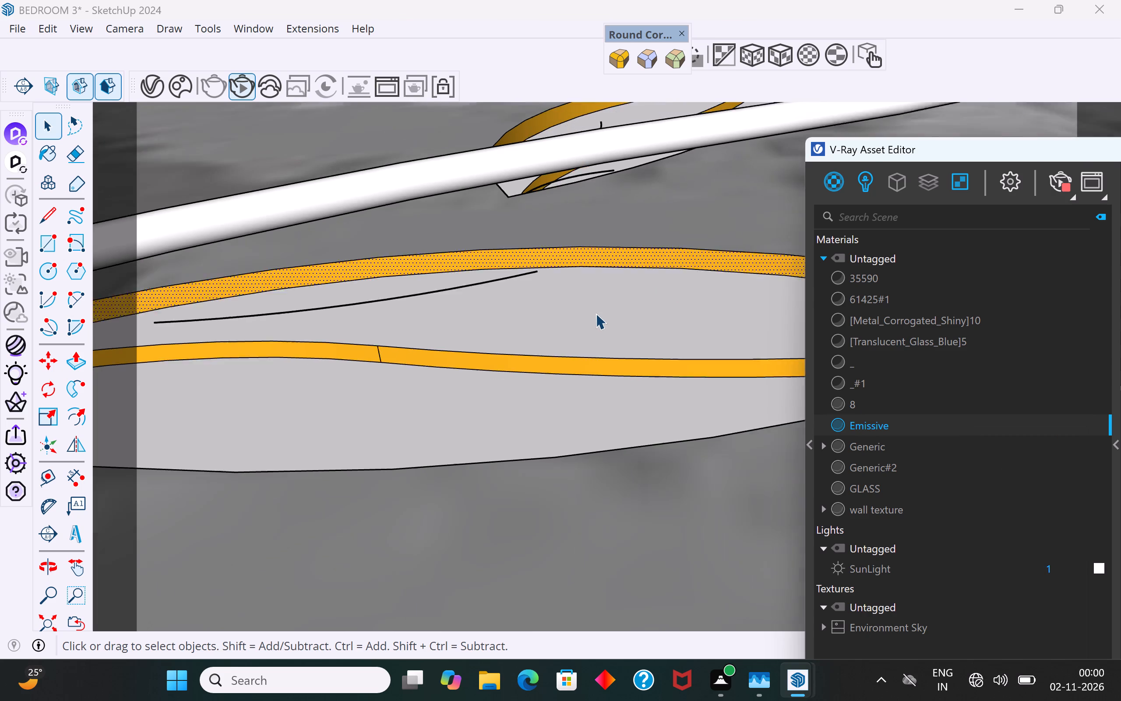
scroll(596, 313, down, 14)
middle_drag(596, 313, 577, 443)
scroll(690, 317, down, 3)
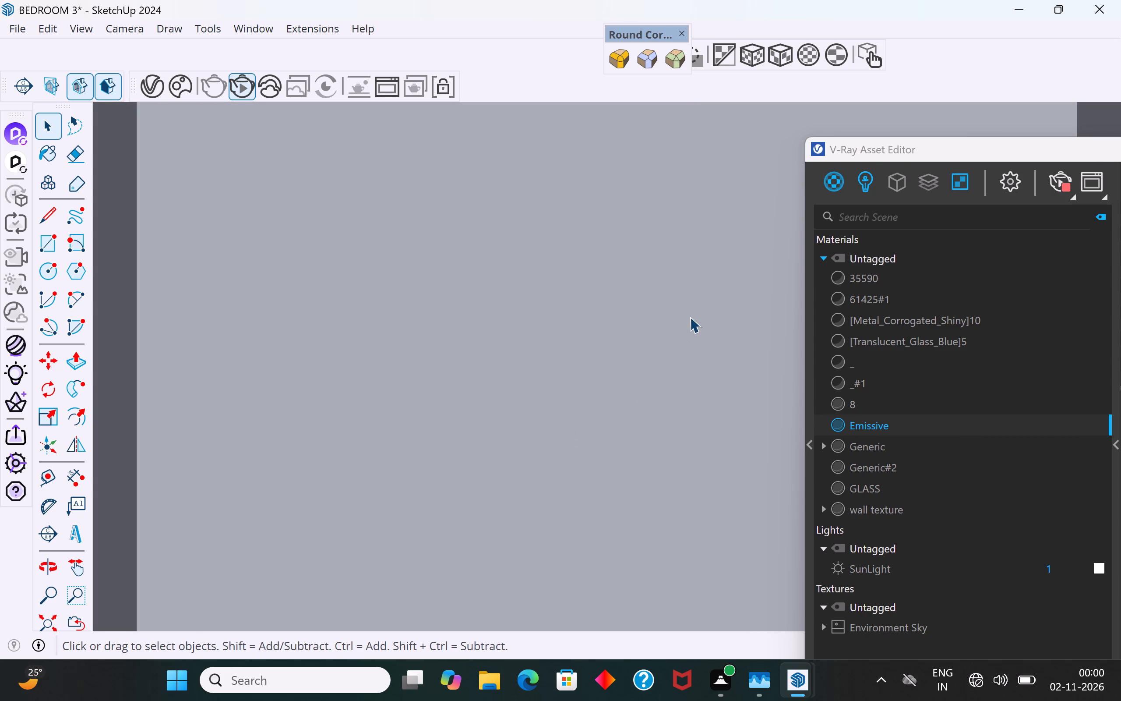
scroll(690, 317, down, 20)
scroll(690, 317, down, 2)
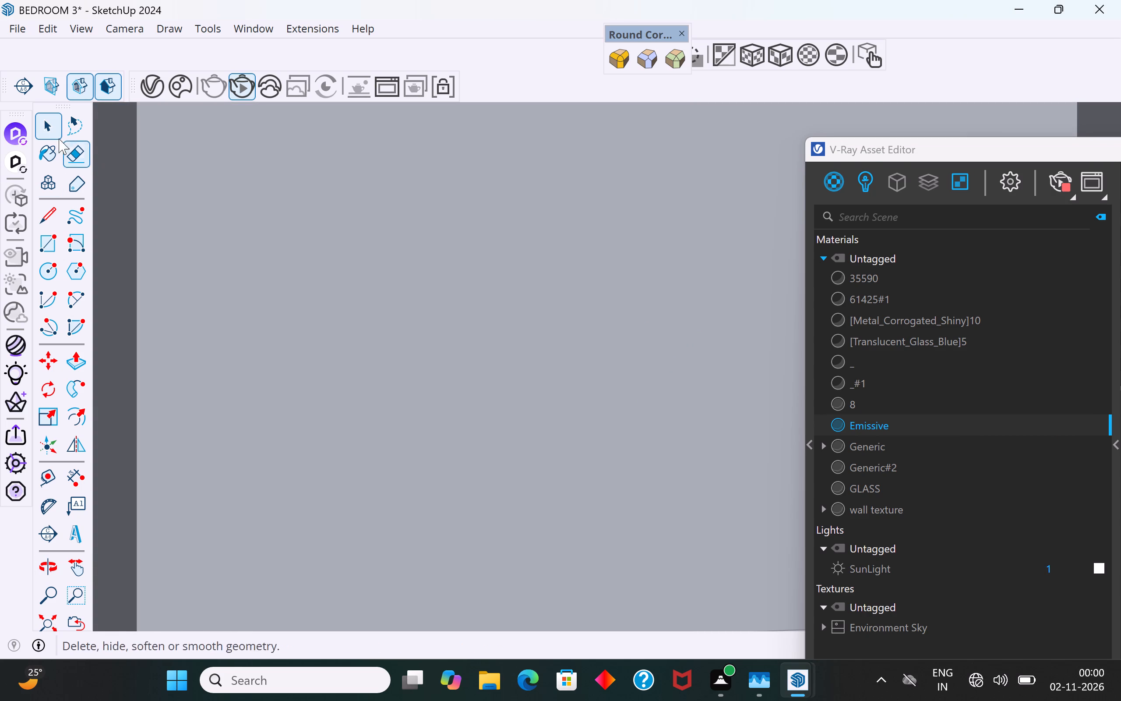
click(43, 134)
click(324, 289)
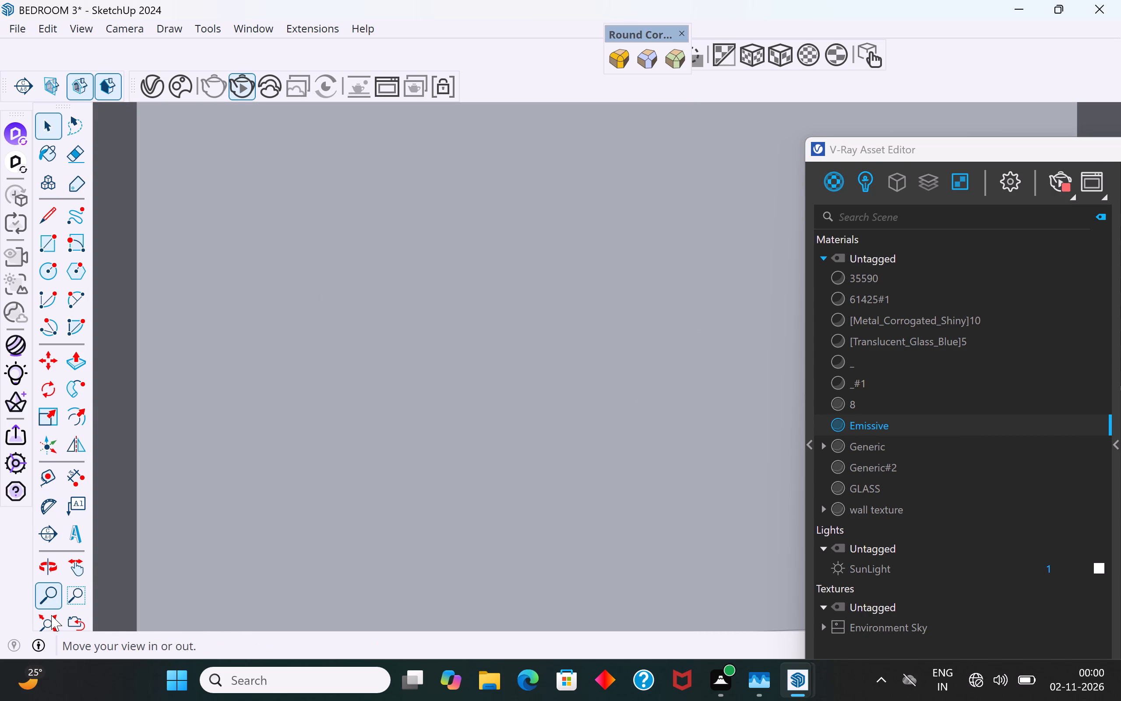
click(51, 615)
click(481, 374)
scroll(684, 398, down, 3)
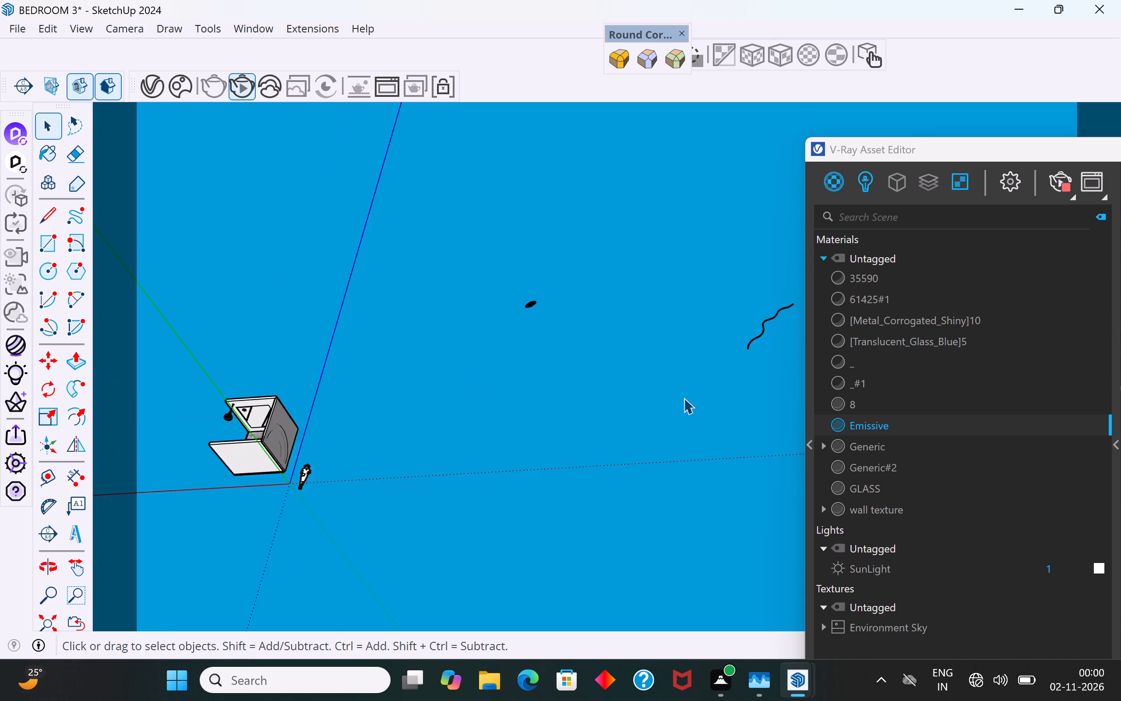
scroll(684, 398, down, 1)
scroll(199, 401, up, 9)
scroll(279, 411, down, 1)
scroll(335, 425, up, 14)
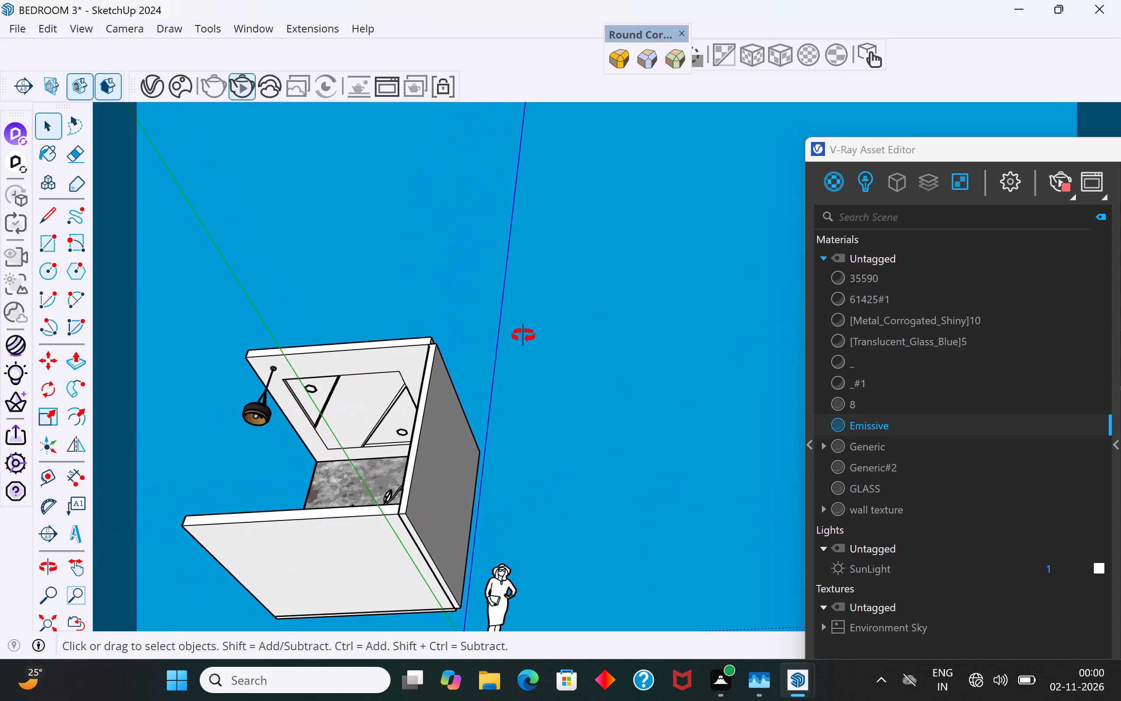
middle_drag(522, 336, 549, 636)
scroll(378, 456, up, 14)
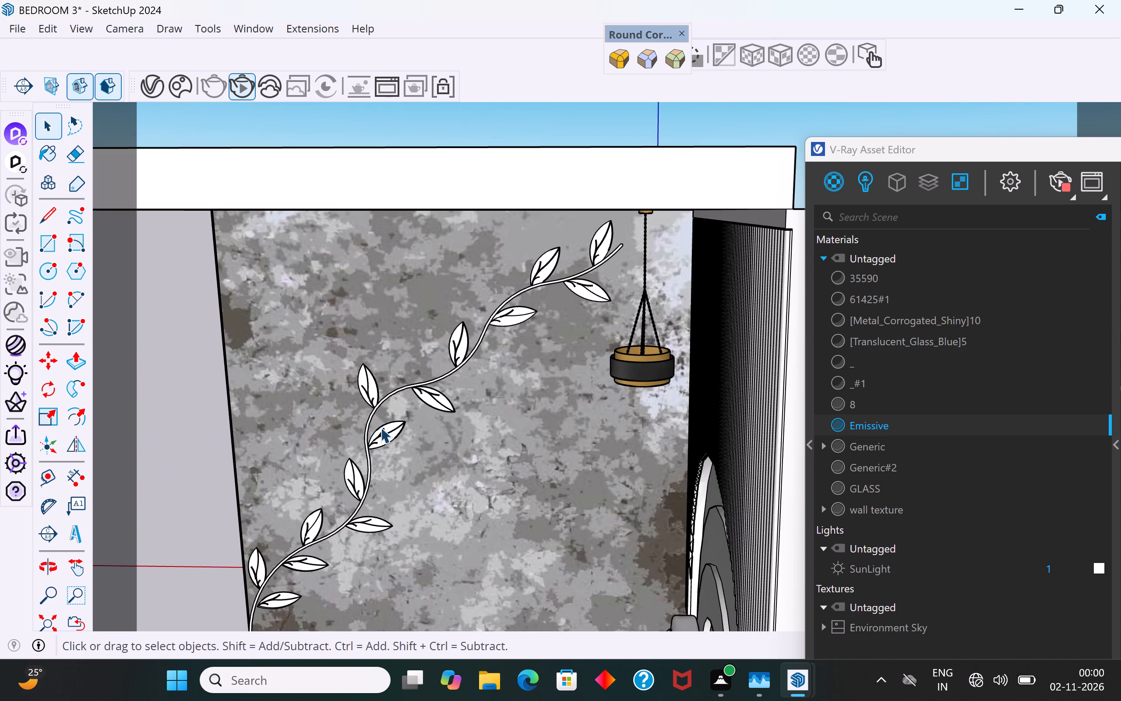
scroll(381, 427, up, 11)
middle_drag(443, 444, 356, 227)
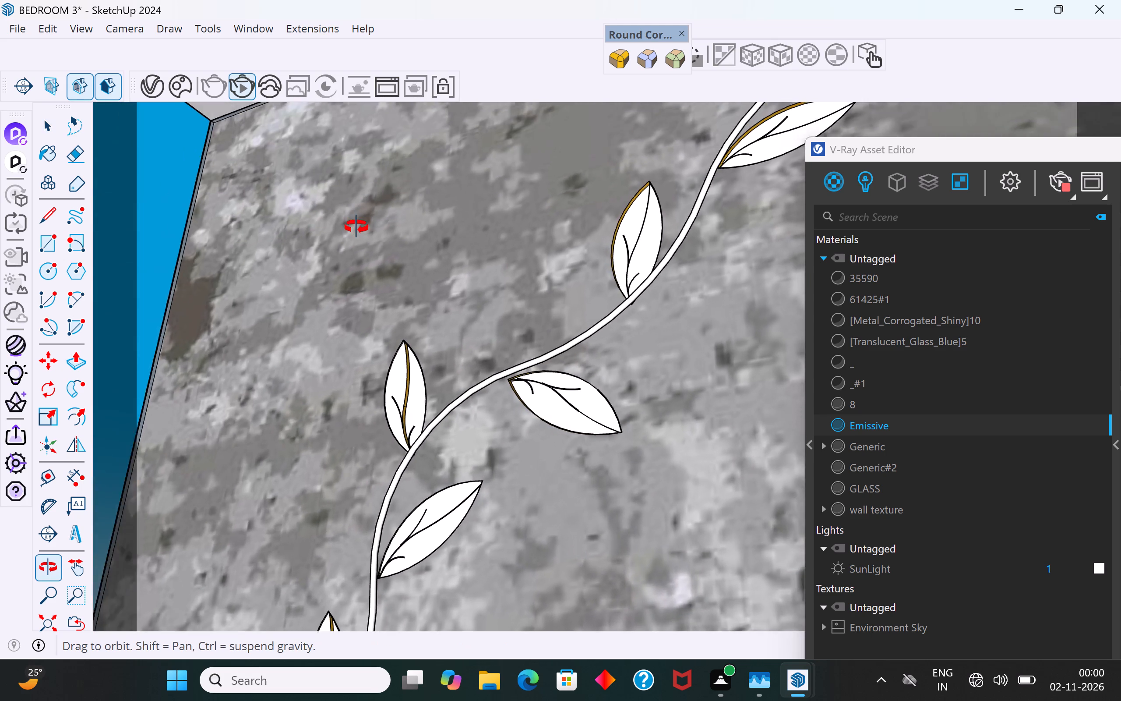
middle_drag(356, 227, 435, 656)
scroll(360, 558, up, 1)
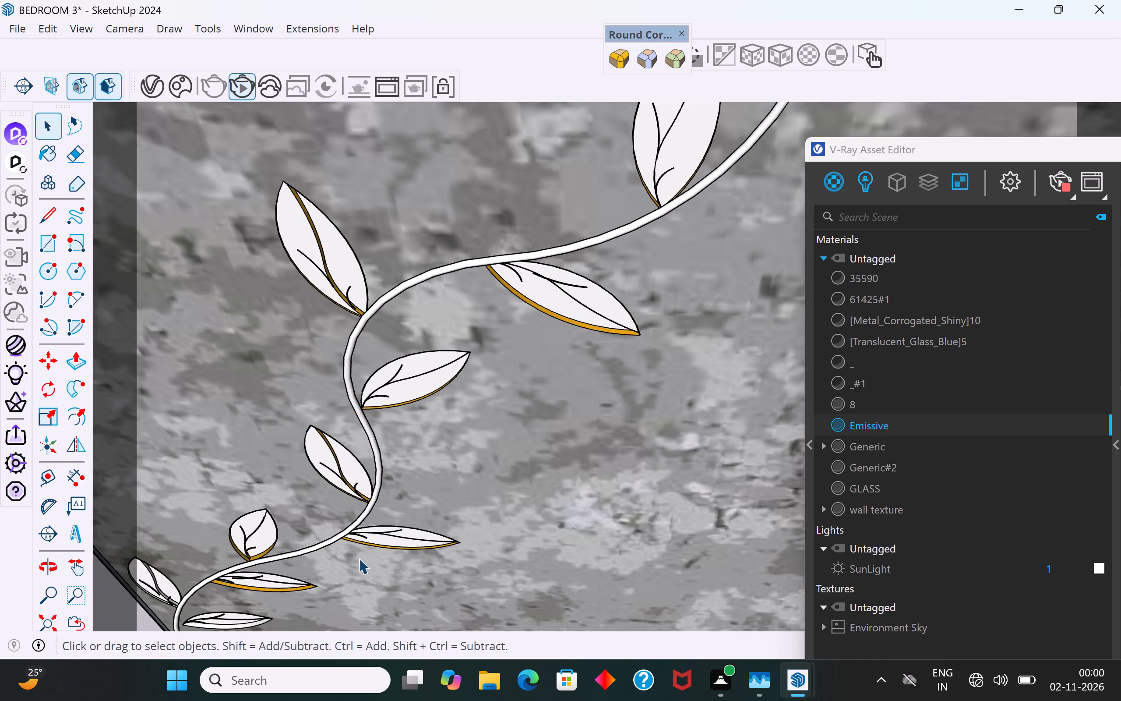
scroll(765, 261, down, 3)
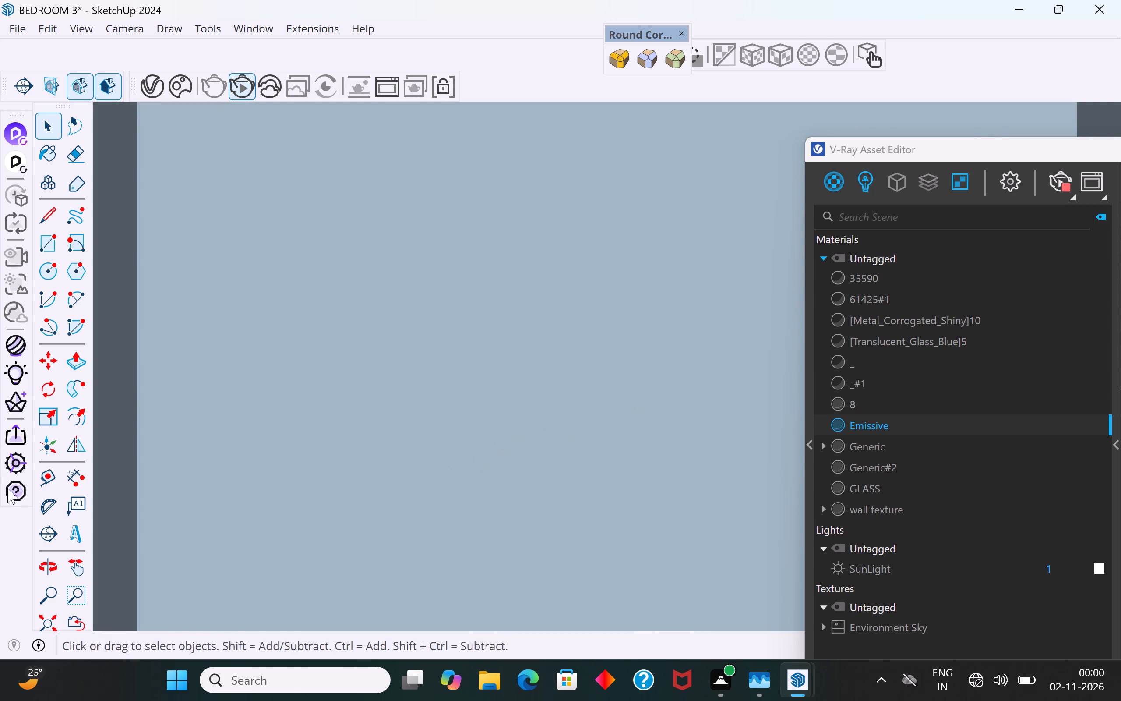
click(49, 629)
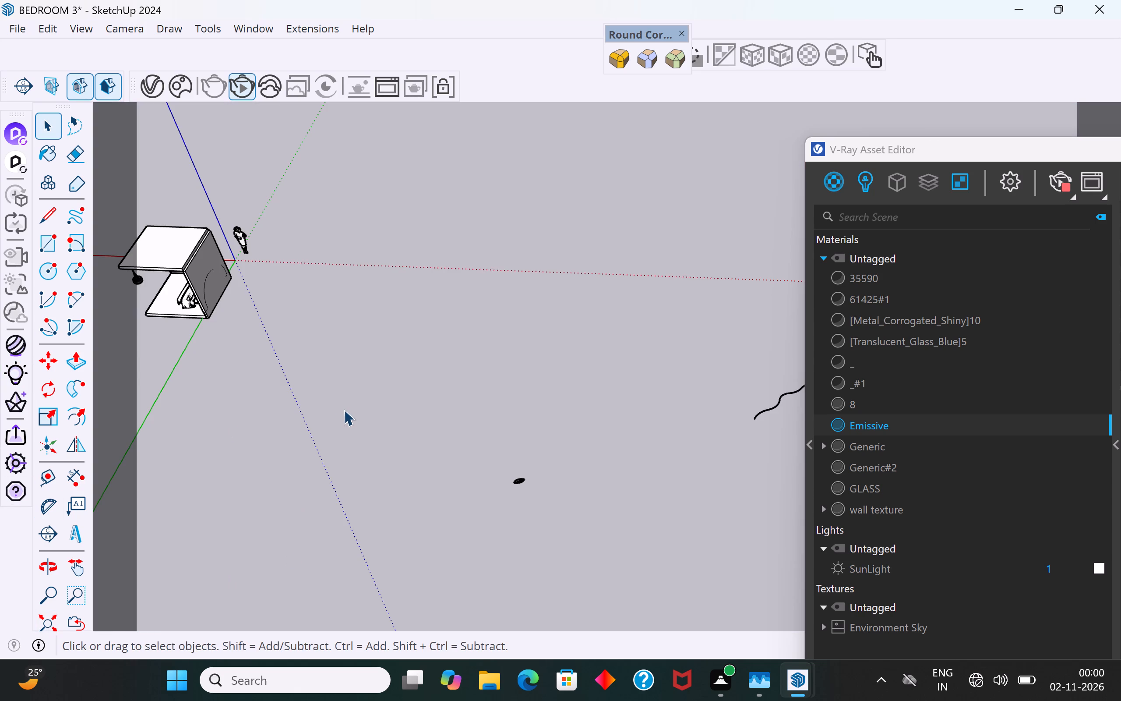
click(344, 409)
click(647, 361)
scroll(170, 337, up, 1)
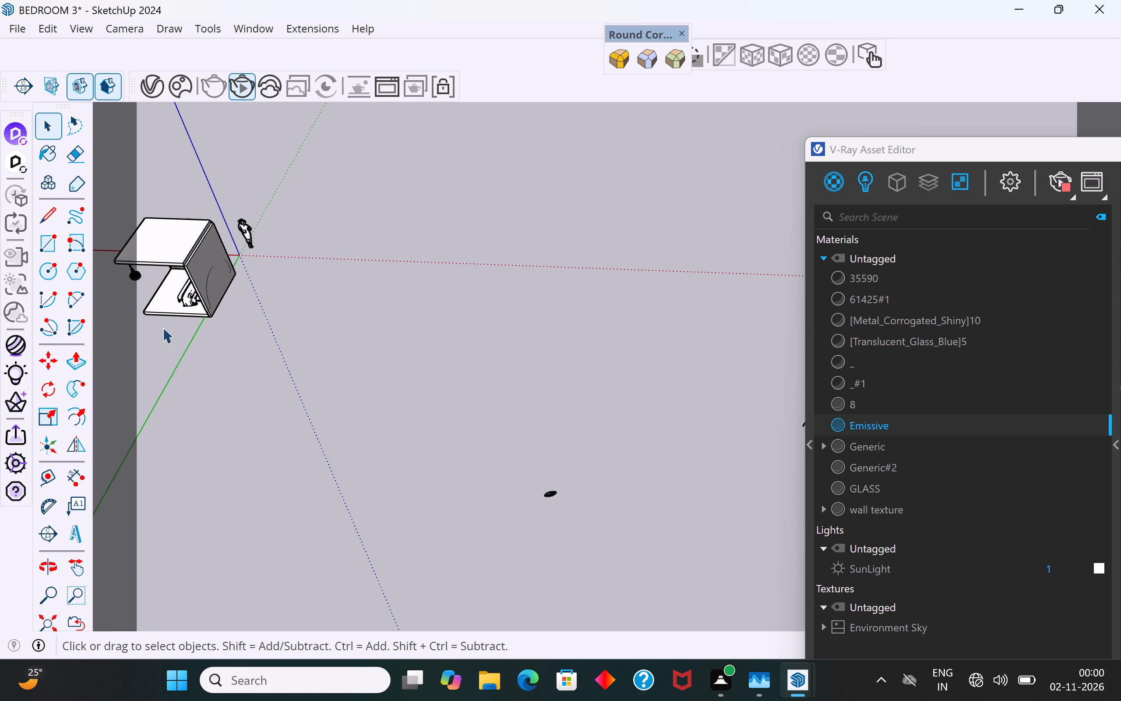
scroll(162, 327, up, 17)
scroll(732, 419, down, 3)
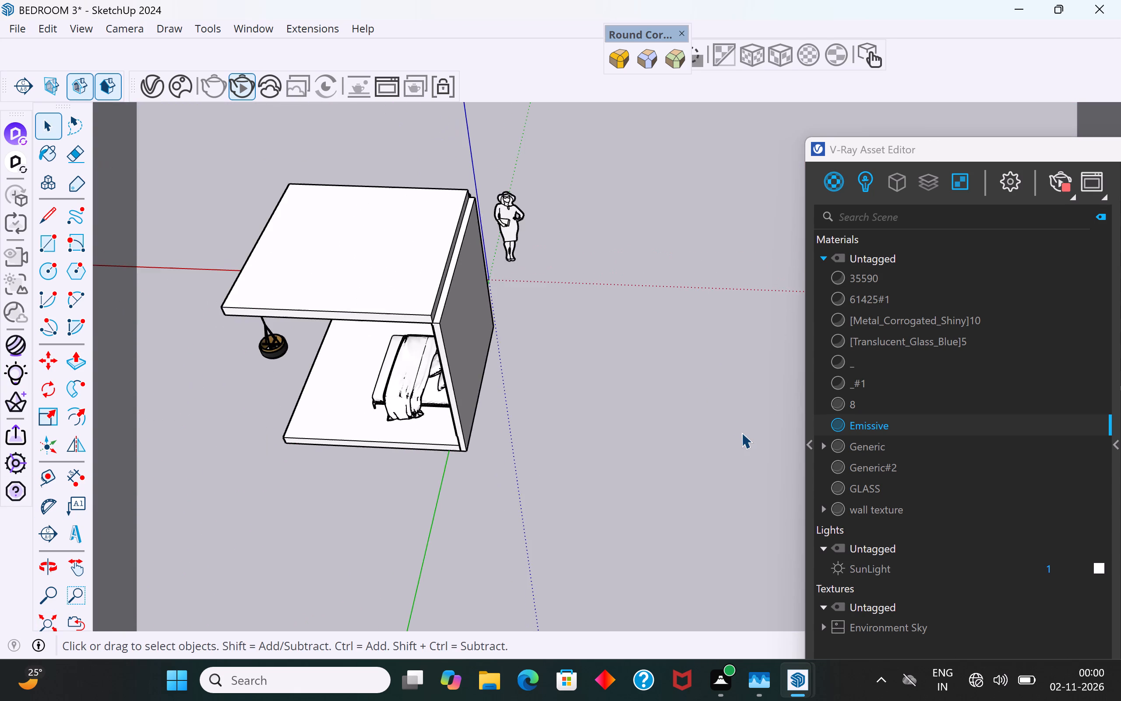
scroll(748, 432, down, 4)
middle_drag(508, 371, 536, 169)
scroll(501, 383, up, 9)
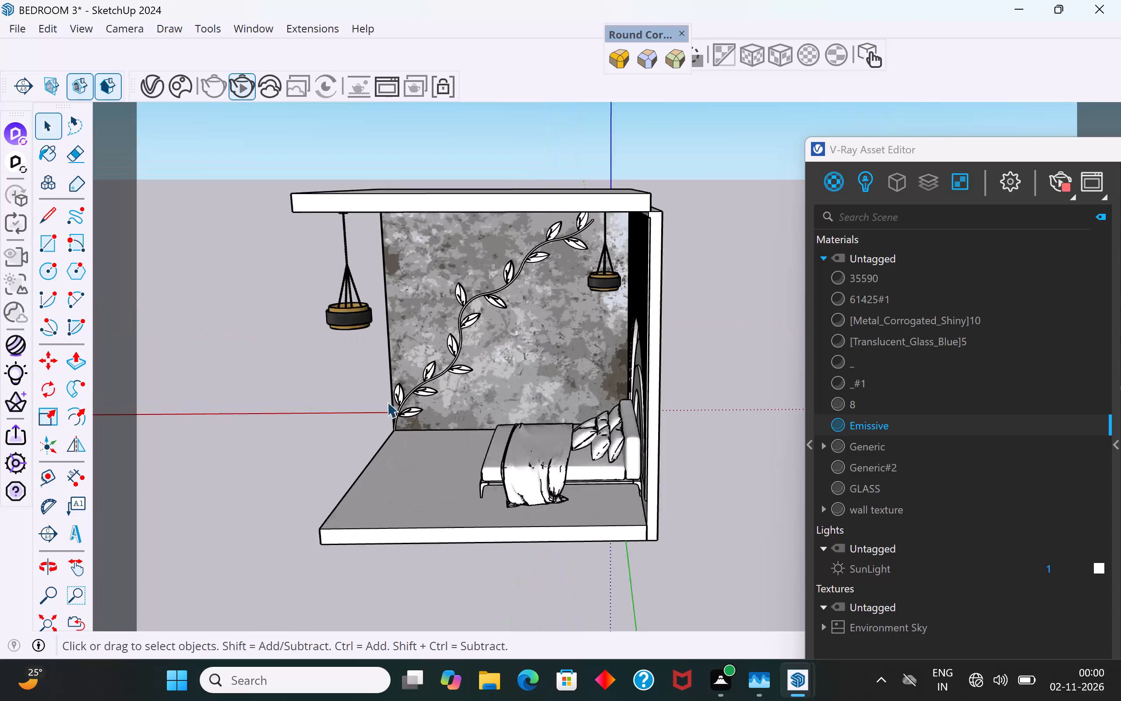
Open the group of the upright leaf near the vine's lower end and apply the Emissive material to its outer edge face.
scroll(387, 402, up, 20)
scroll(387, 402, up, 2)
middle_drag(486, 436, 341, 429)
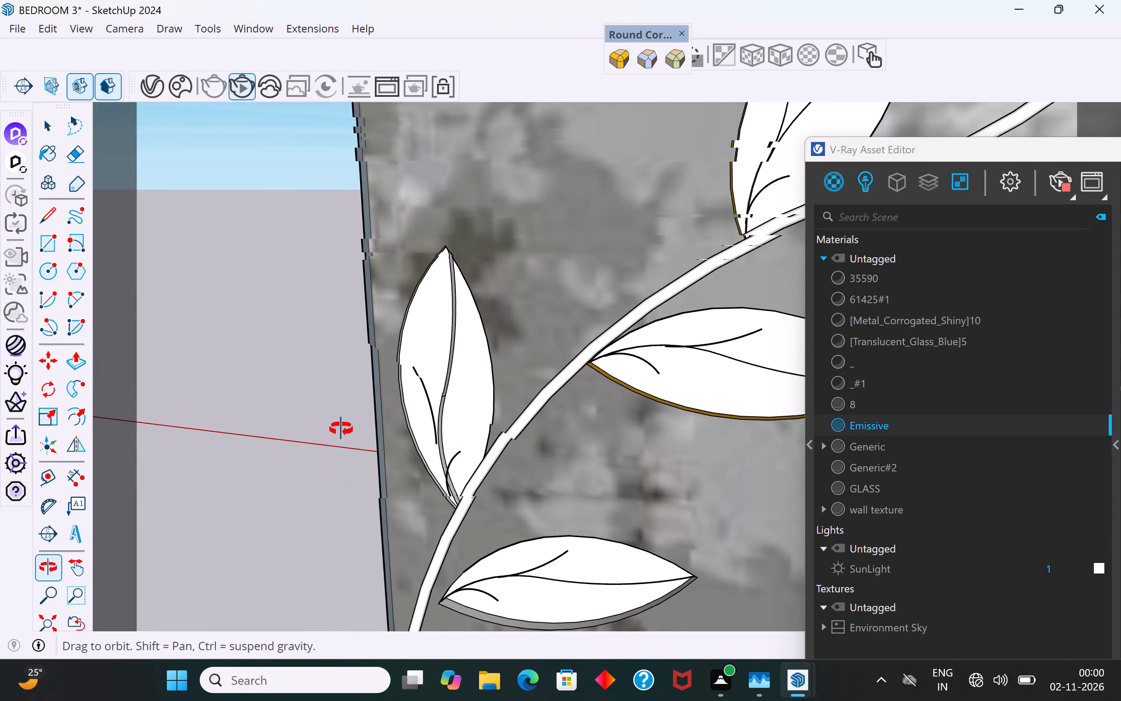
middle_drag(341, 429, 330, 428)
scroll(515, 536, up, 3)
scroll(419, 359, up, 1)
middle_drag(373, 355, 335, 331)
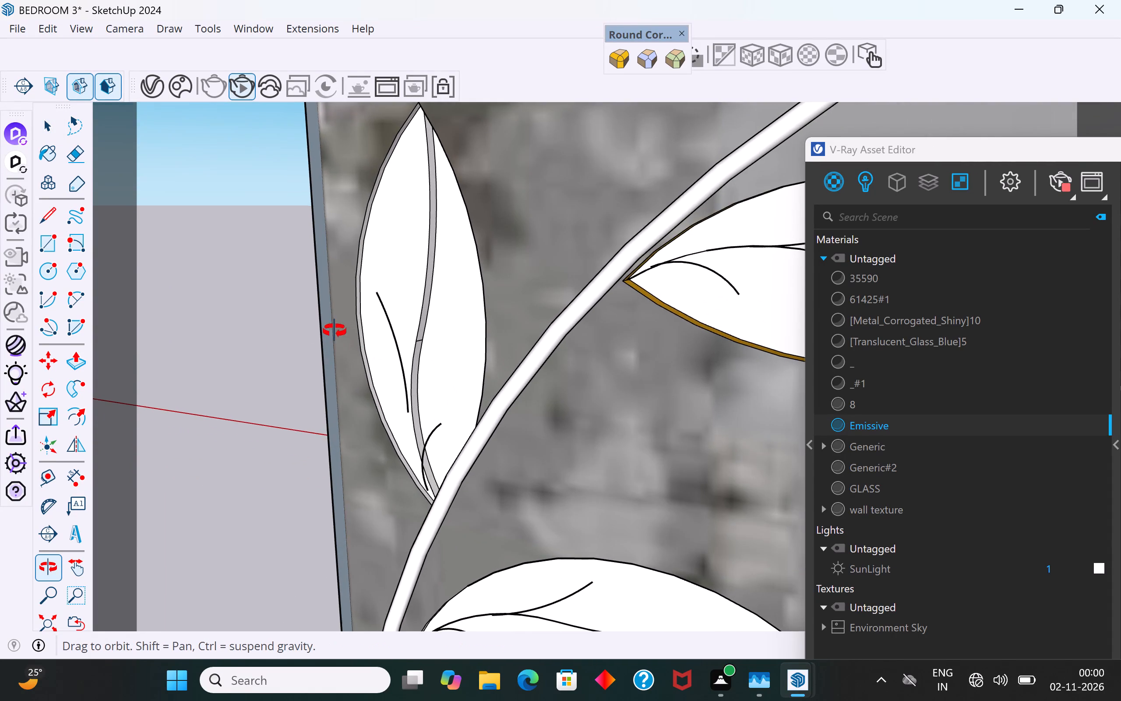
middle_drag(335, 331, 300, 329)
scroll(357, 303, up, 13)
click(363, 300)
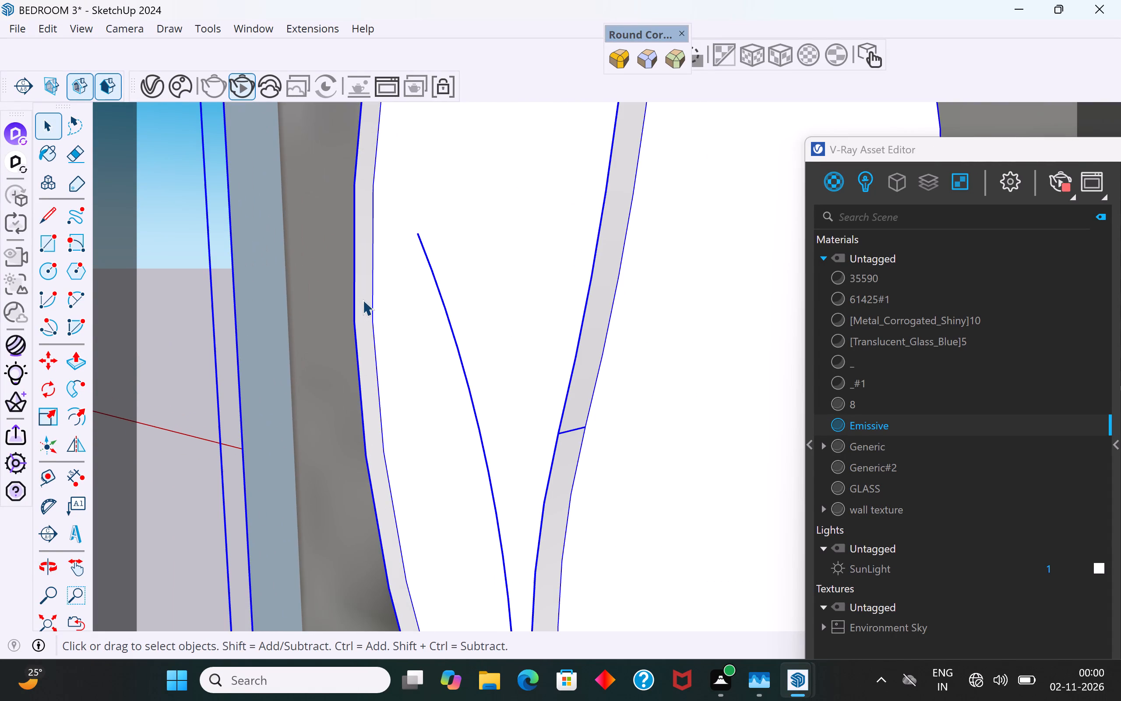
click(363, 300)
double_click(367, 308)
click(366, 299)
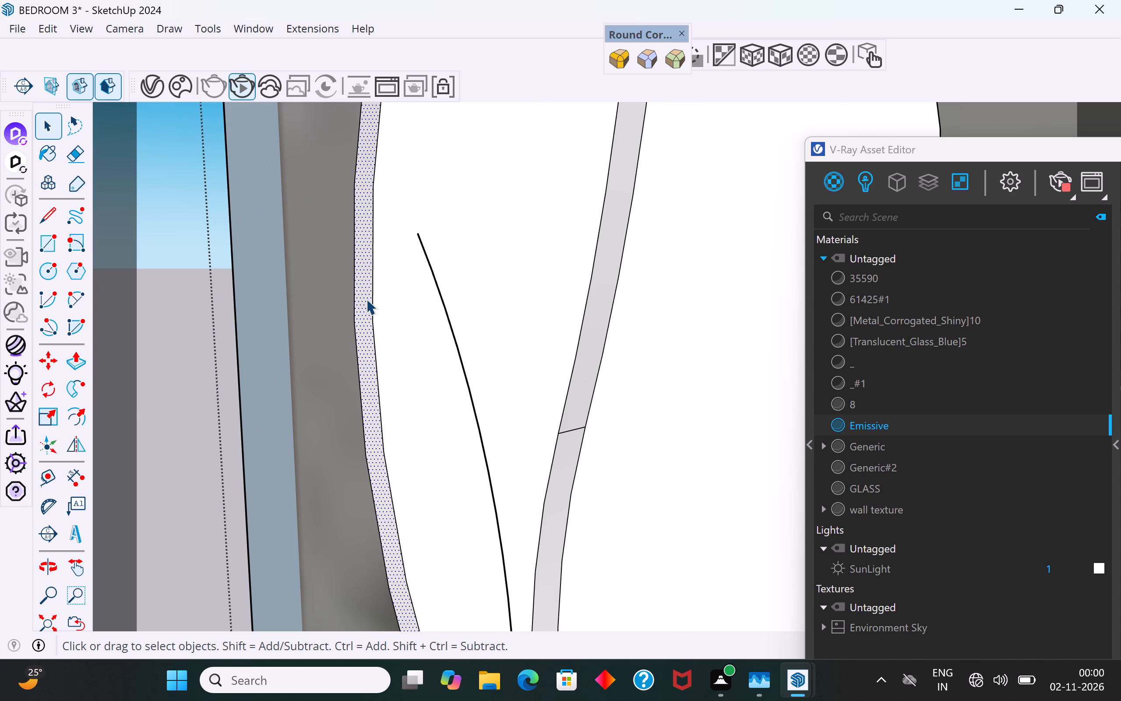
right_click(878, 421)
click(927, 453)
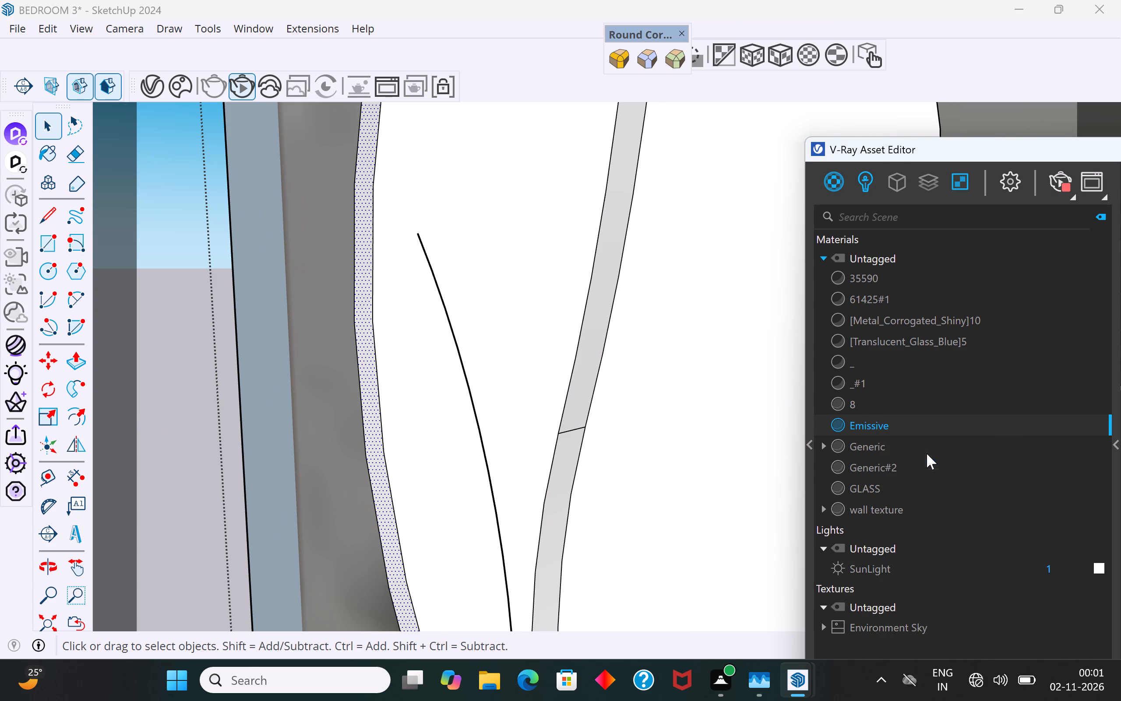
Apply the Emissive material to the base-side and tip-side segments of this leaf's central vein.
click(560, 461)
right_click(875, 425)
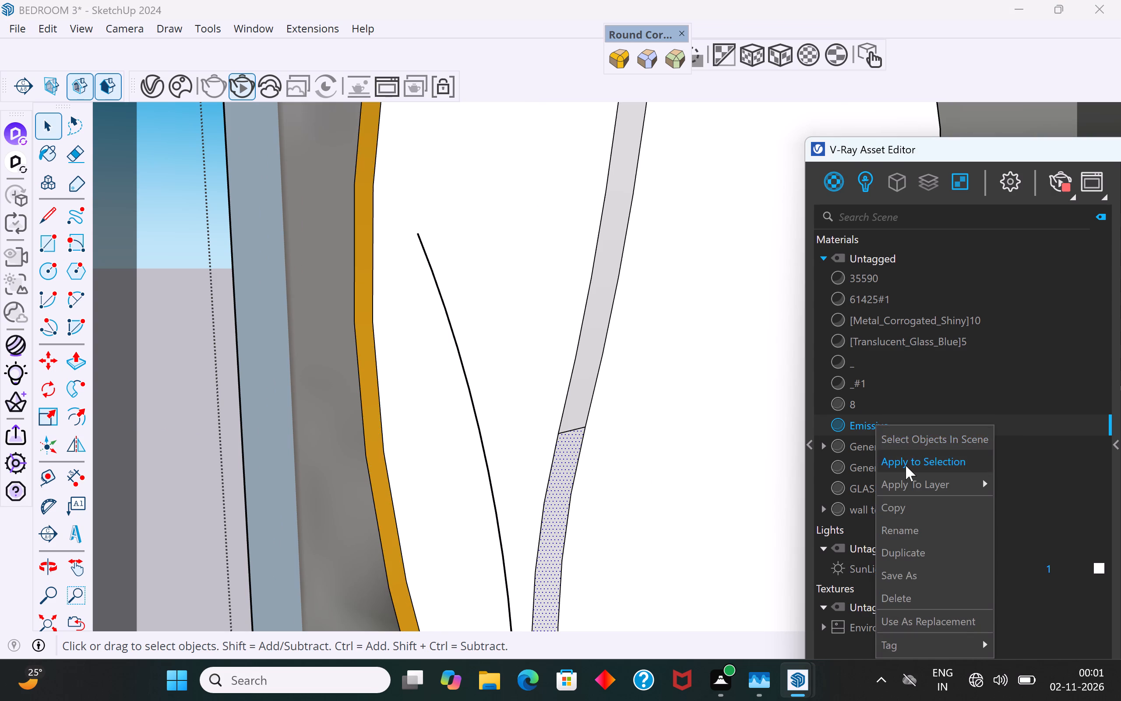
click(906, 465)
click(578, 371)
right_click(924, 429)
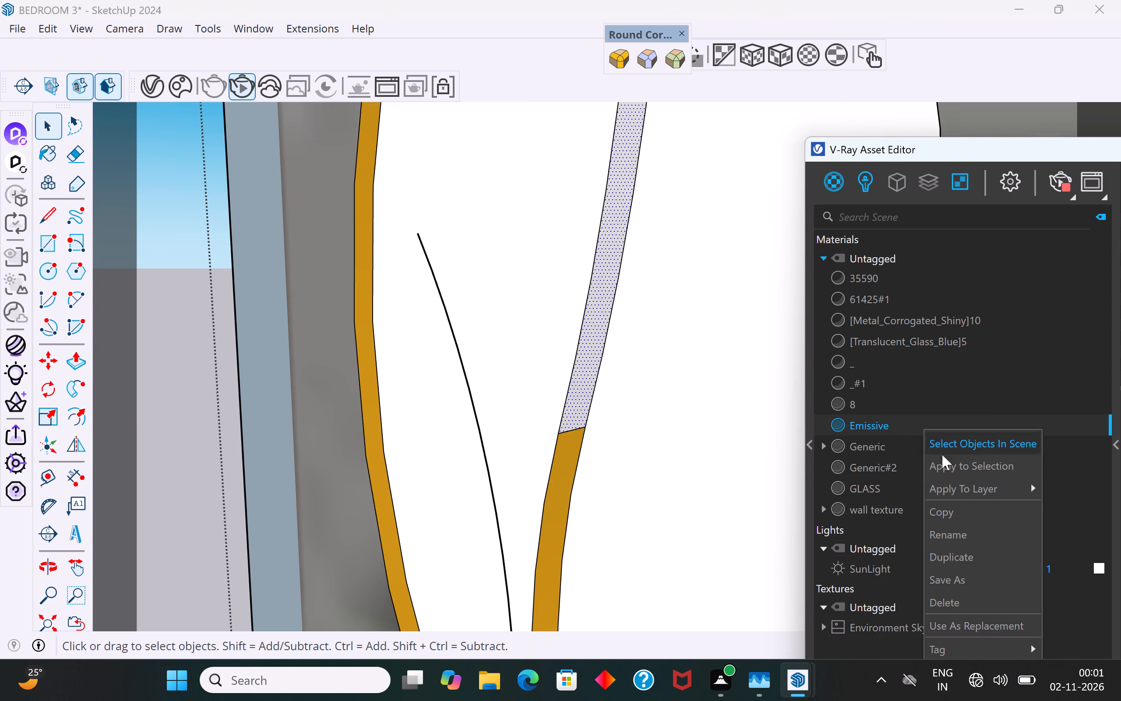
click(956, 474)
Apply the Emissive material to the same leaf's edge face on the stem side and close its group.
scroll(508, 345, down, 12)
middle_drag(512, 365, 818, 474)
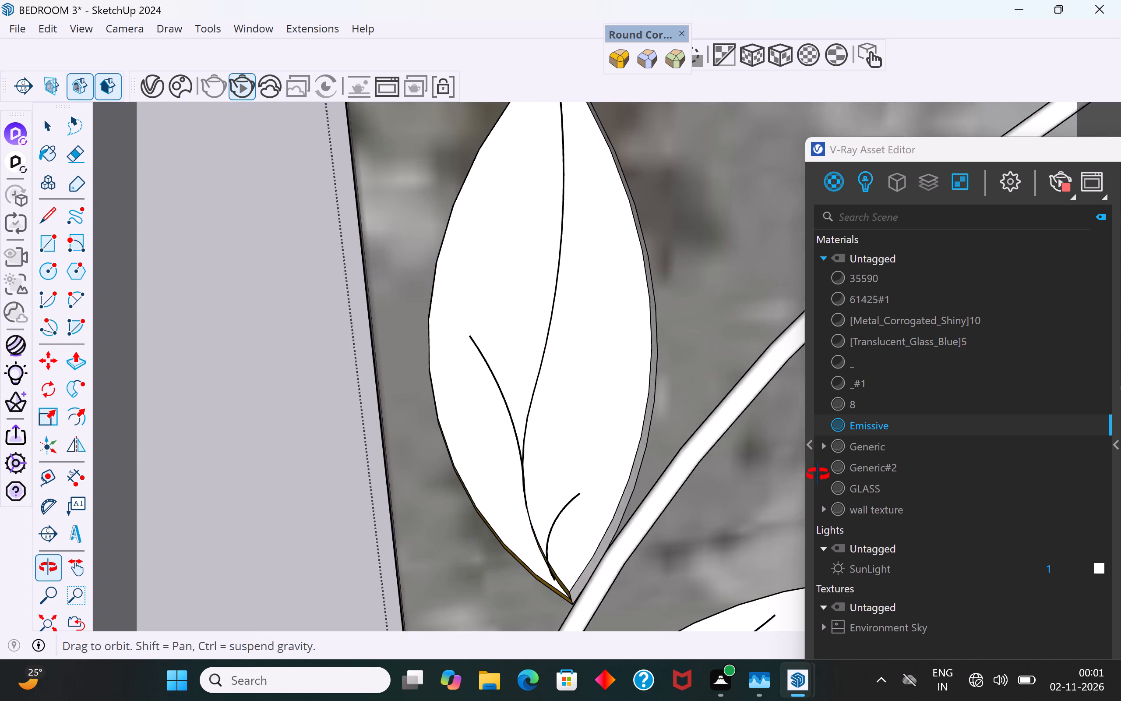
middle_drag(818, 474, 911, 524)
middle_drag(590, 445, 677, 336)
scroll(656, 355, up, 4)
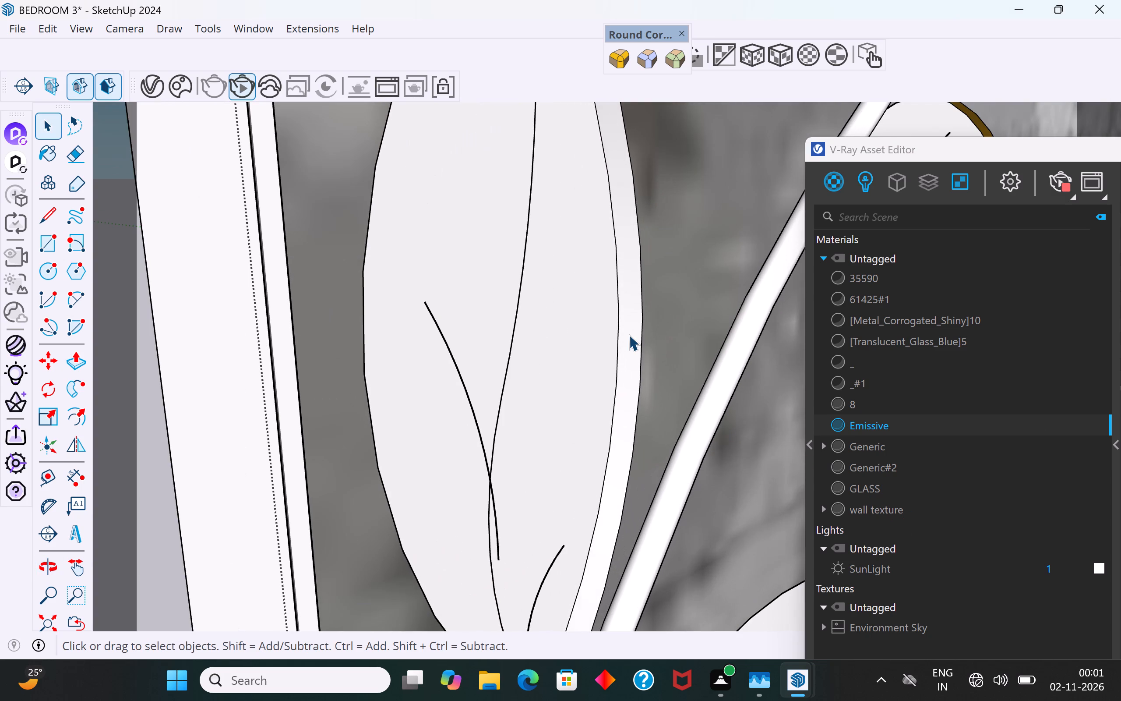
click(629, 335)
right_click(907, 418)
click(947, 460)
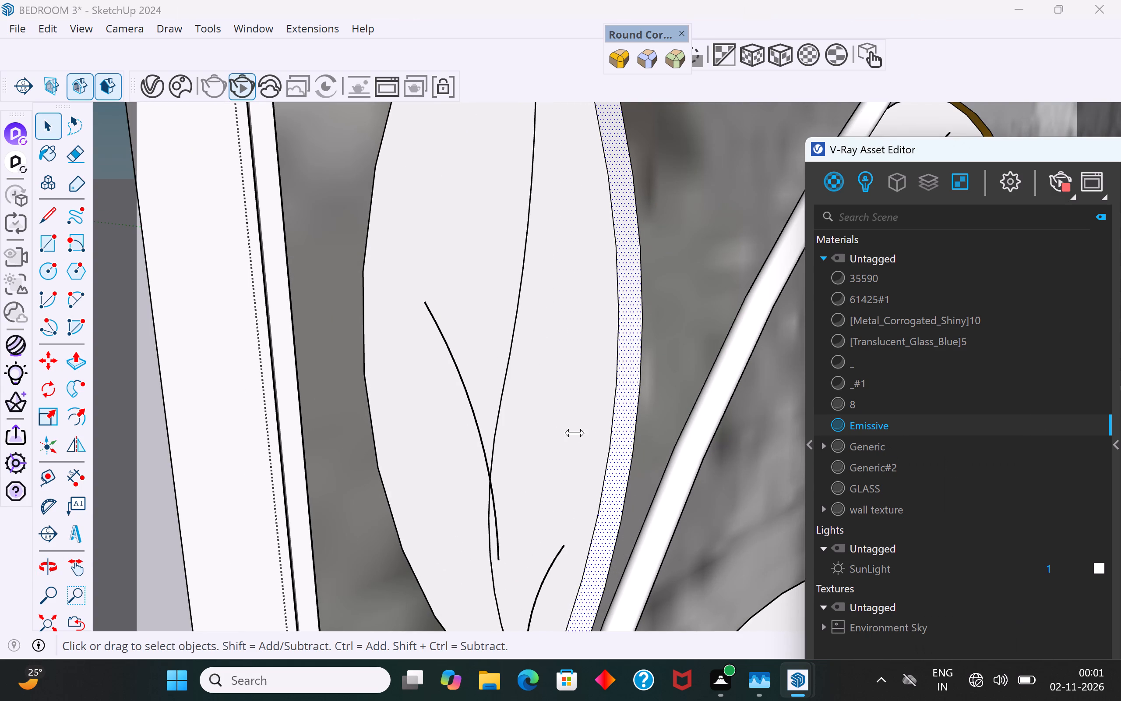
scroll(541, 433, down, 17)
click(344, 445)
Open the group of the lowest leaf, across the stem, and apply the Emissive material to its lower edge face.
scroll(598, 531, up, 2)
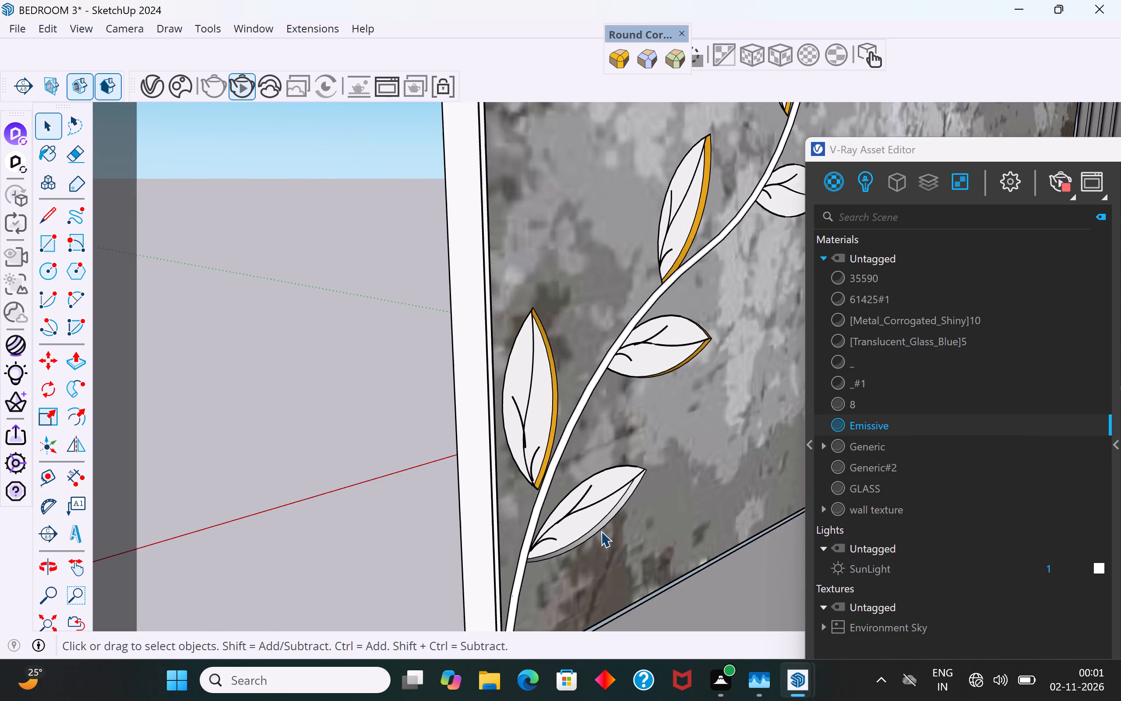
scroll(601, 531, up, 6)
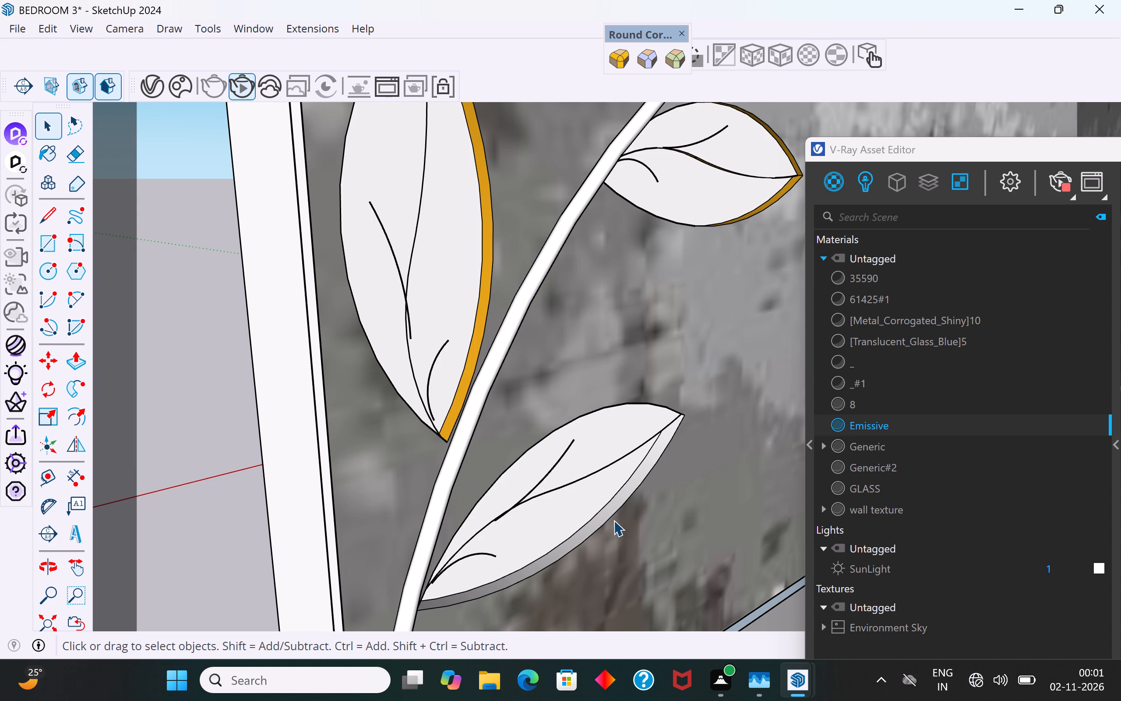
scroll(612, 511, up, 3)
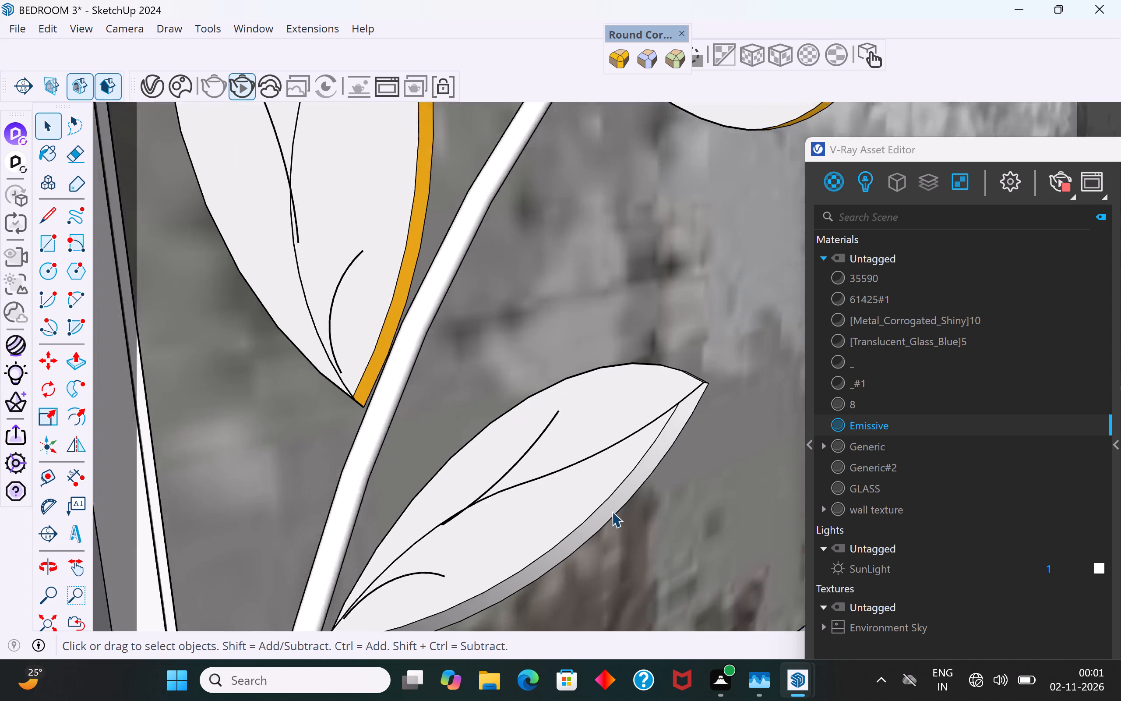
scroll(612, 511, up, 6)
click(657, 460)
click(705, 371)
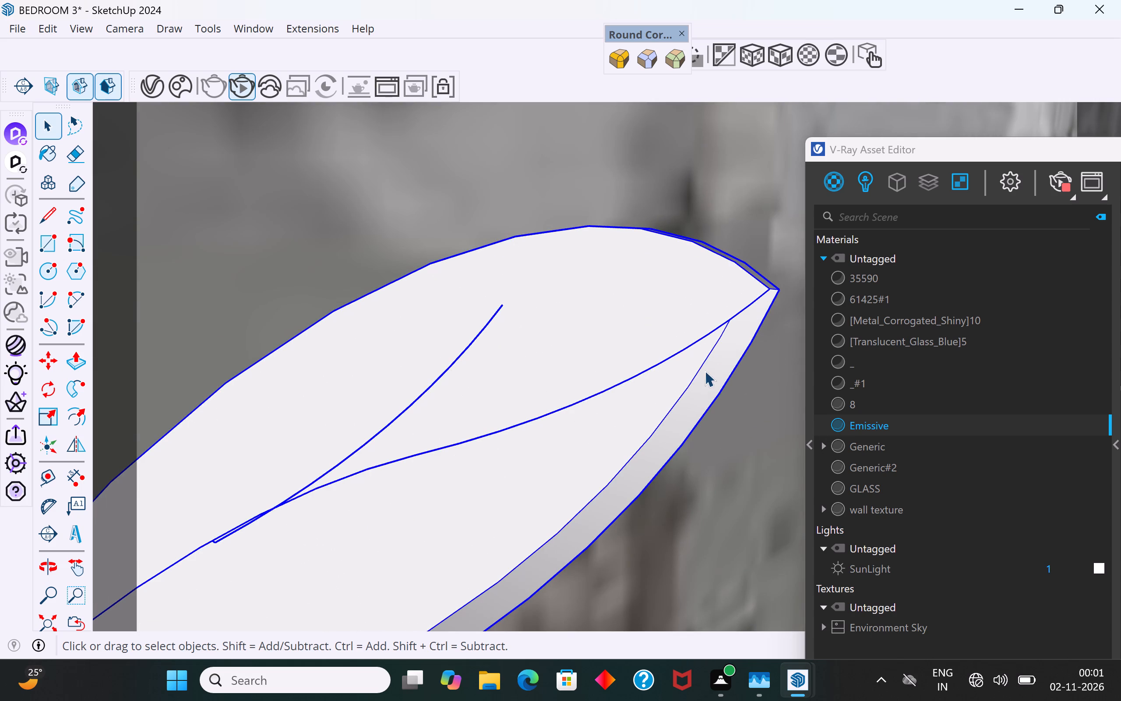
double_click(719, 363)
click(734, 352)
right_click(891, 428)
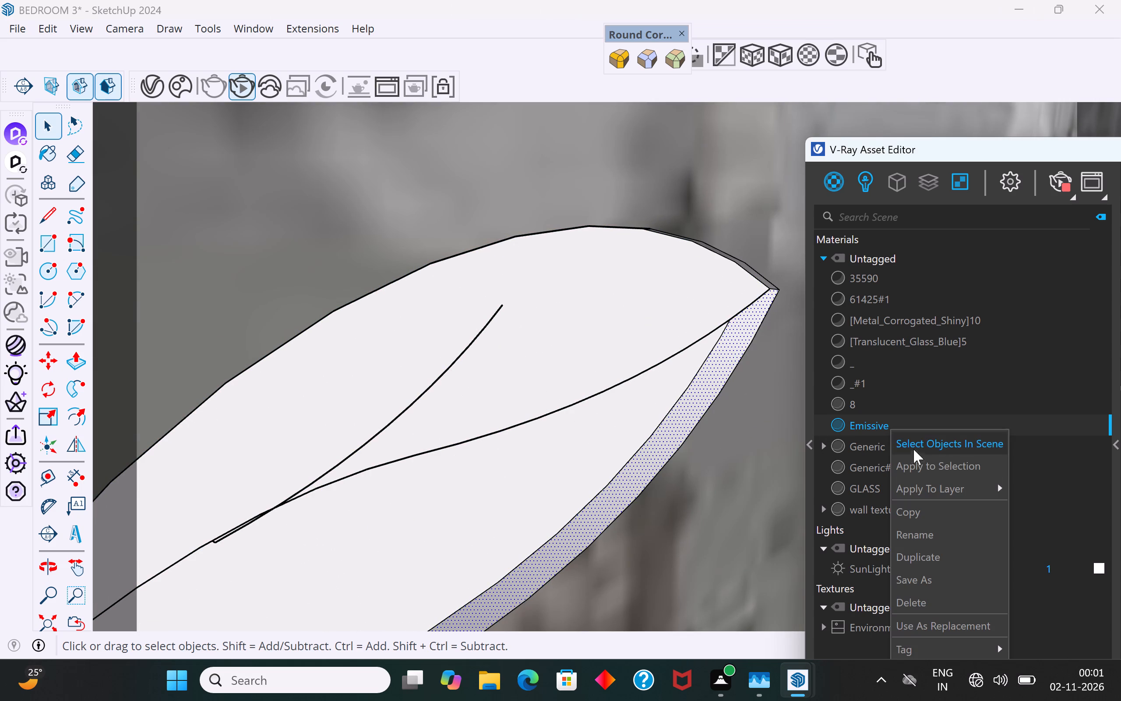
click(931, 469)
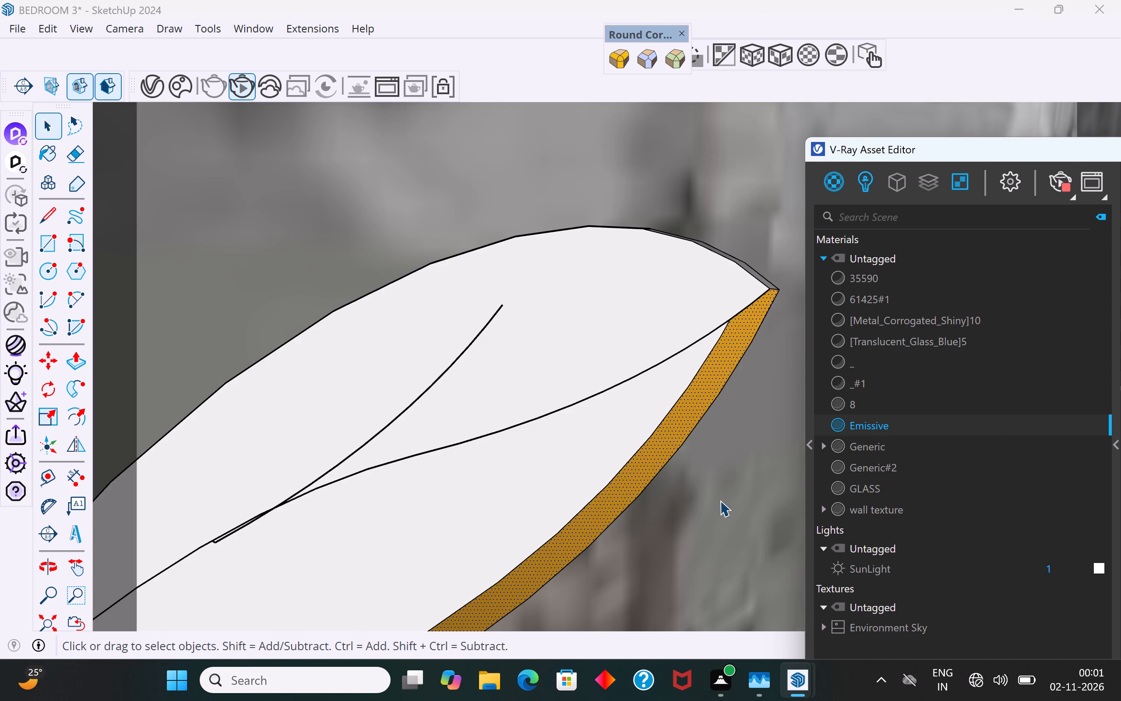
Apply the Emissive material to the tip-side and base-side segments of the lowest leaf's central vein.
middle_drag(712, 503, 548, 135)
middle_drag(535, 266, 585, 455)
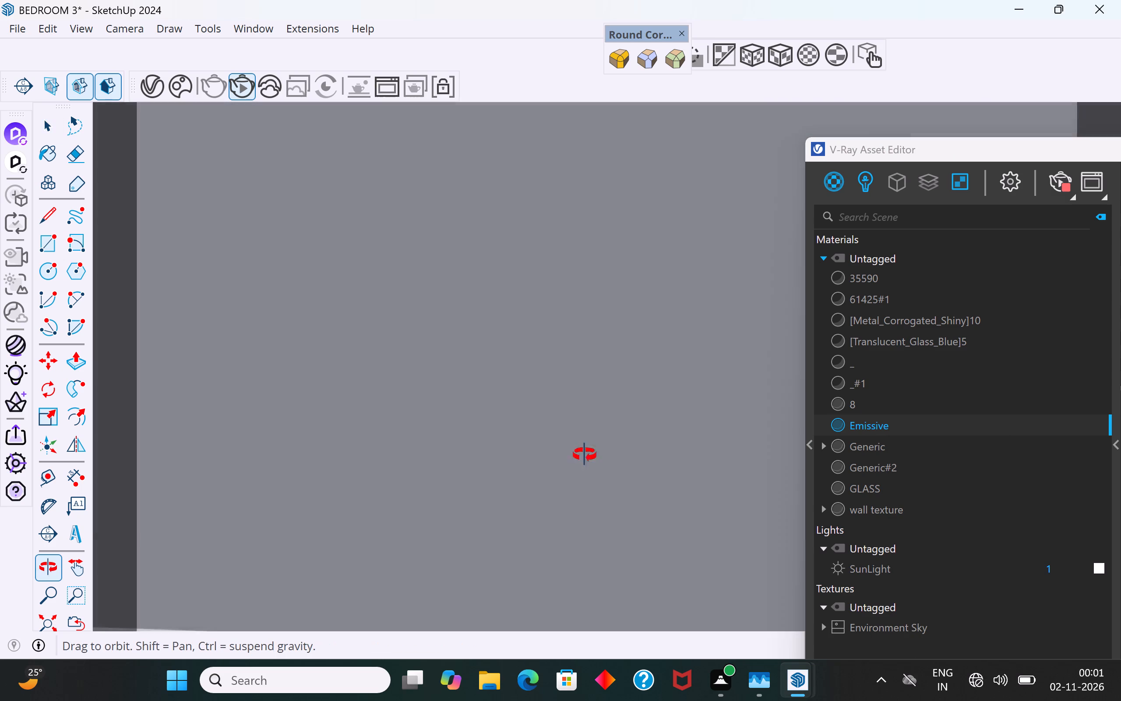
middle_drag(585, 455, 635, 620)
scroll(618, 435, down, 20)
scroll(618, 435, down, 15)
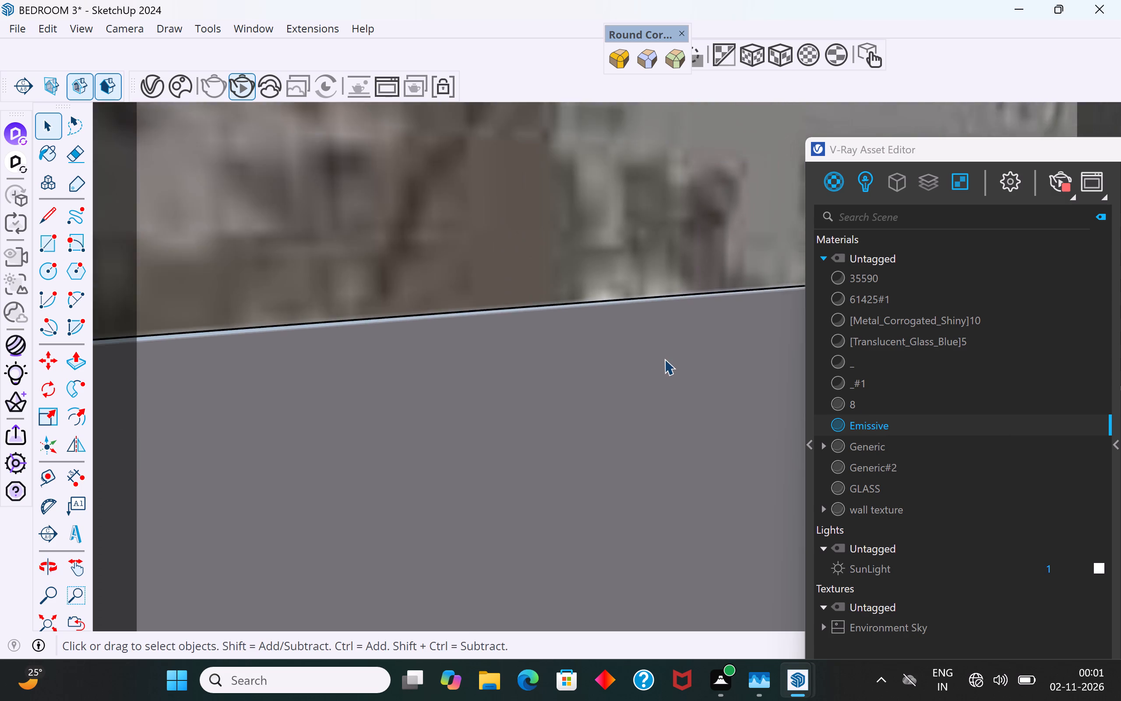
scroll(664, 359, down, 16)
scroll(649, 374, up, 1)
scroll(649, 374, down, 6)
click(525, 477)
scroll(585, 222, up, 7)
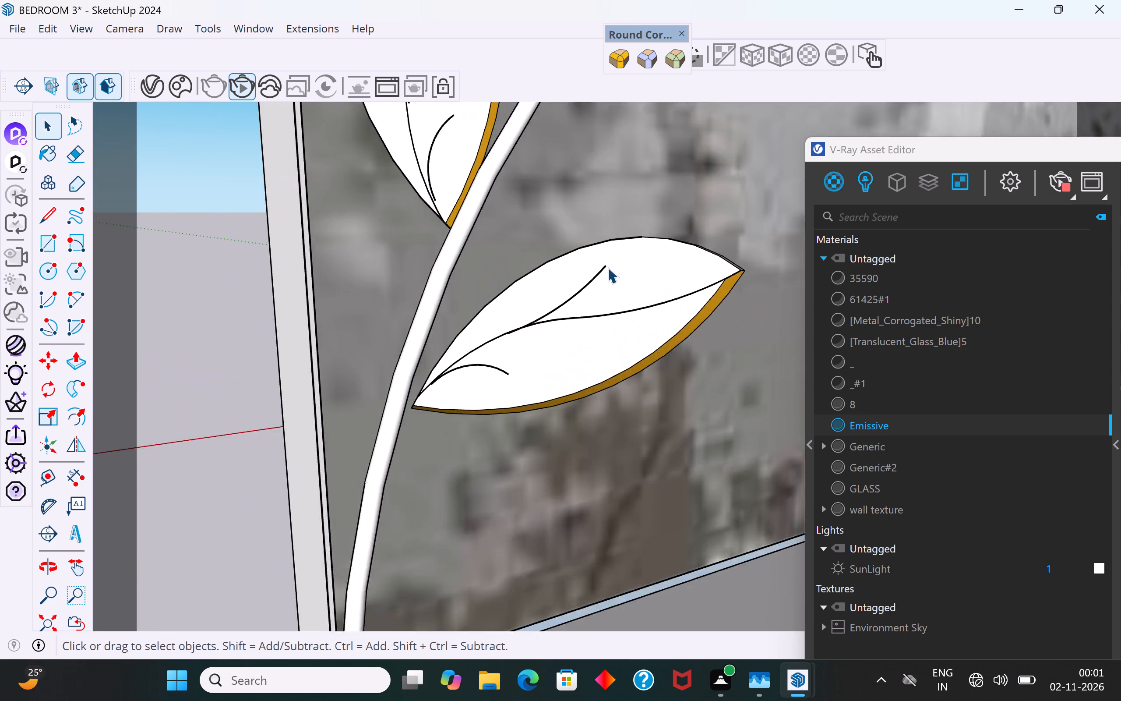
scroll(607, 267, up, 11)
middle_drag(694, 355, 593, 109)
scroll(572, 320, up, 4)
click(585, 294)
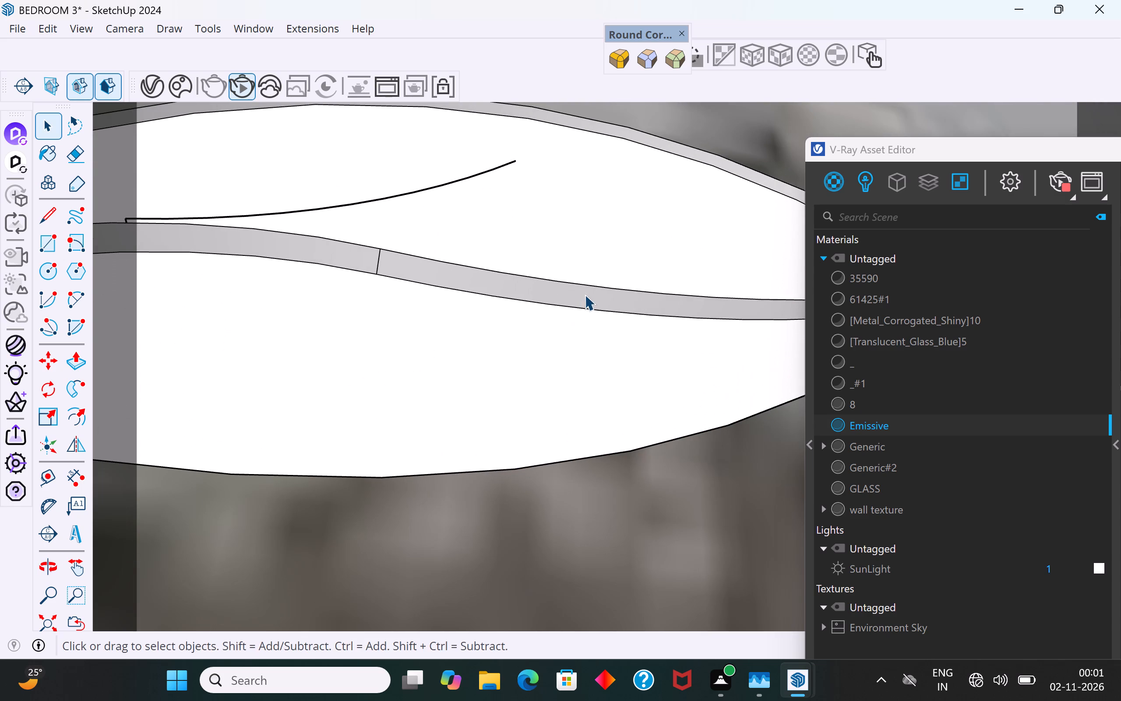
double_click(684, 310)
double_click(696, 308)
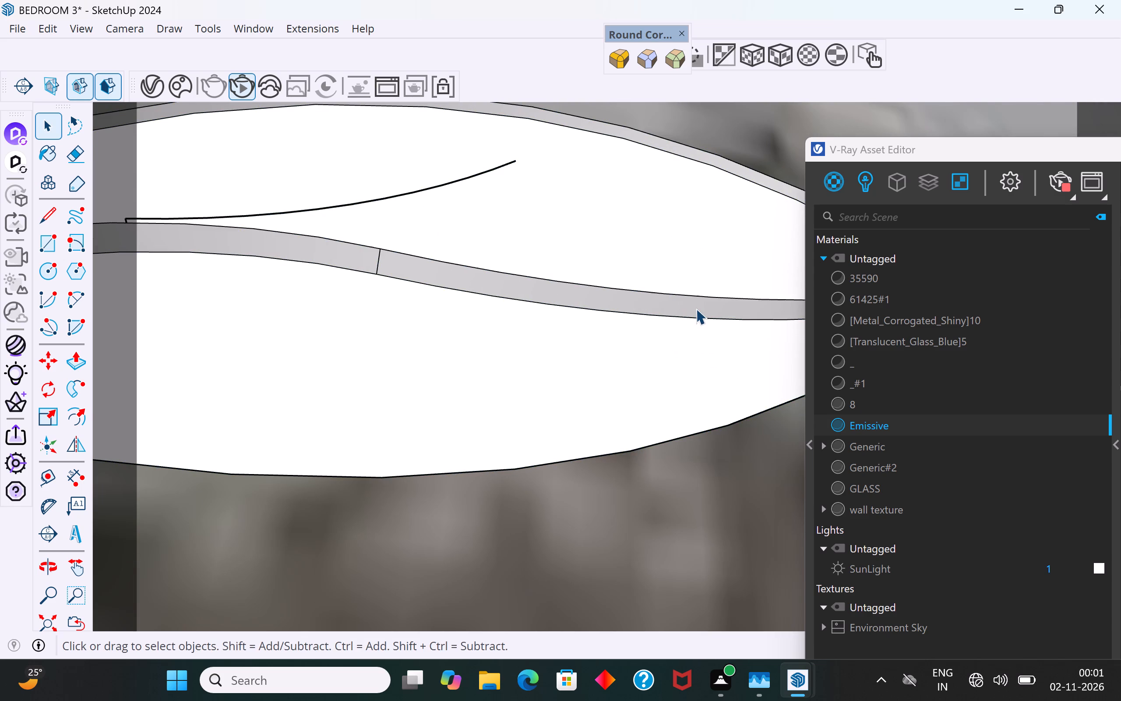
click(696, 308)
click(705, 309)
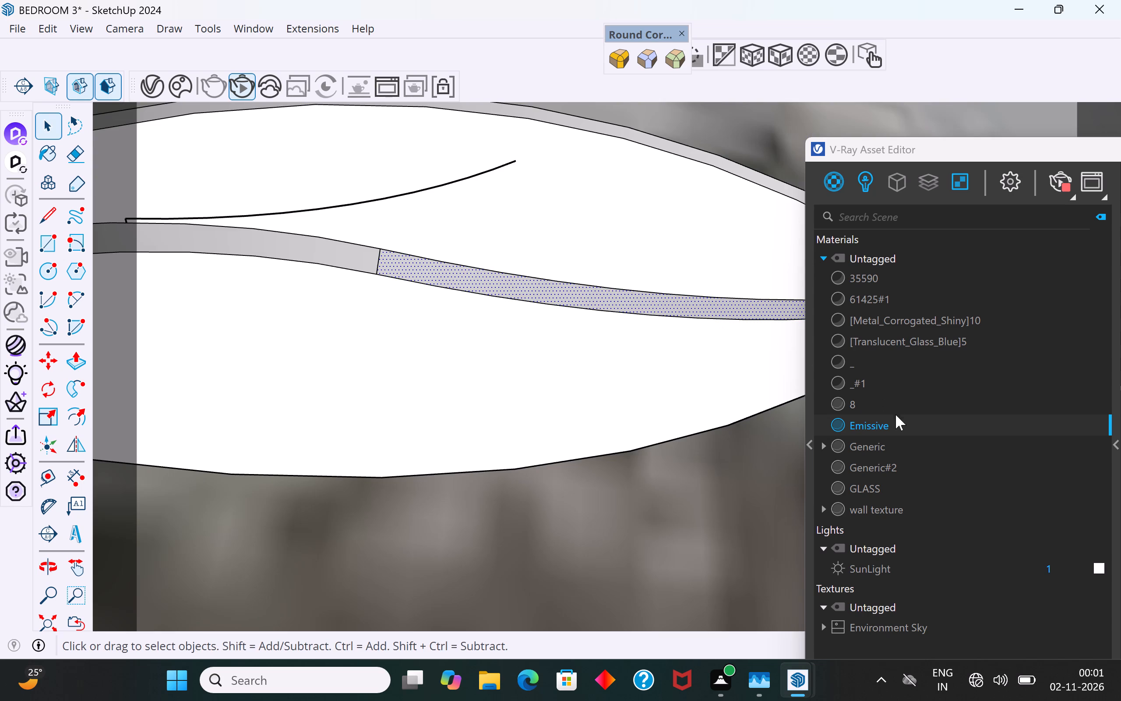
right_click(895, 433)
click(935, 473)
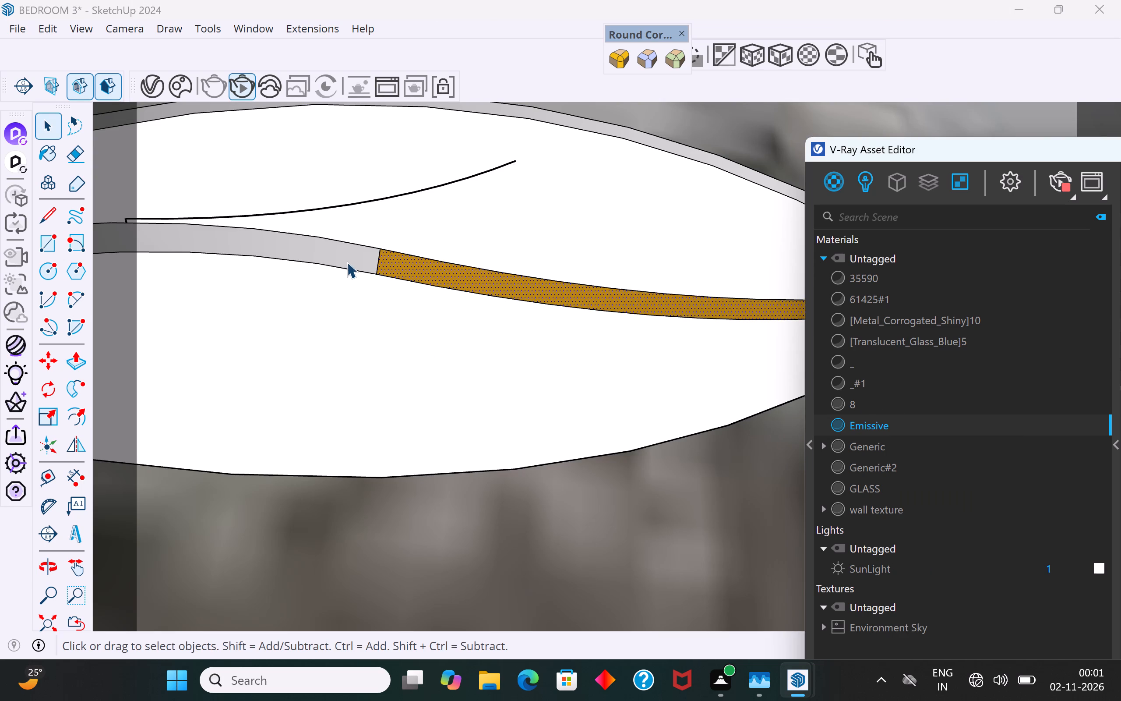
click(345, 258)
right_click(867, 425)
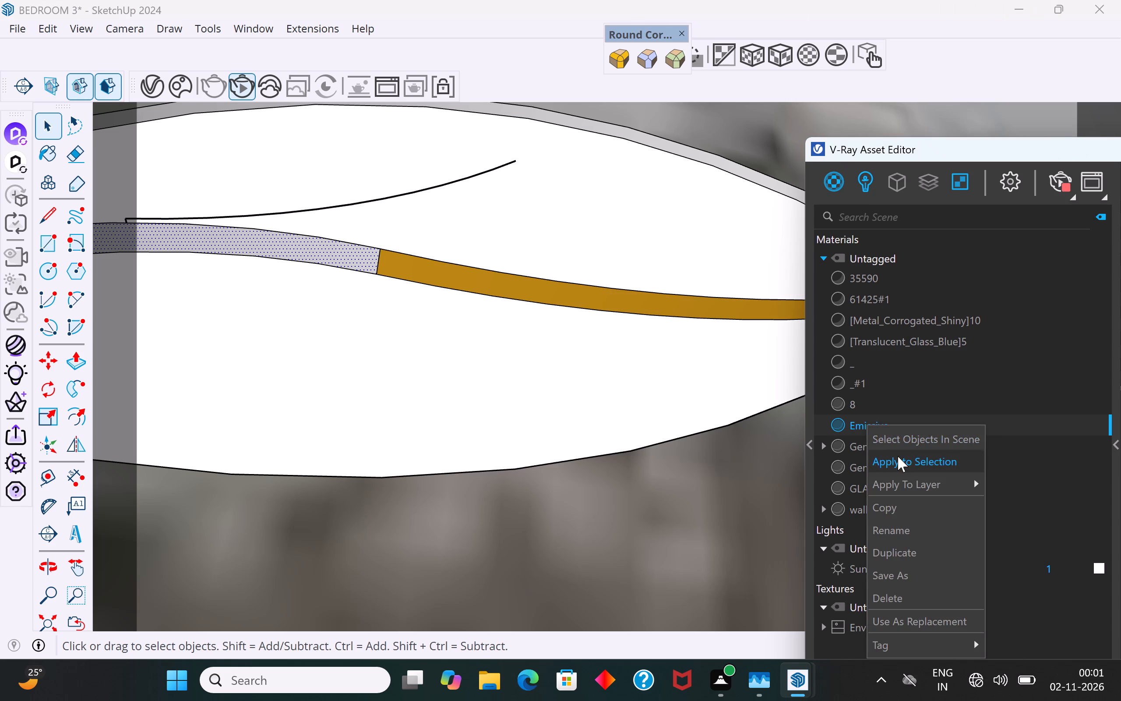
click(898, 456)
Apply the Emissive material to the lowest leaf's upper edge face and close its group.
click(681, 151)
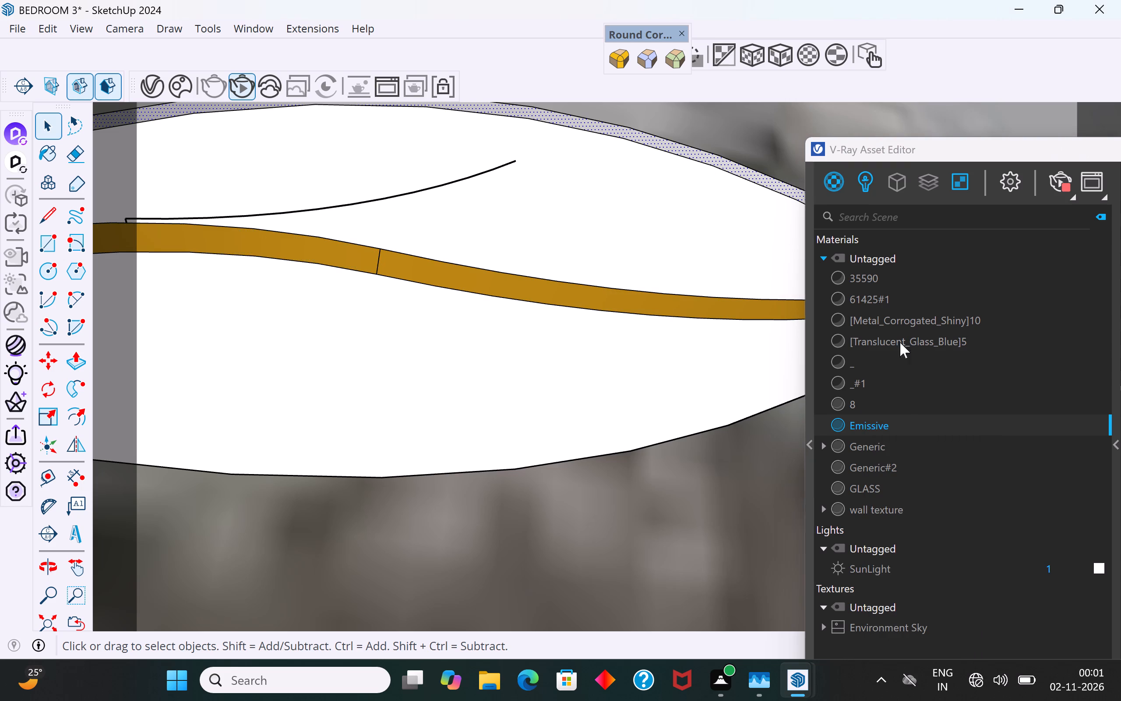
right_click(902, 427)
click(927, 462)
scroll(606, 517, down, 13)
middle_drag(622, 432, 618, 700)
scroll(619, 685, up, 1)
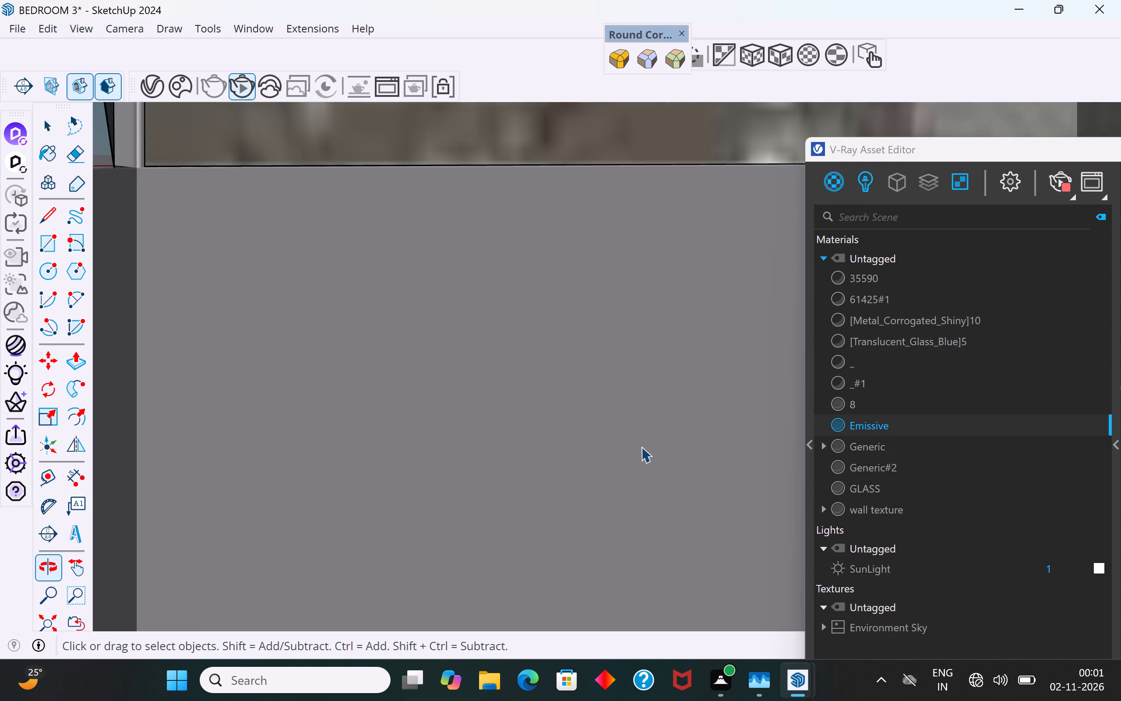
scroll(641, 446, down, 20)
scroll(641, 446, down, 2)
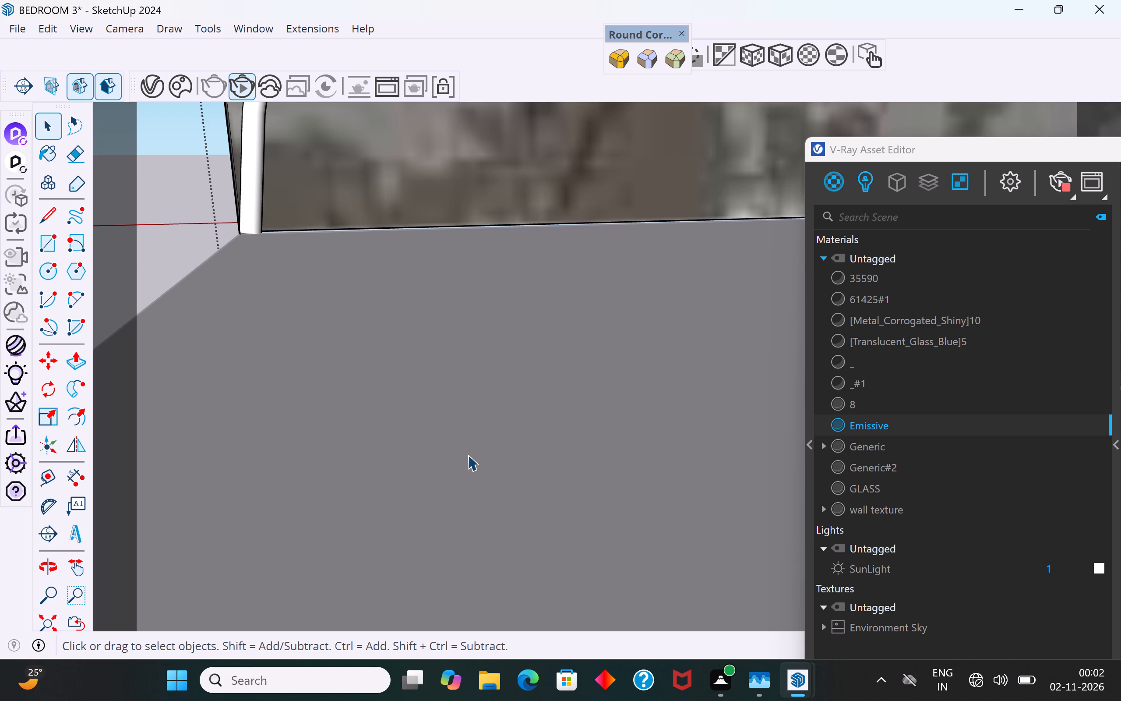
scroll(586, 494, down, 20)
scroll(586, 494, down, 7)
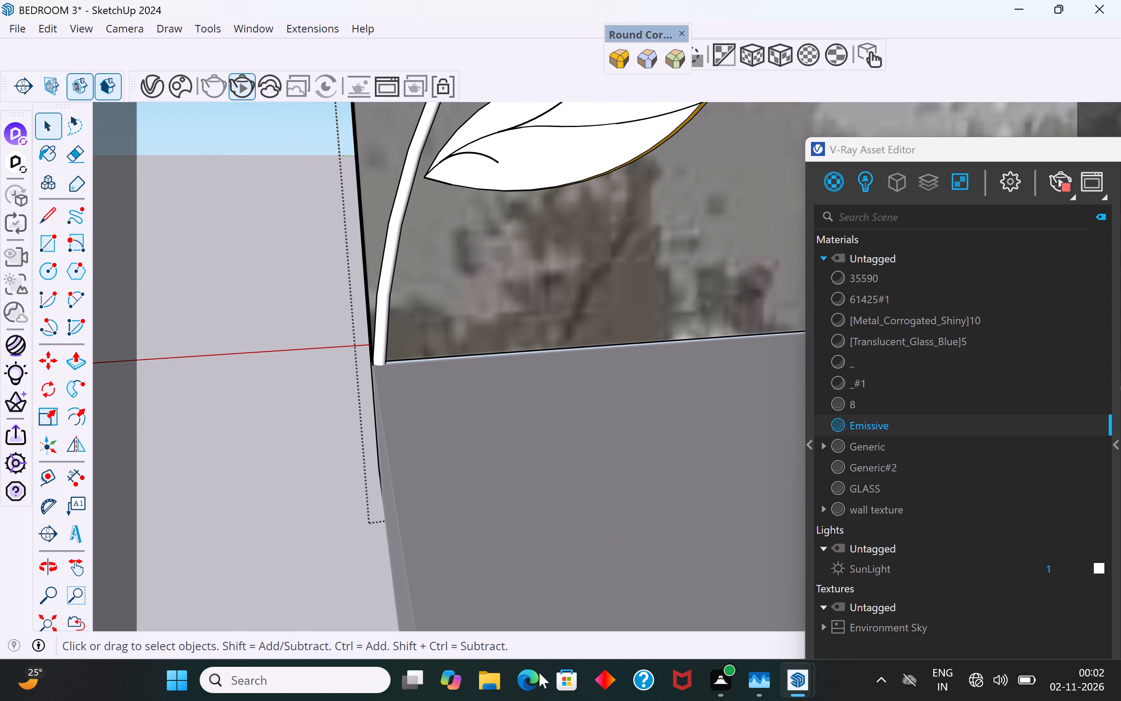
scroll(592, 612, down, 16)
scroll(623, 267, up, 7)
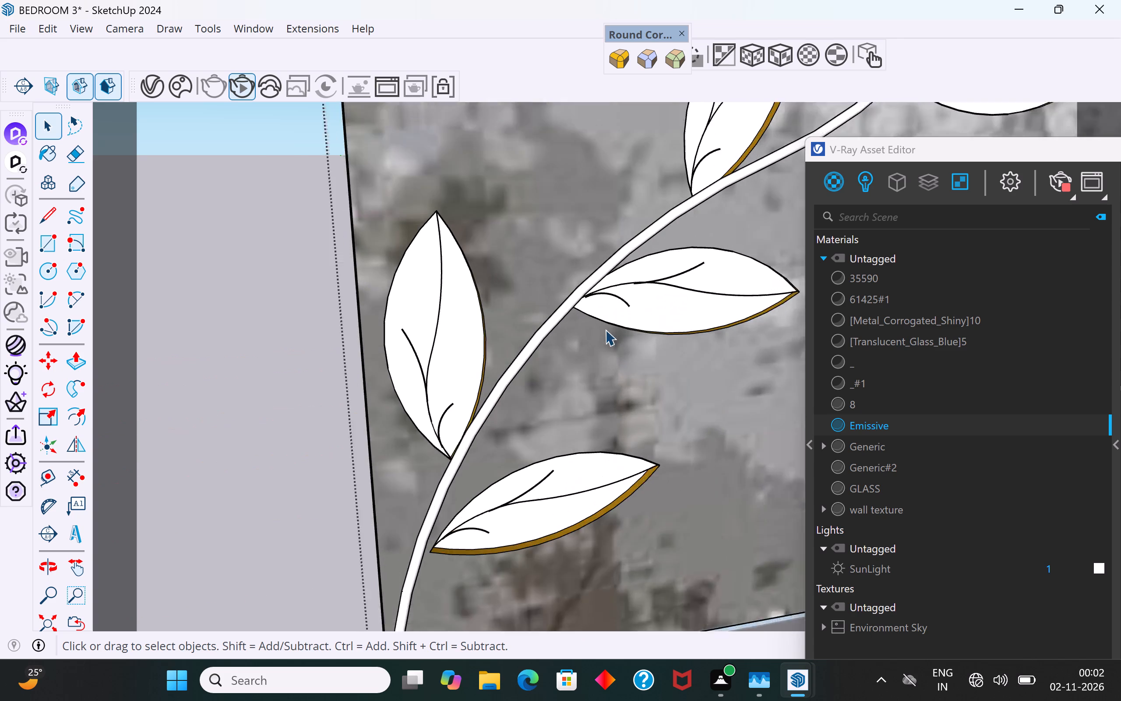
scroll(605, 329, up, 3)
middle_drag(583, 426, 491, 139)
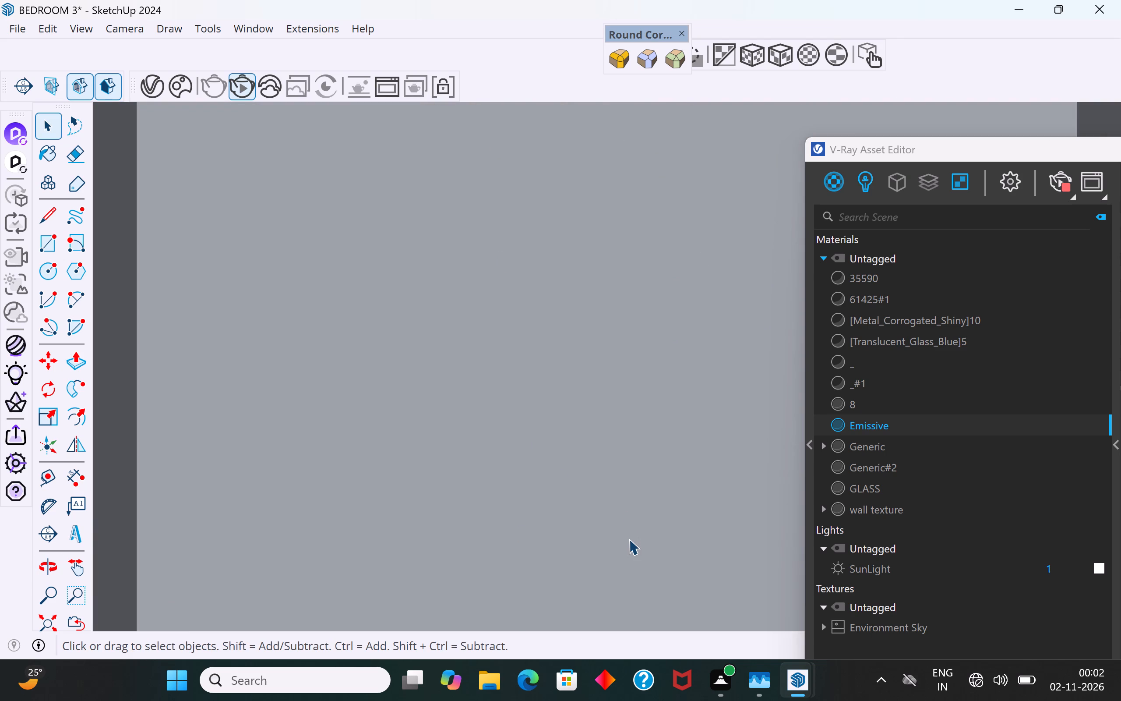
scroll(624, 538, down, 20)
scroll(675, 483, down, 18)
scroll(571, 515, down, 11)
click(290, 558)
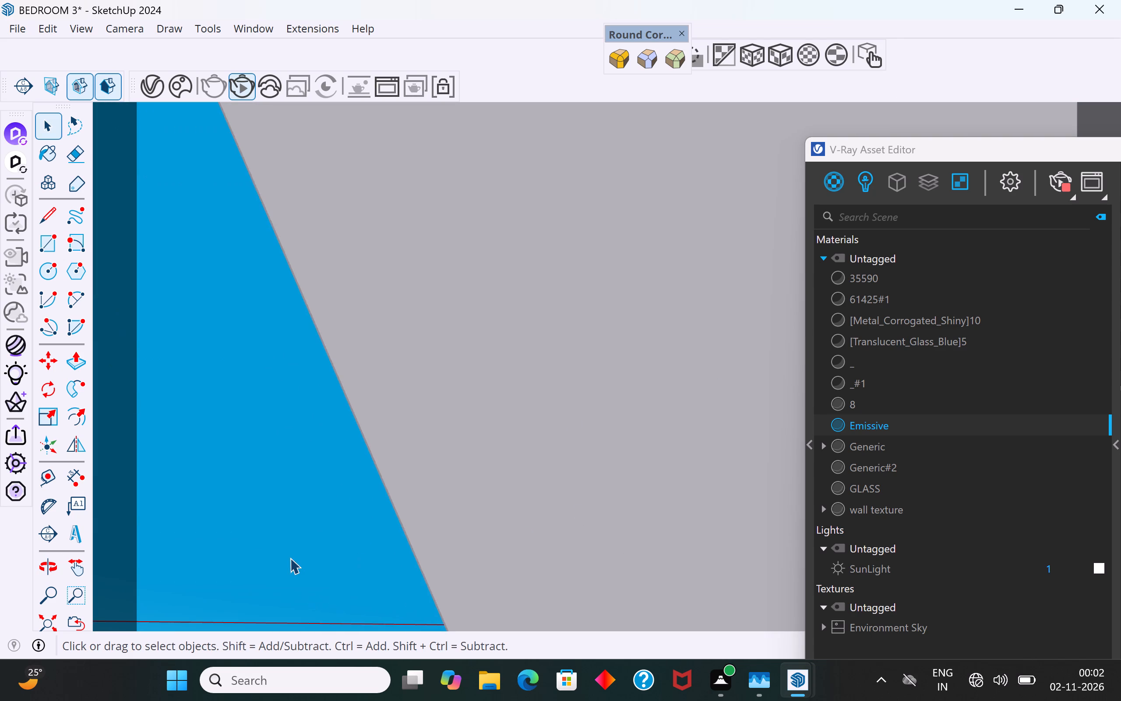
Examine the whole bedroom from the open side, including the vine wall, ceiling and pendant lamps.
scroll(427, 563, down, 20)
scroll(427, 563, down, 5)
scroll(485, 520, down, 2)
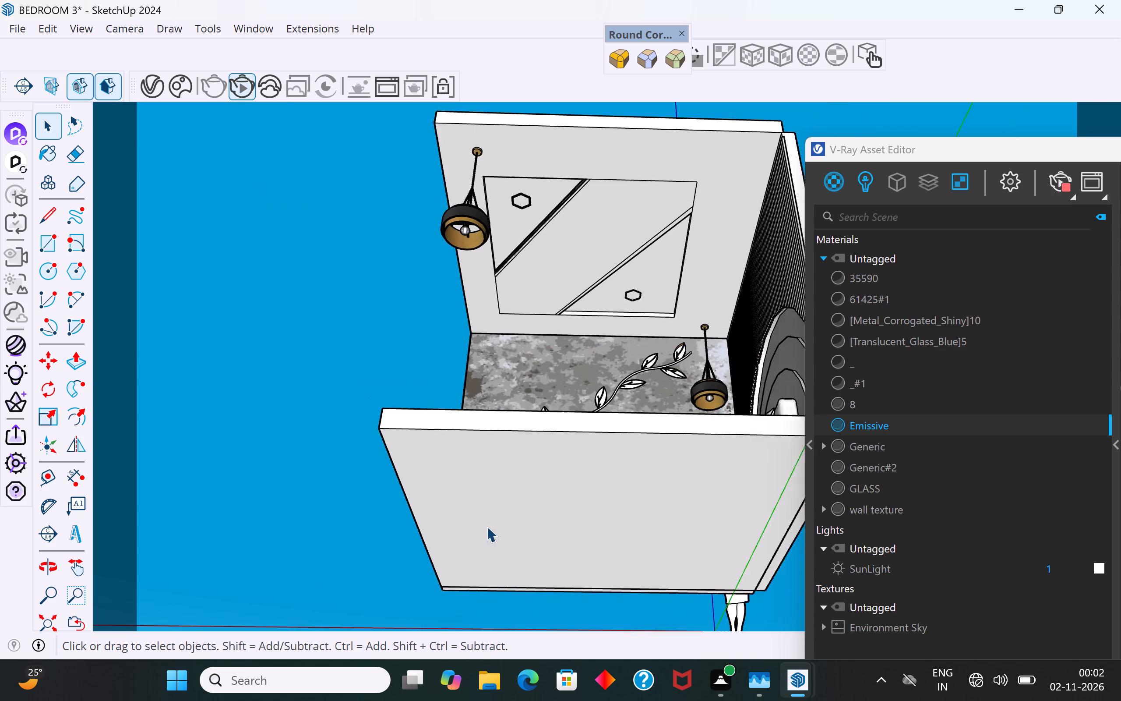
scroll(486, 526, down, 3)
middle_drag(530, 398, 578, 597)
scroll(568, 477, up, 3)
middle_drag(558, 484, 700, 513)
scroll(511, 571, down, 1)
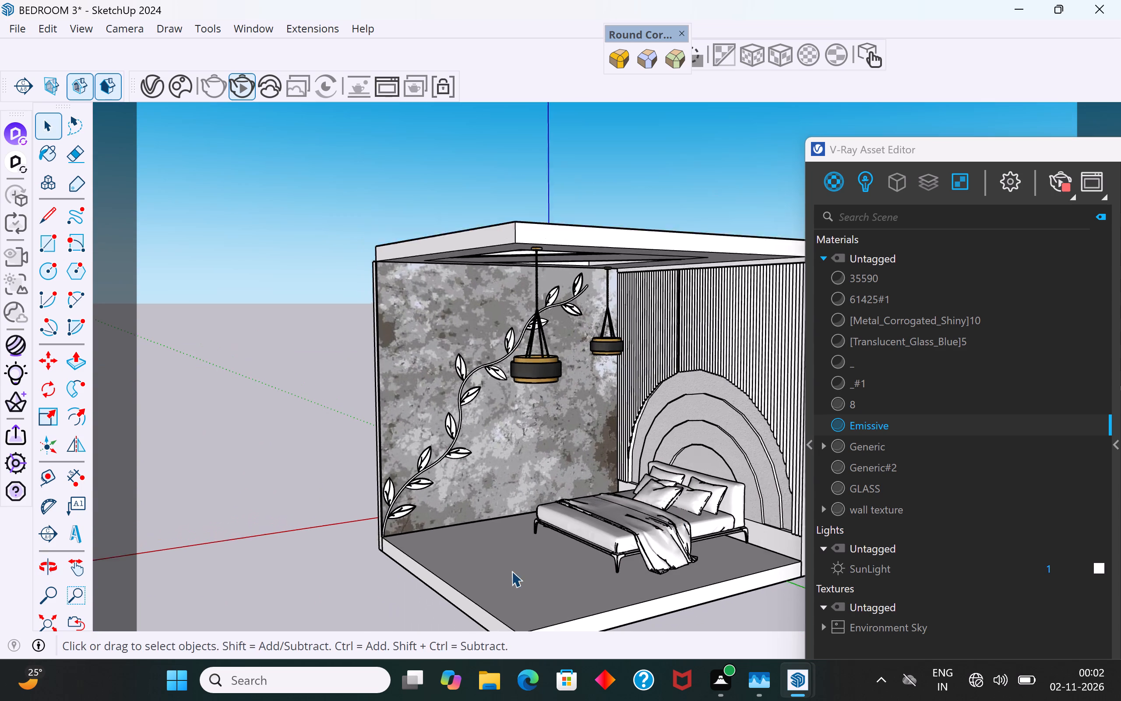
scroll(511, 571, down, 2)
scroll(539, 371, up, 3)
scroll(478, 415, down, 3)
middle_drag(649, 347, 652, 197)
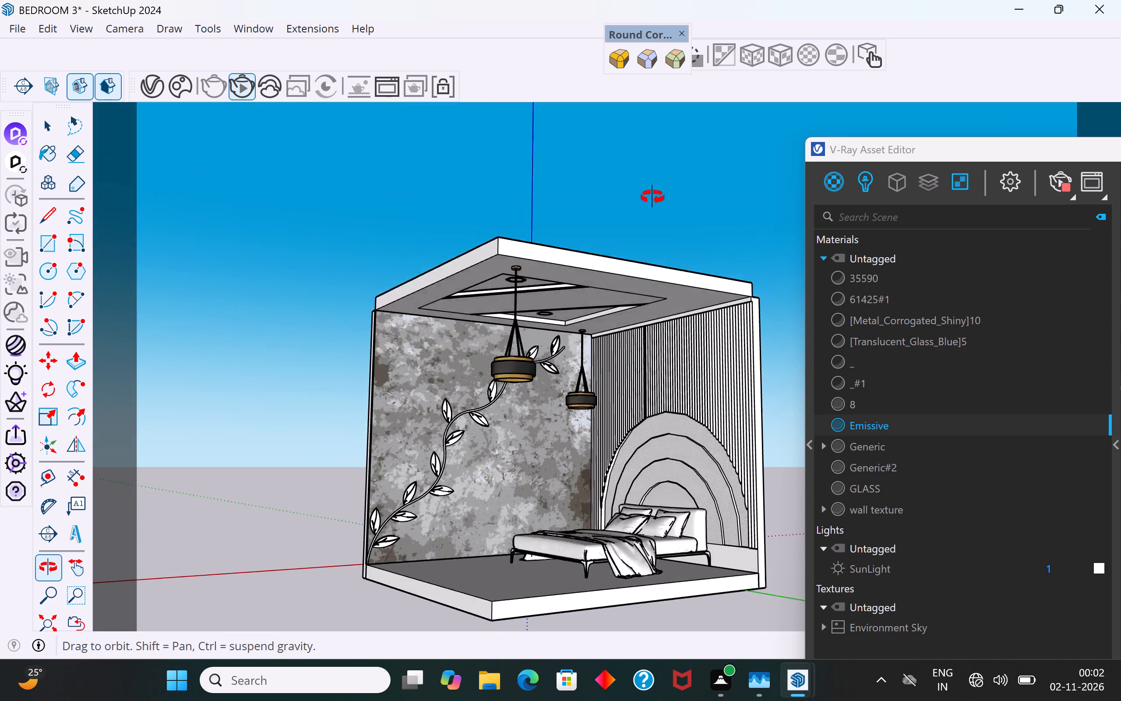
middle_drag(652, 197, 659, 169)
scroll(621, 324, up, 3)
middle_drag(616, 366, 575, 402)
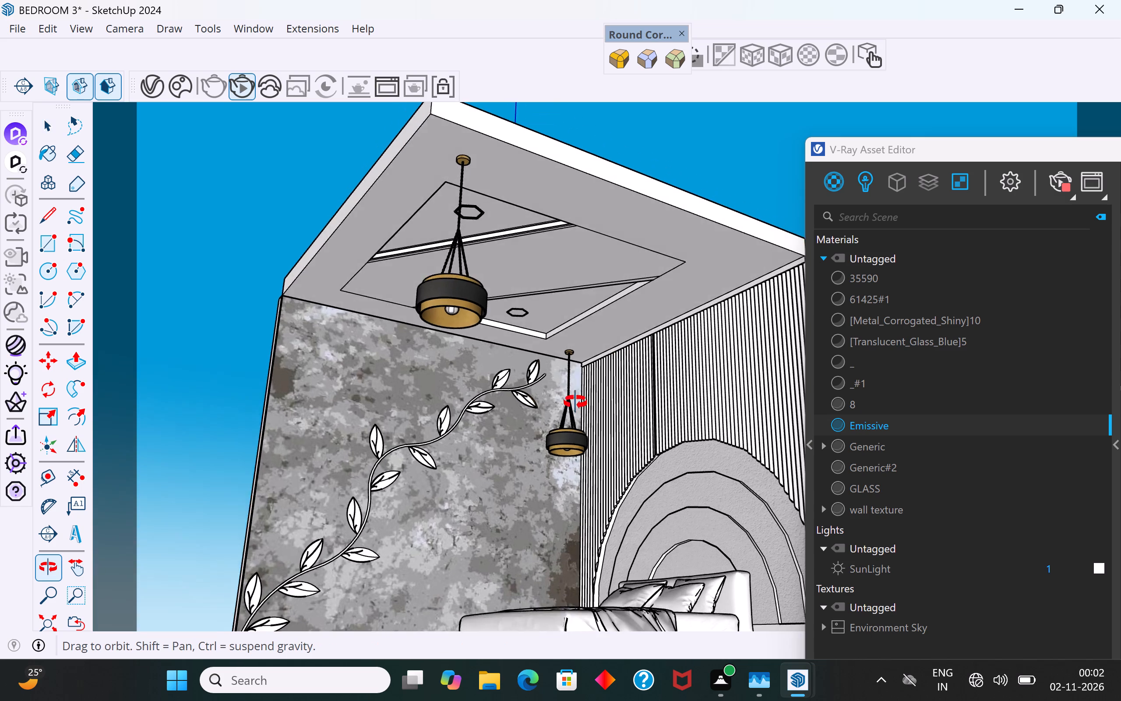
middle_drag(575, 402, 546, 415)
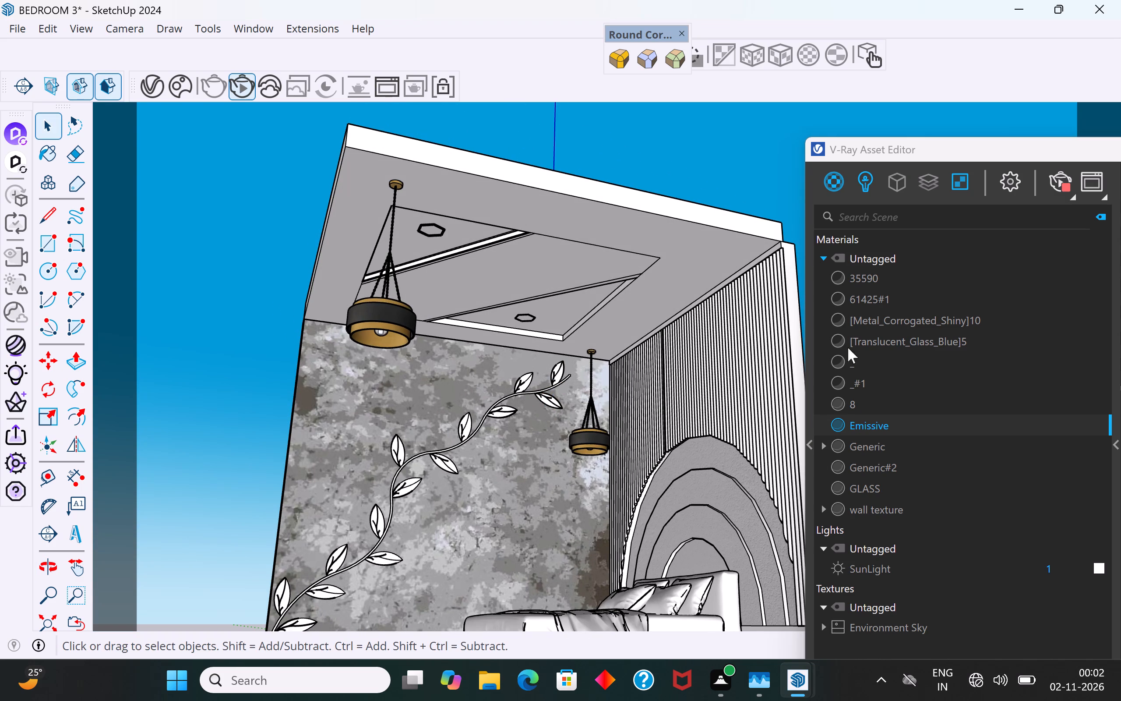
Stop the interactive V-Ray render.
click(1060, 184)
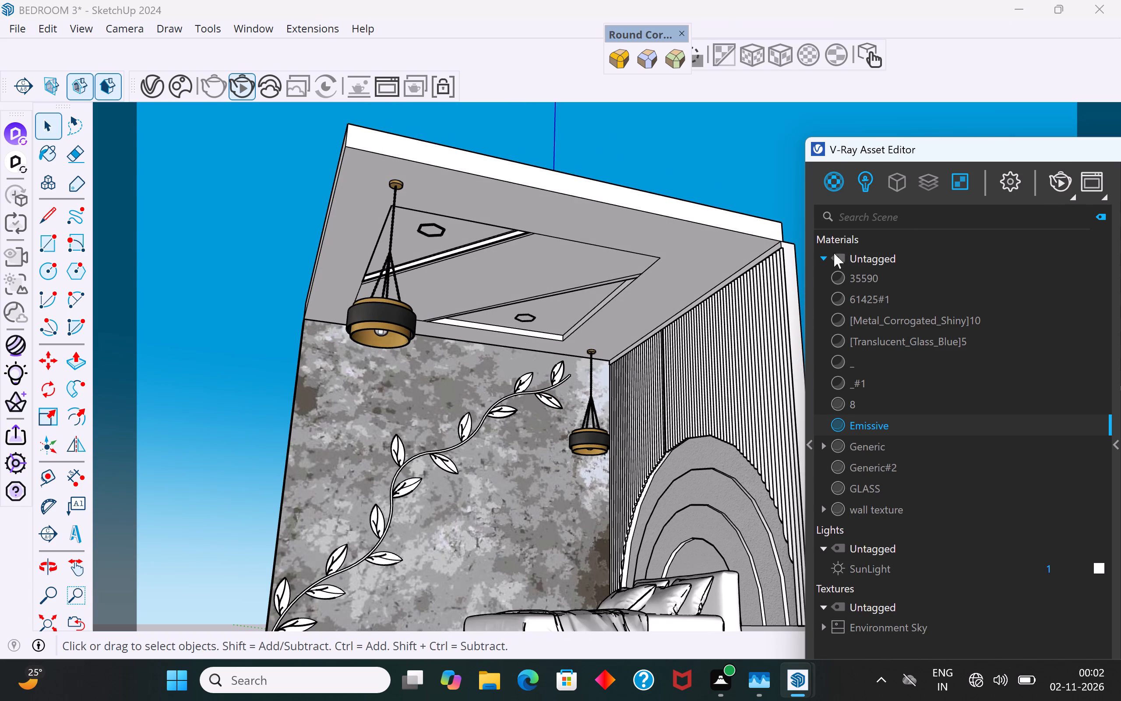
Examine the leaves along the upper and middle vine to check the Emissive material on their edges and veins.
scroll(451, 478, down, 4)
scroll(451, 478, up, 12)
scroll(666, 321, up, 8)
middle_drag(640, 359, 580, 381)
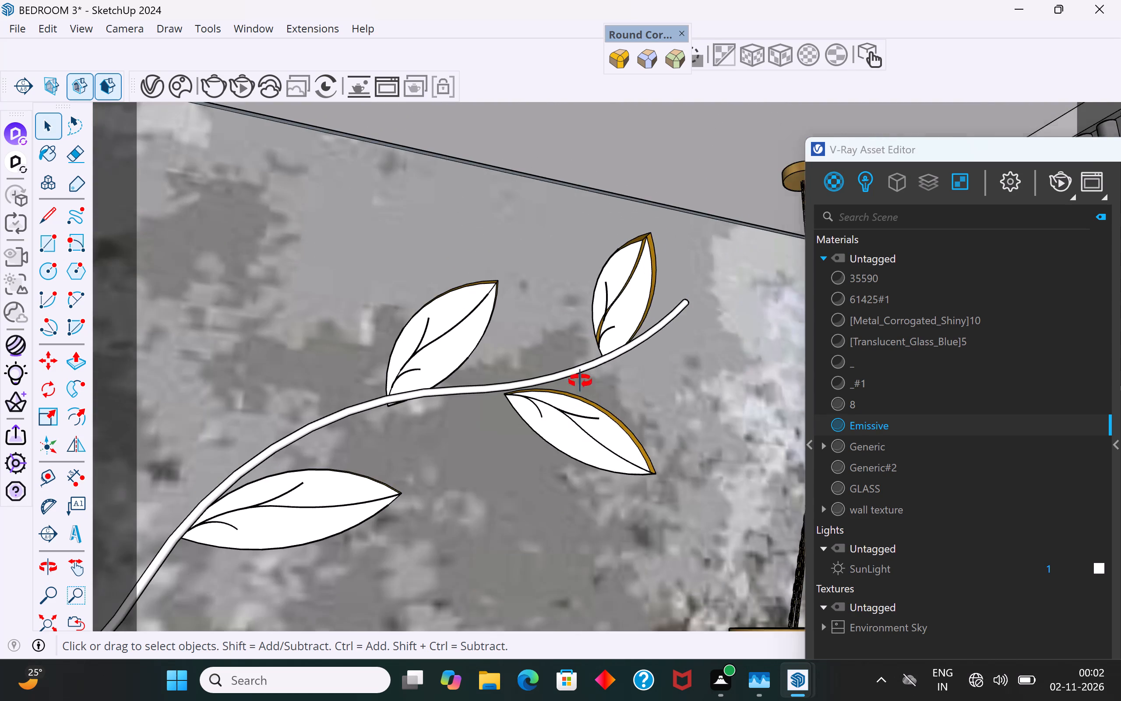
middle_drag(580, 381, 414, 501)
scroll(375, 518, up, 5)
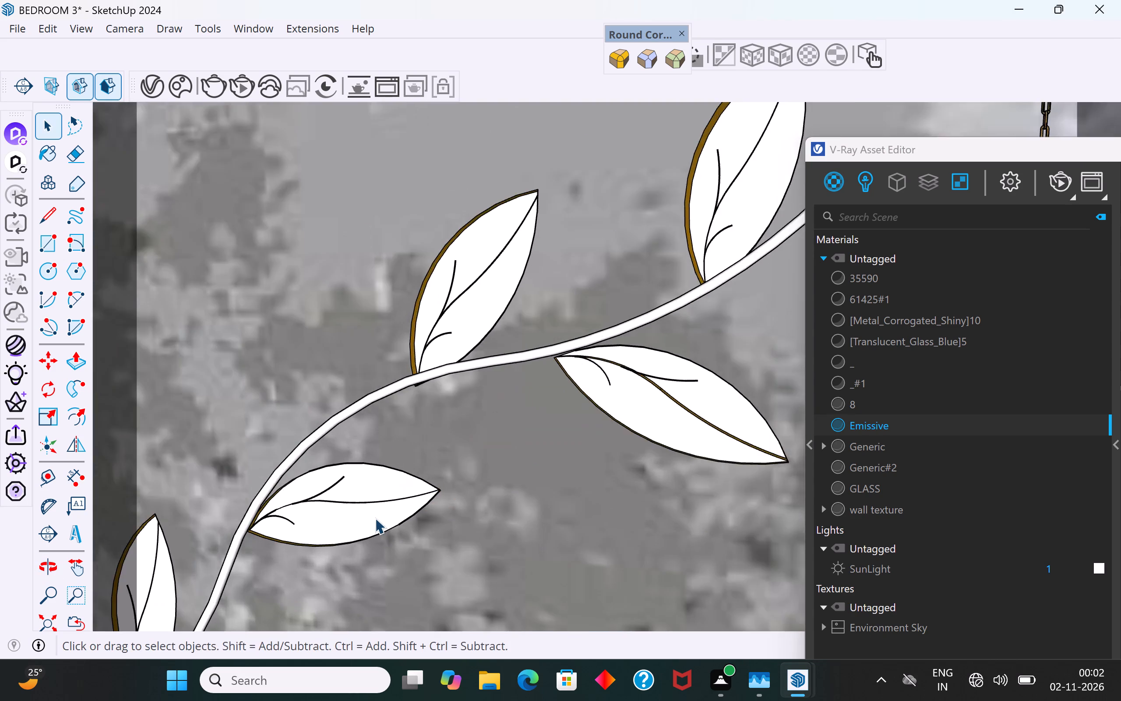
scroll(375, 518, up, 5)
middle_drag(389, 528, 422, 557)
scroll(616, 417, down, 11)
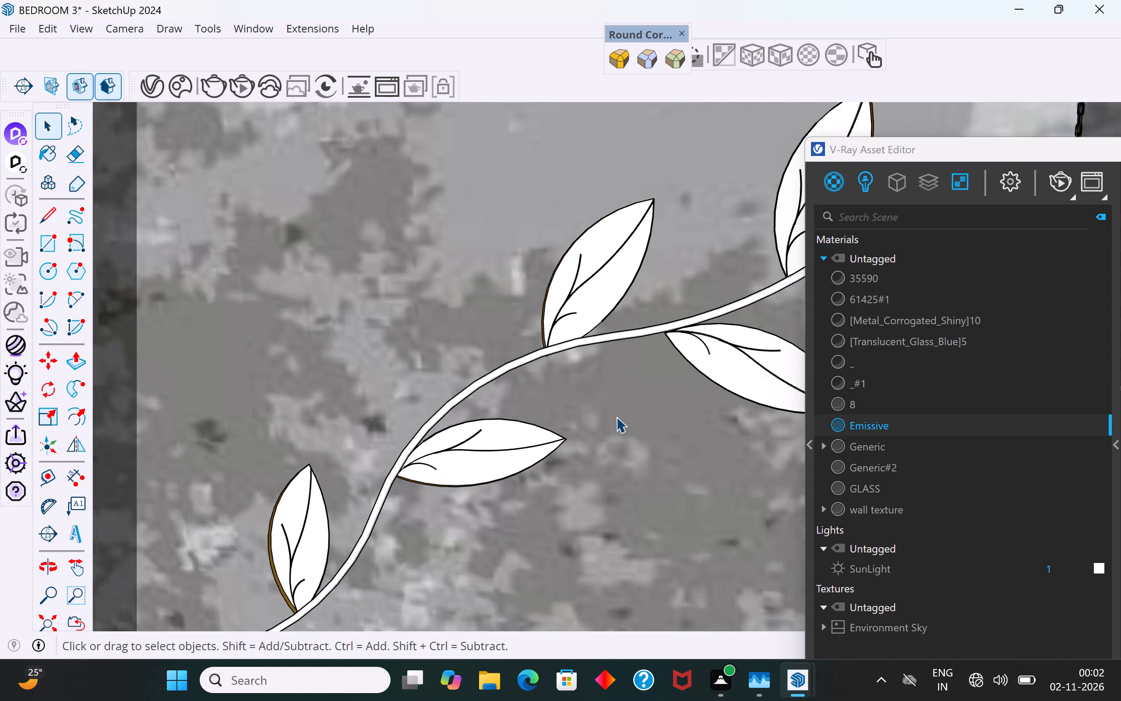
scroll(616, 417, down, 1)
scroll(362, 558, up, 9)
middle_drag(388, 538, 424, 559)
scroll(424, 559, up, 1)
scroll(655, 364, down, 11)
middle_drag(539, 536, 671, 333)
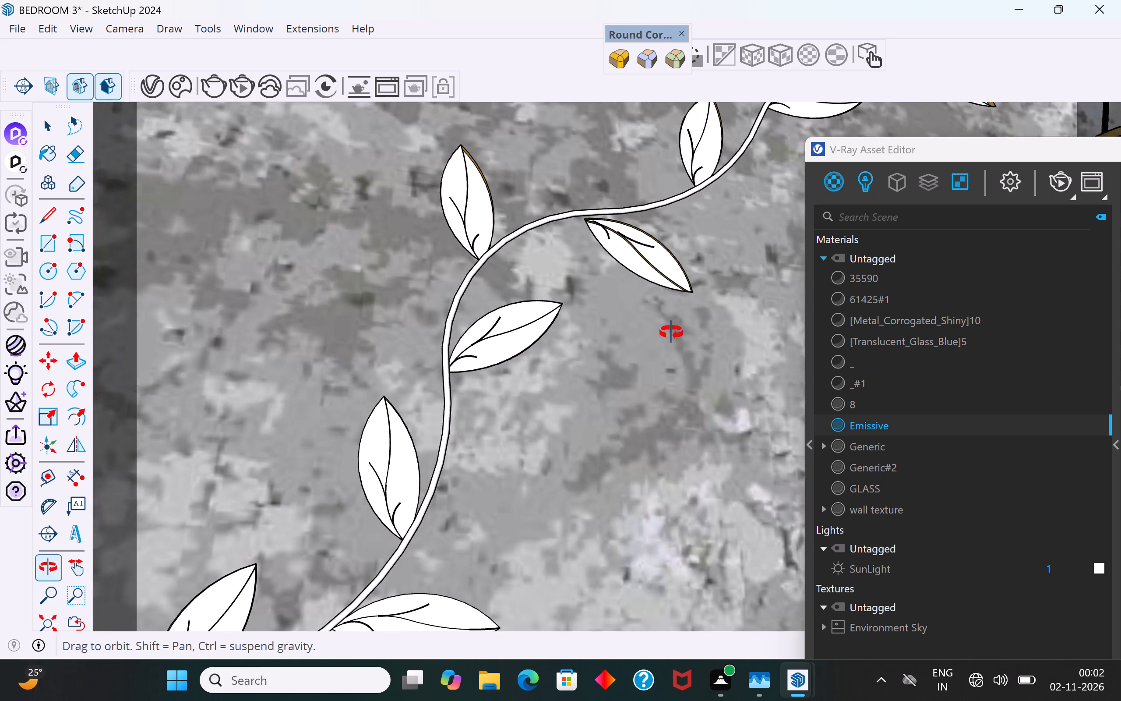
middle_drag(671, 333, 631, 569)
scroll(630, 567, up, 1)
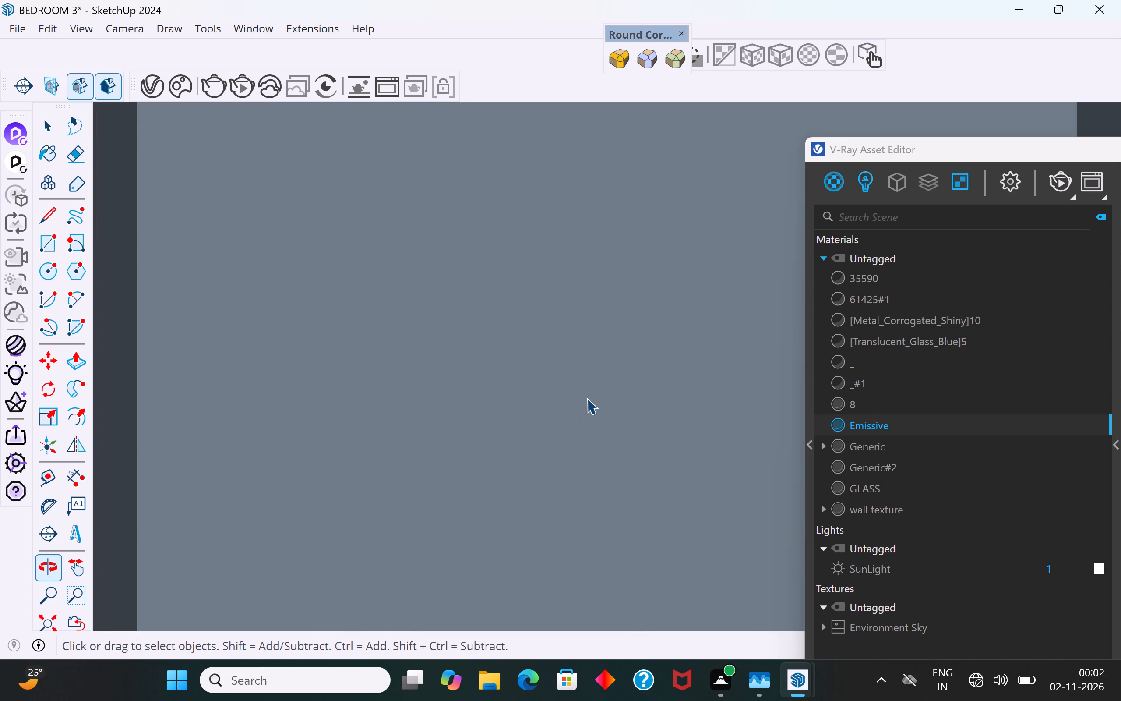
scroll(589, 396, down, 6)
Examine the middle and lower leaves of the vine from several angles for Emissive material on their edges and veins.
click(44, 621)
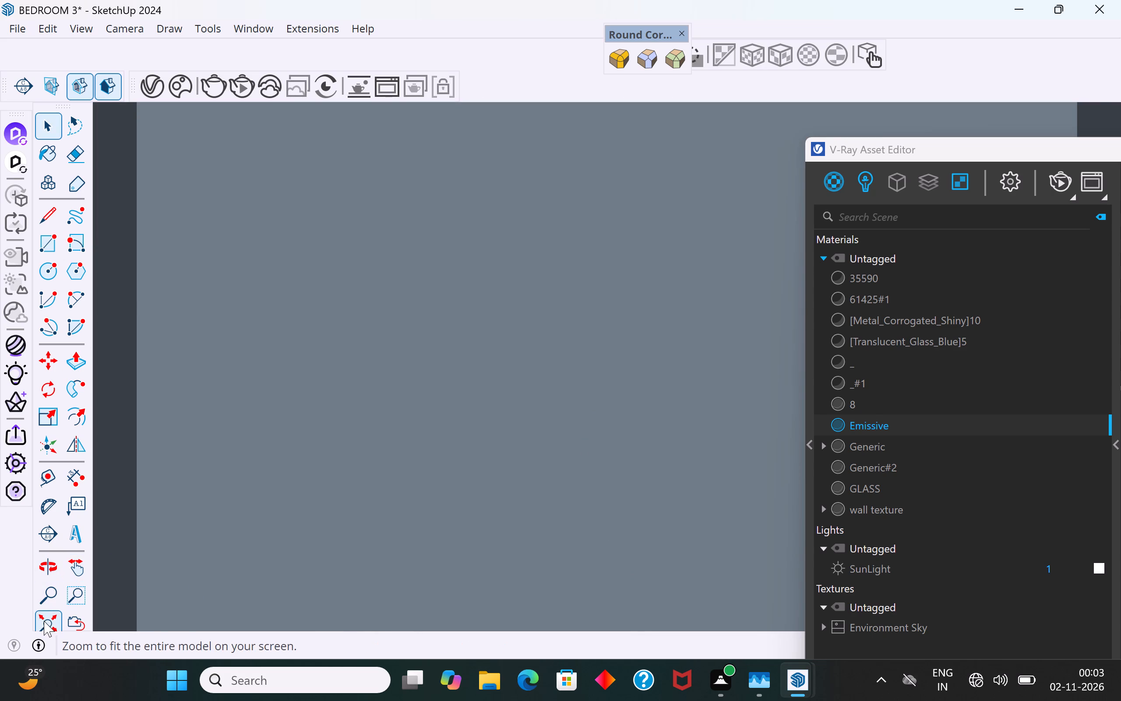
scroll(523, 478, down, 1)
scroll(209, 359, up, 8)
scroll(643, 441, down, 5)
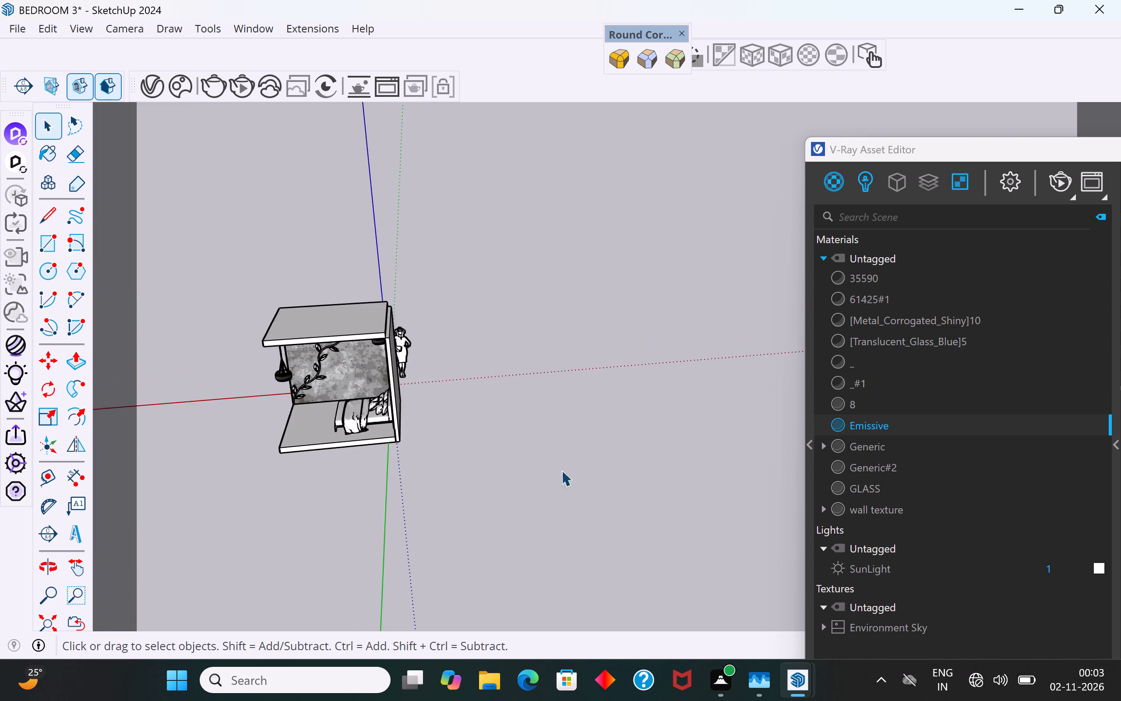
scroll(354, 406, up, 20)
scroll(354, 406, up, 6)
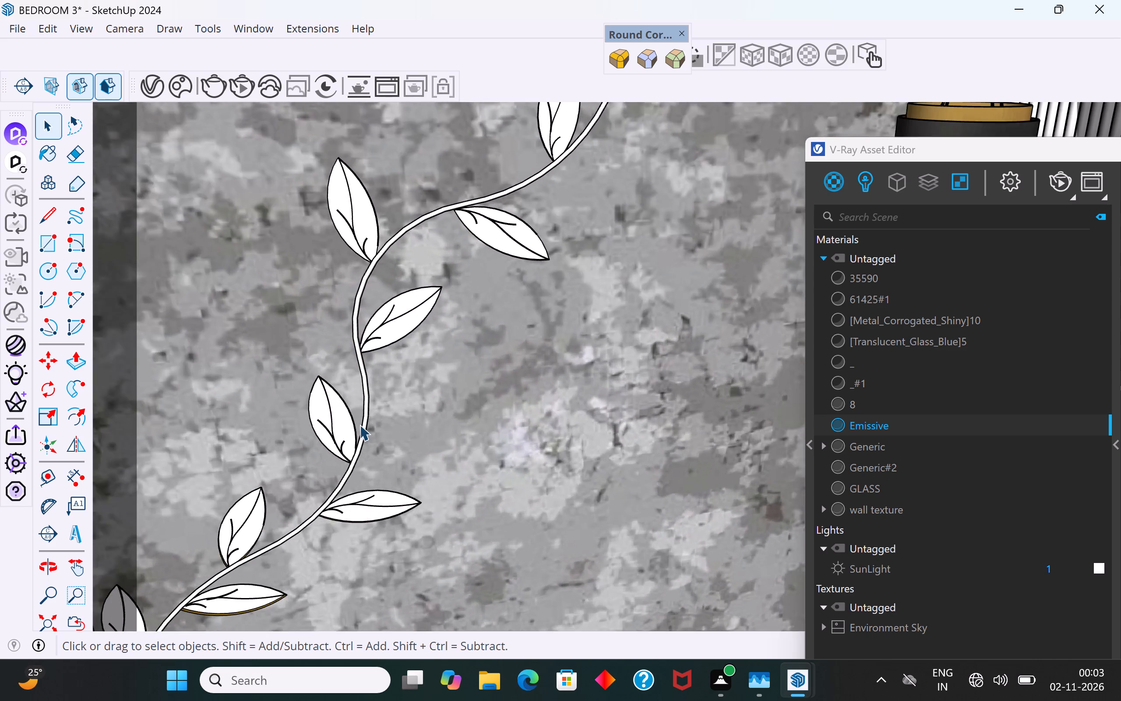
scroll(360, 425, up, 8)
middle_drag(402, 437, 180, 458)
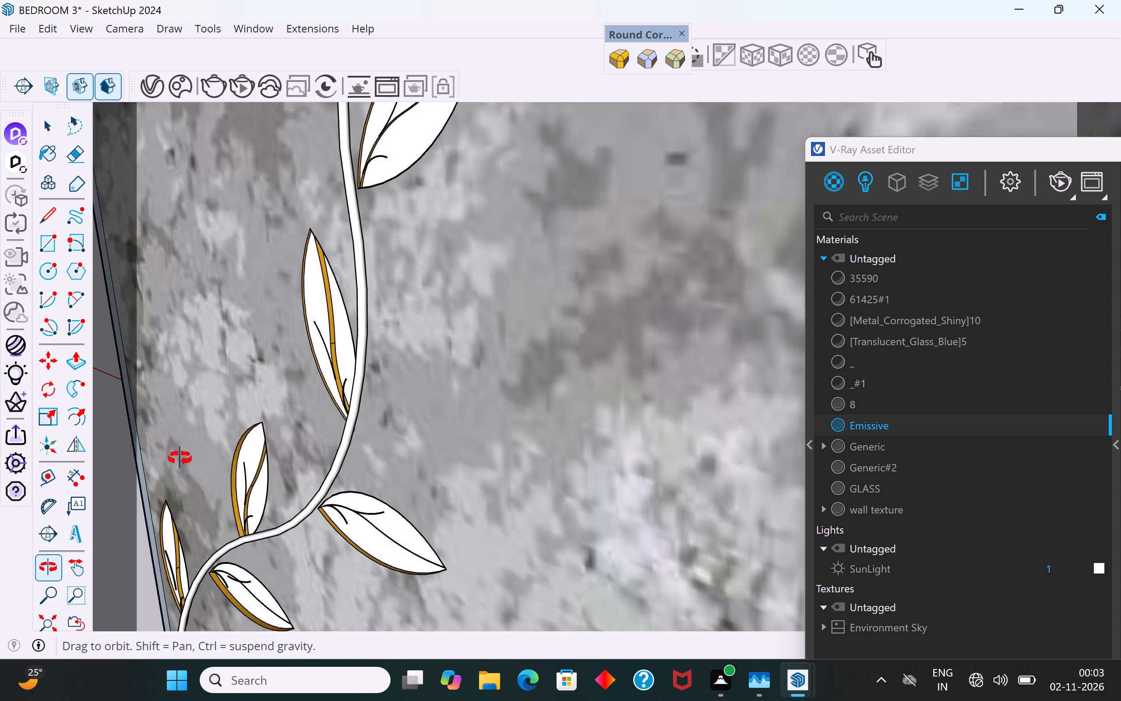
middle_drag(180, 458, 478, 470)
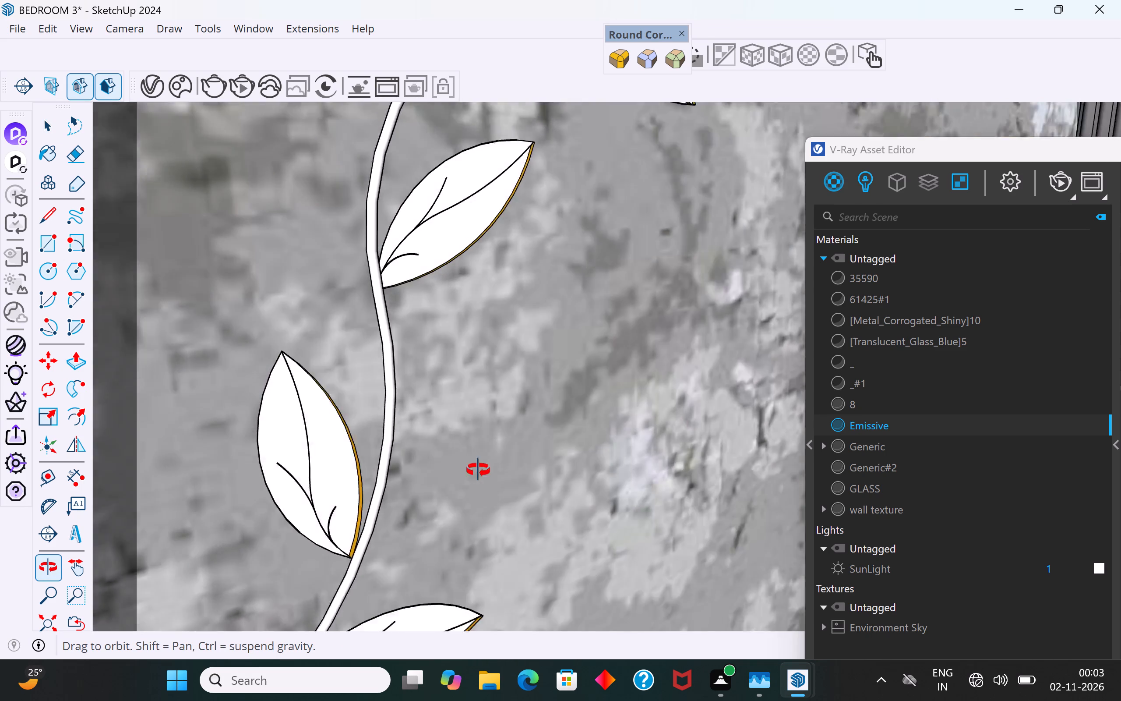
middle_drag(478, 470, 316, 539)
scroll(552, 470, down, 10)
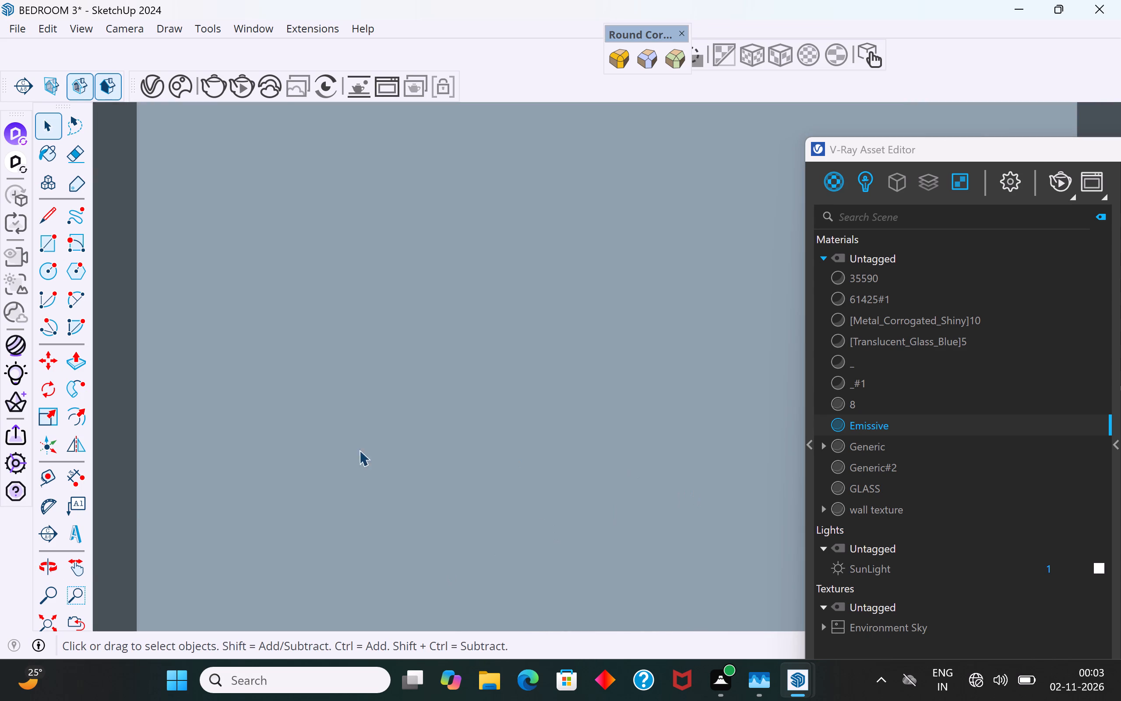
Examine the bedroom from the open side, looking over the vine wall, bed wall, pendant lamps and recessed ceiling.
click(46, 621)
click(663, 500)
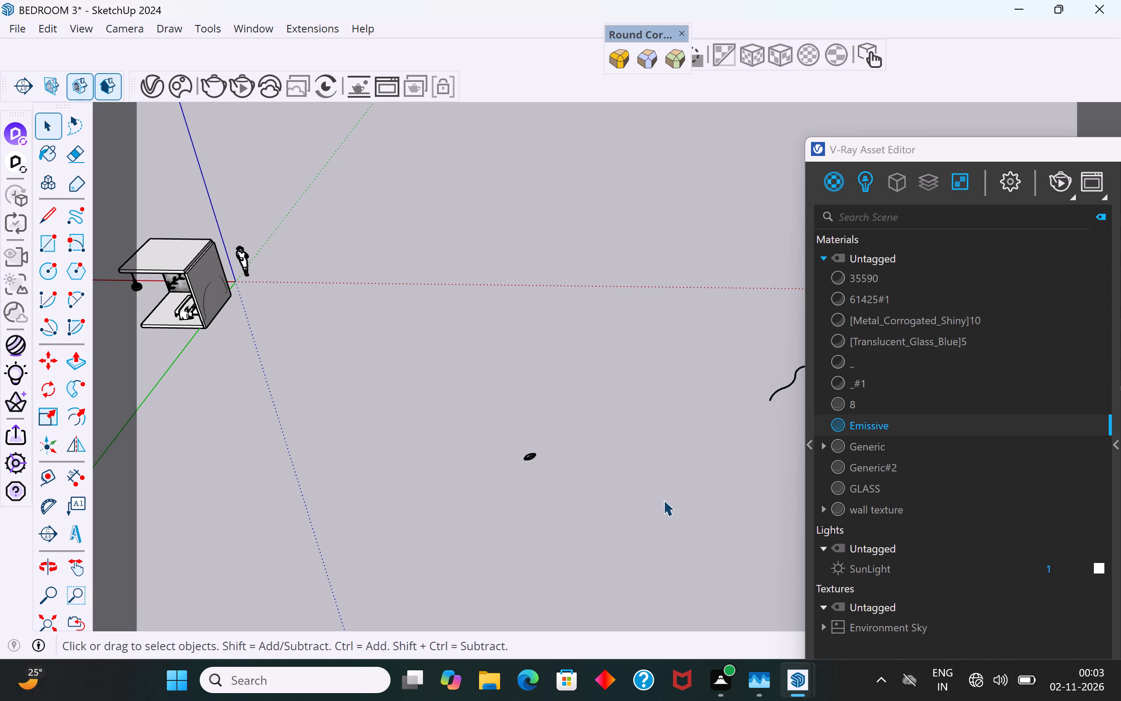
scroll(765, 508, down, 5)
scroll(344, 426, up, 16)
middle_drag(297, 423, 400, 189)
scroll(345, 312, up, 7)
middle_drag(289, 495, 434, 489)
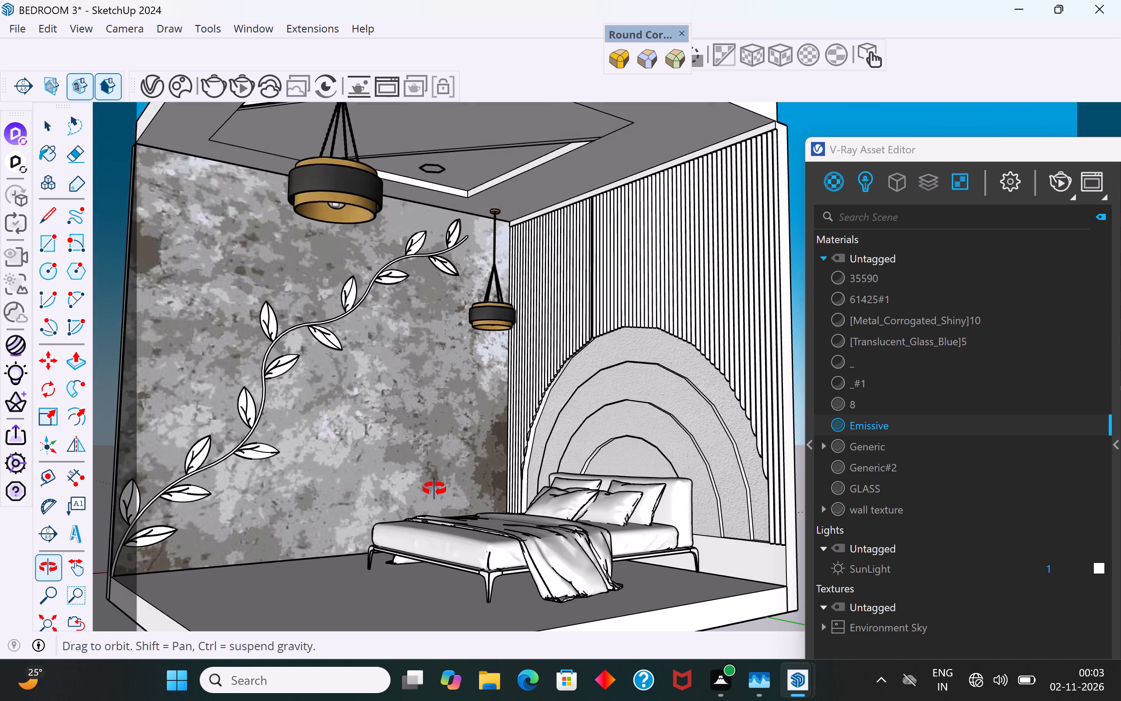
middle_drag(434, 489, 450, 512)
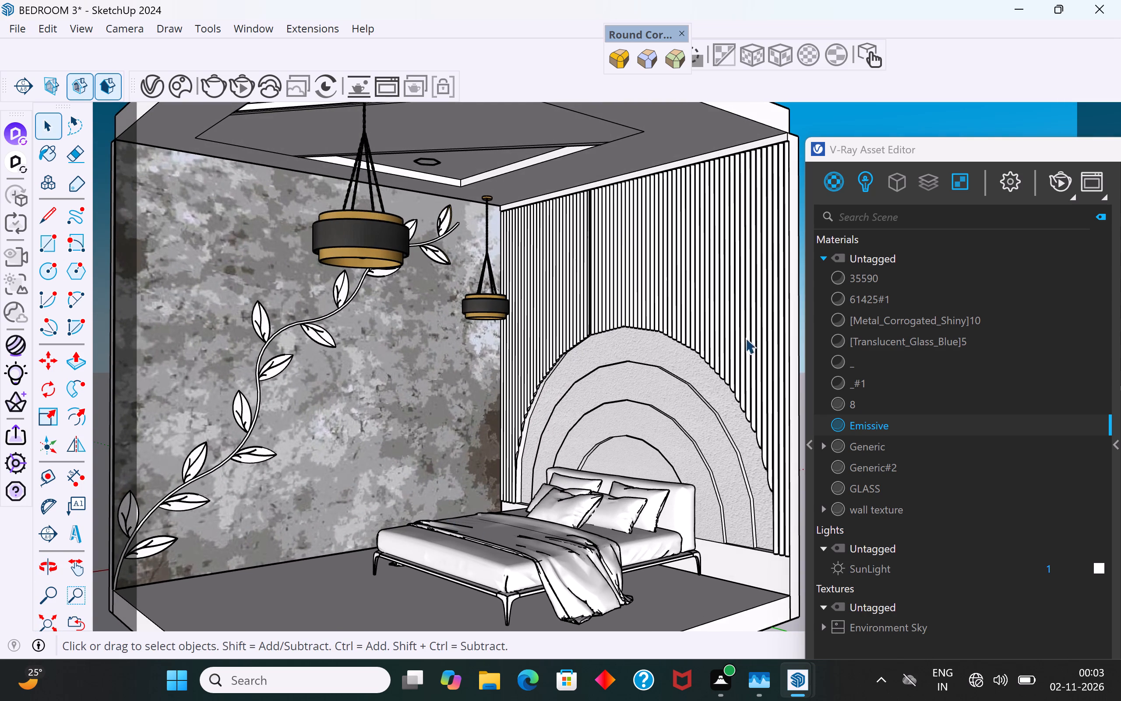
scroll(693, 517, down, 4)
middle_drag(534, 467, 765, 408)
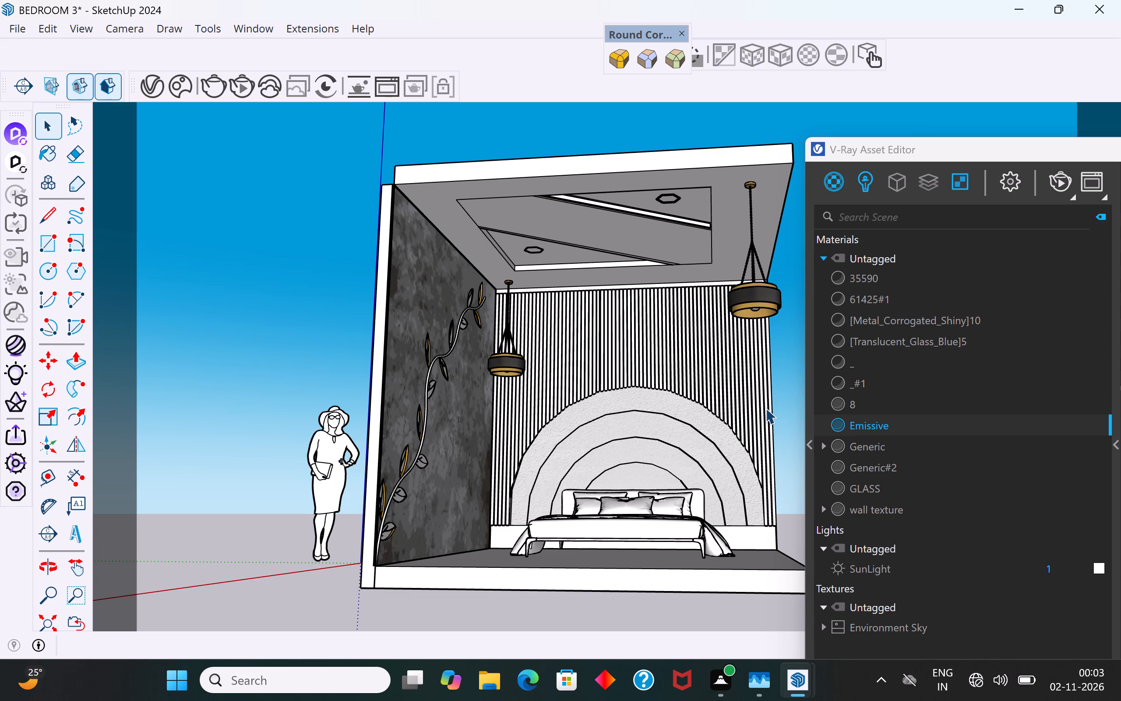
scroll(446, 364, up, 7)
scroll(459, 400, up, 1)
middle_drag(459, 400, 411, 392)
scroll(409, 393, up, 1)
scroll(347, 479, down, 6)
middle_drag(377, 421, 310, 393)
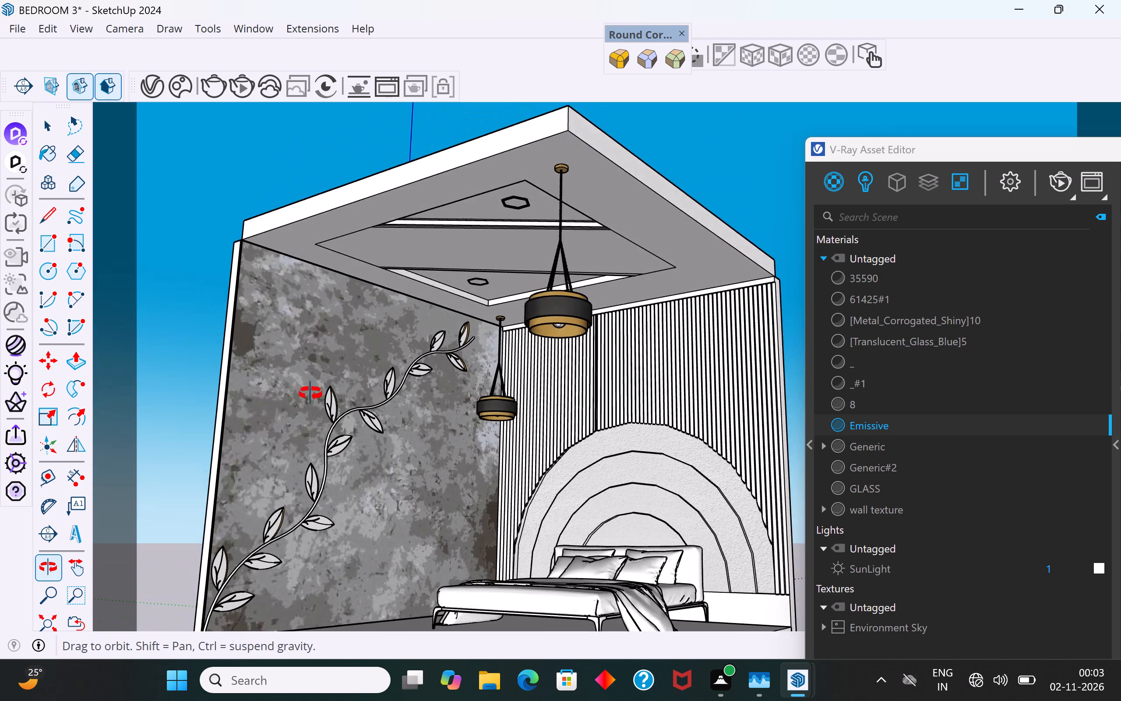
Hide the textured vine wall group to open up the side view of the ceiling.
middle_drag(310, 393, 598, 374)
click(545, 335)
right_click(545, 335)
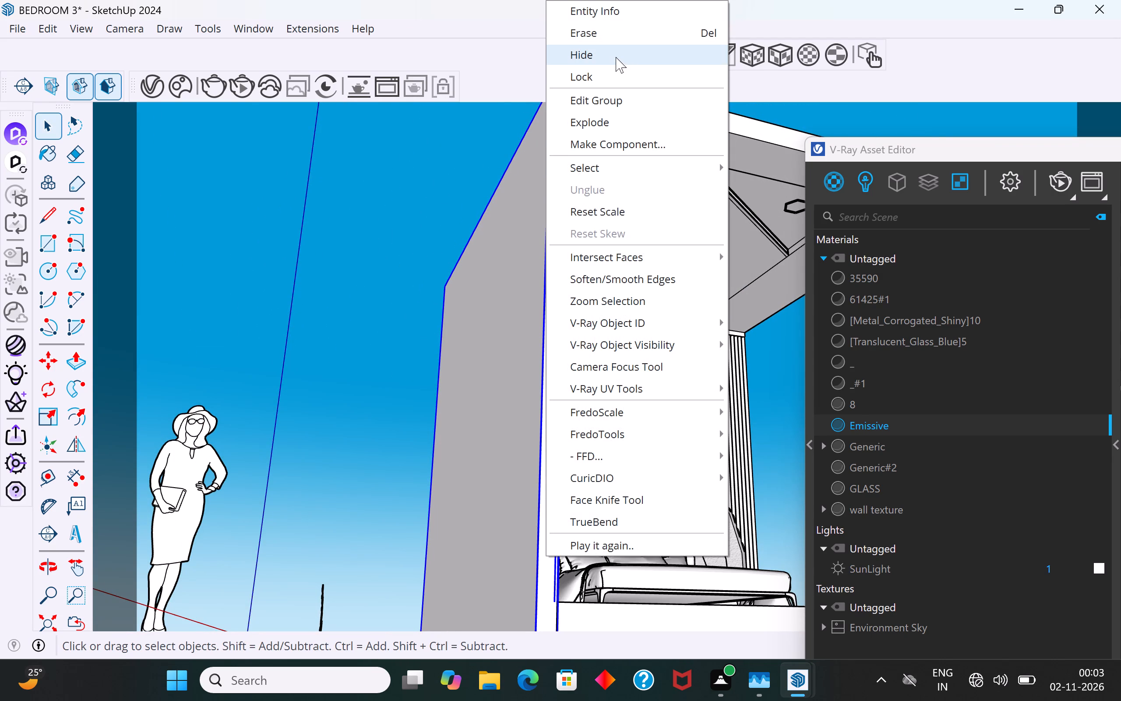
click(616, 57)
Offset the outline of the triangular ceiling recess's diagonal side face inward, using the previous offset distance.
middle_drag(546, 280, 709, 352)
scroll(442, 425, down, 5)
middle_drag(505, 383, 660, 361)
scroll(545, 407, up, 14)
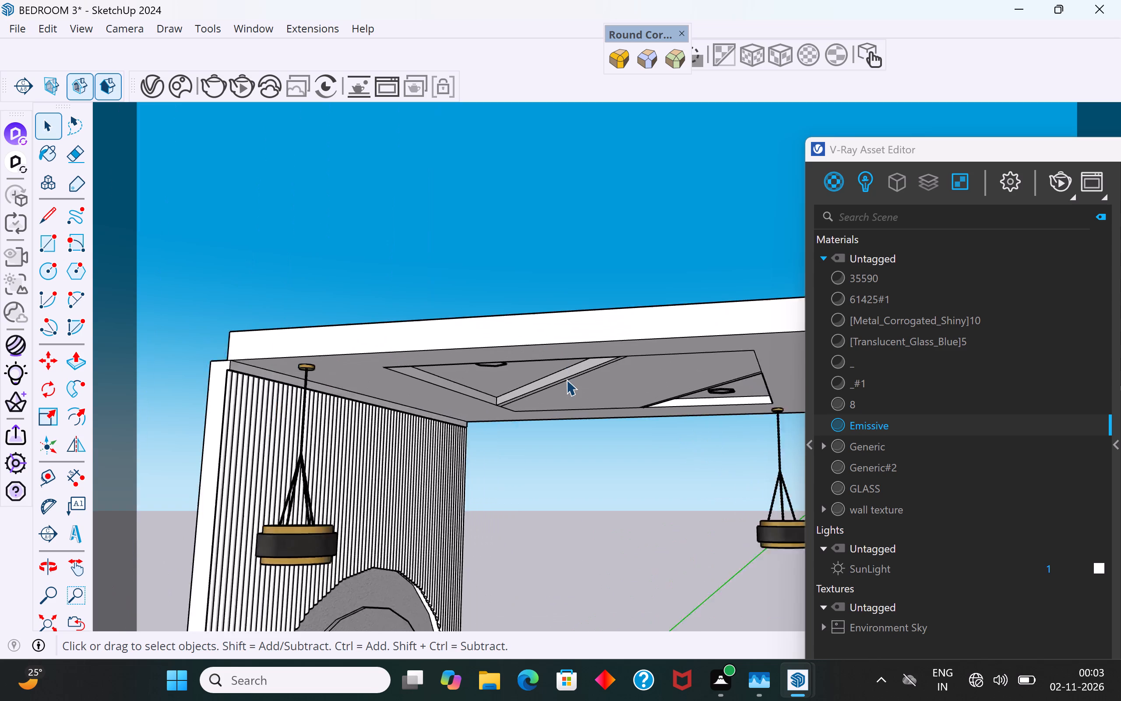
scroll(566, 379, up, 6)
middle_drag(562, 345, 581, 316)
scroll(537, 368, up, 12)
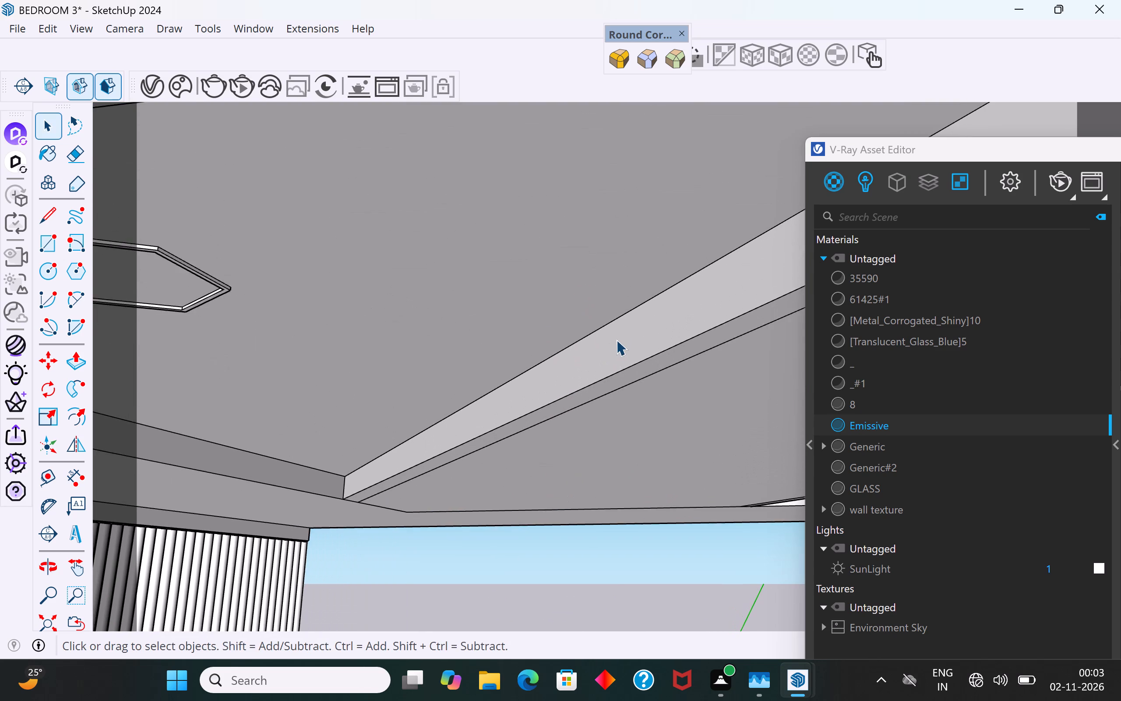
scroll(616, 340, up, 2)
click(640, 335)
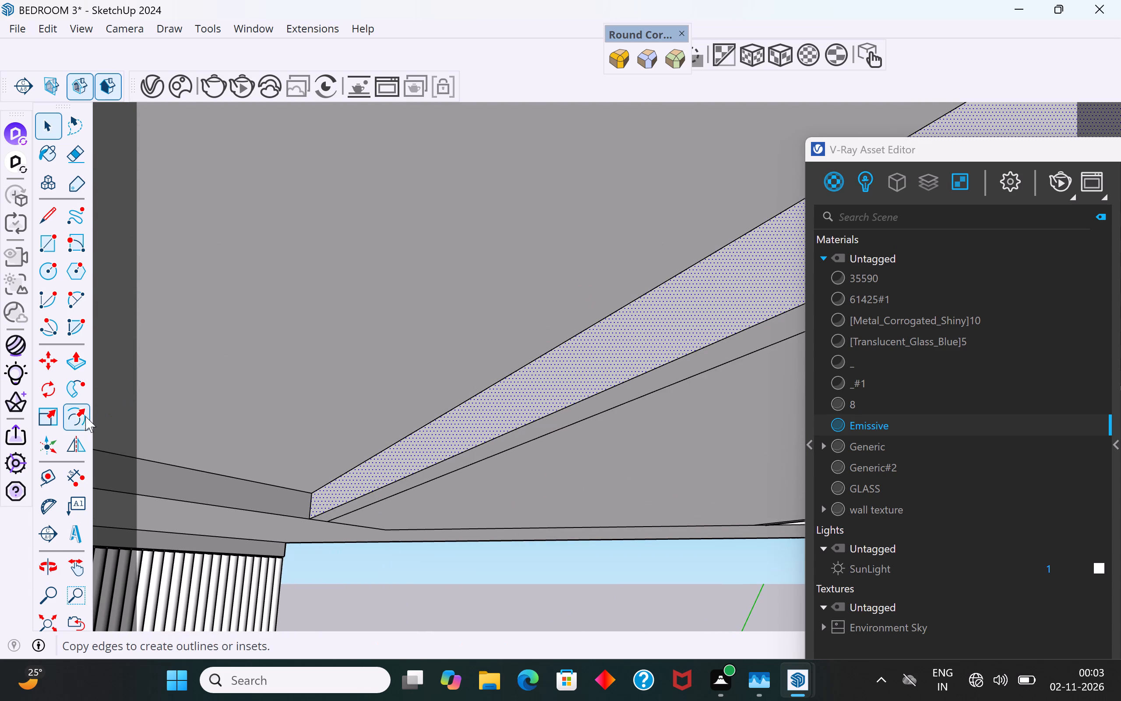
click(80, 414)
double_click(531, 389)
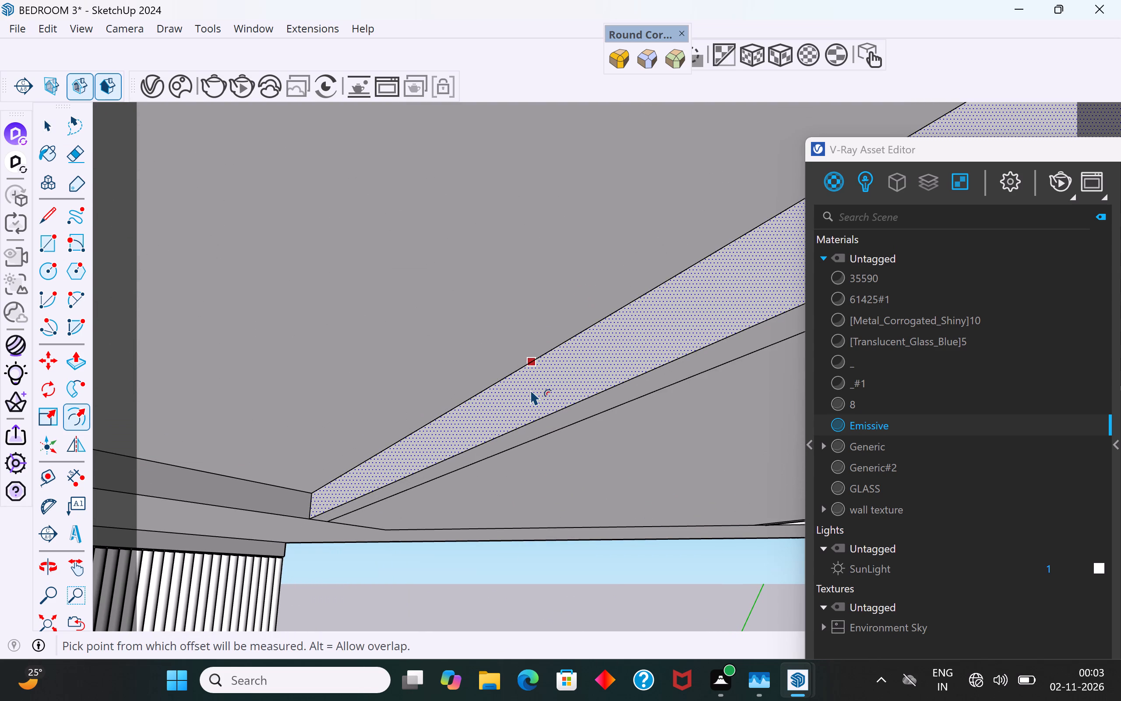
click(47, 127)
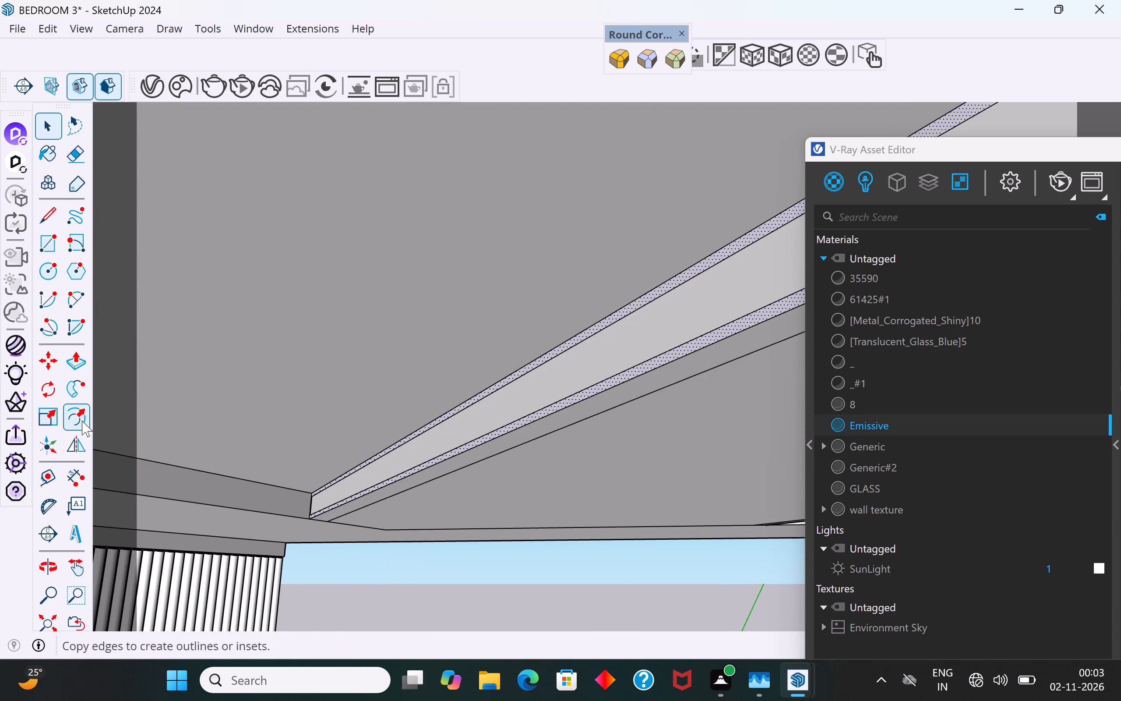
Push the inner face of the offset diagonal side face slightly inward with Push/Pull to form a channel.
click(81, 354)
click(52, 135)
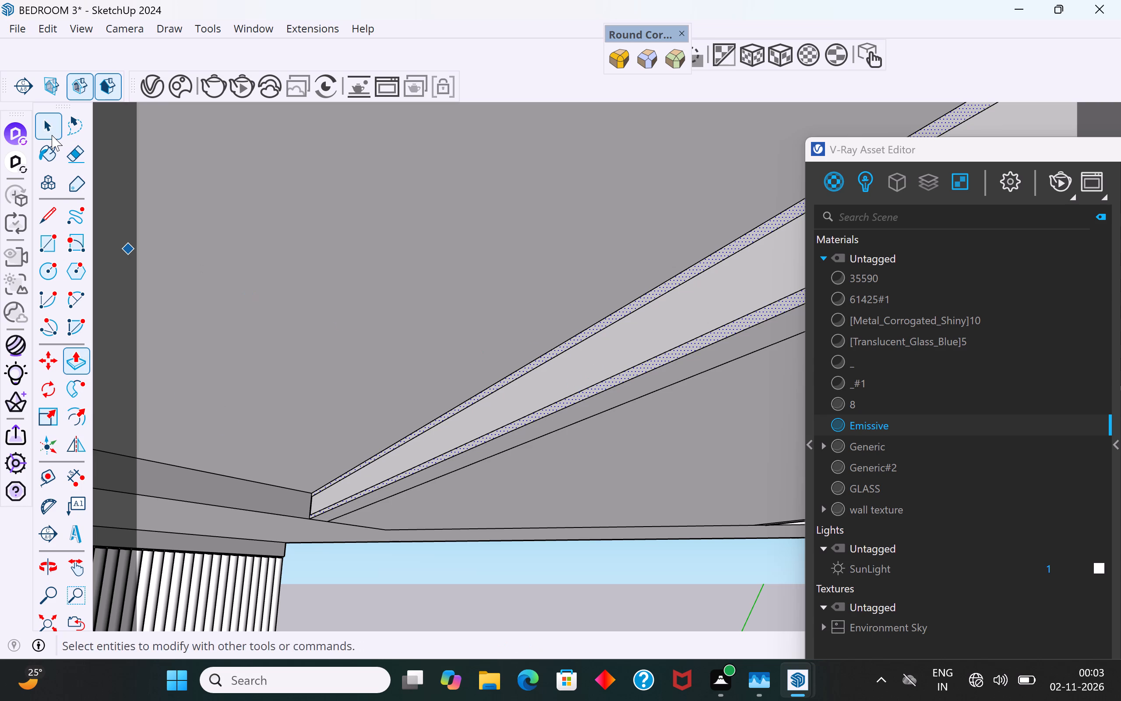
click(628, 364)
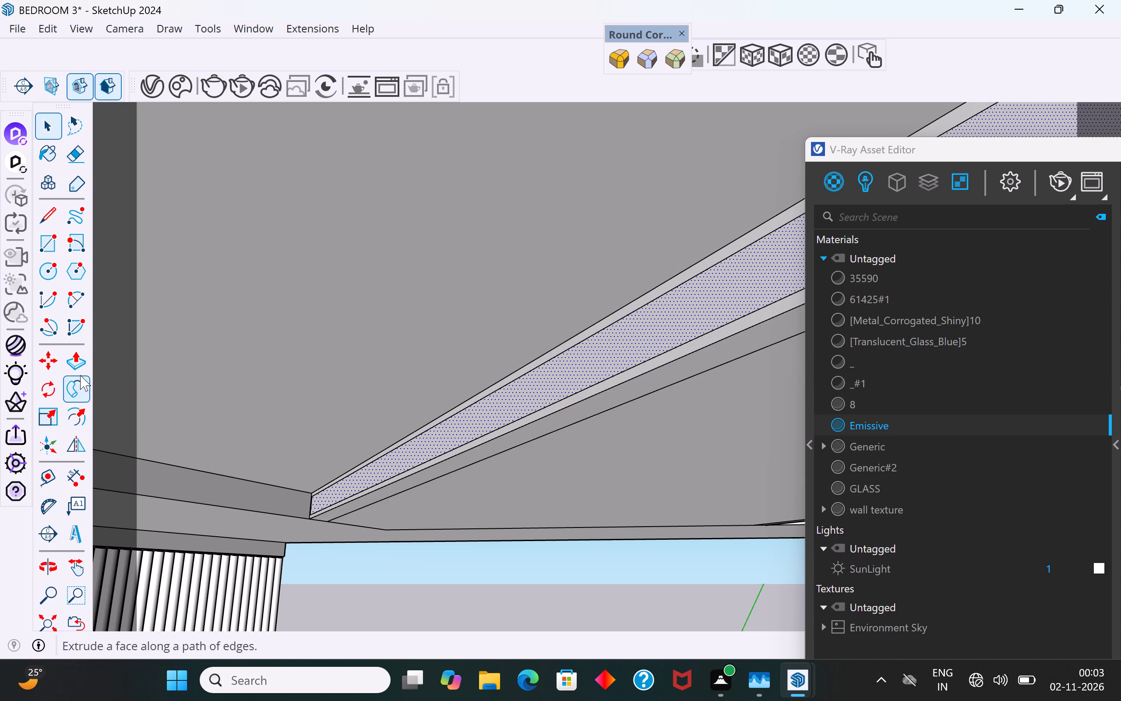
click(78, 362)
click(550, 370)
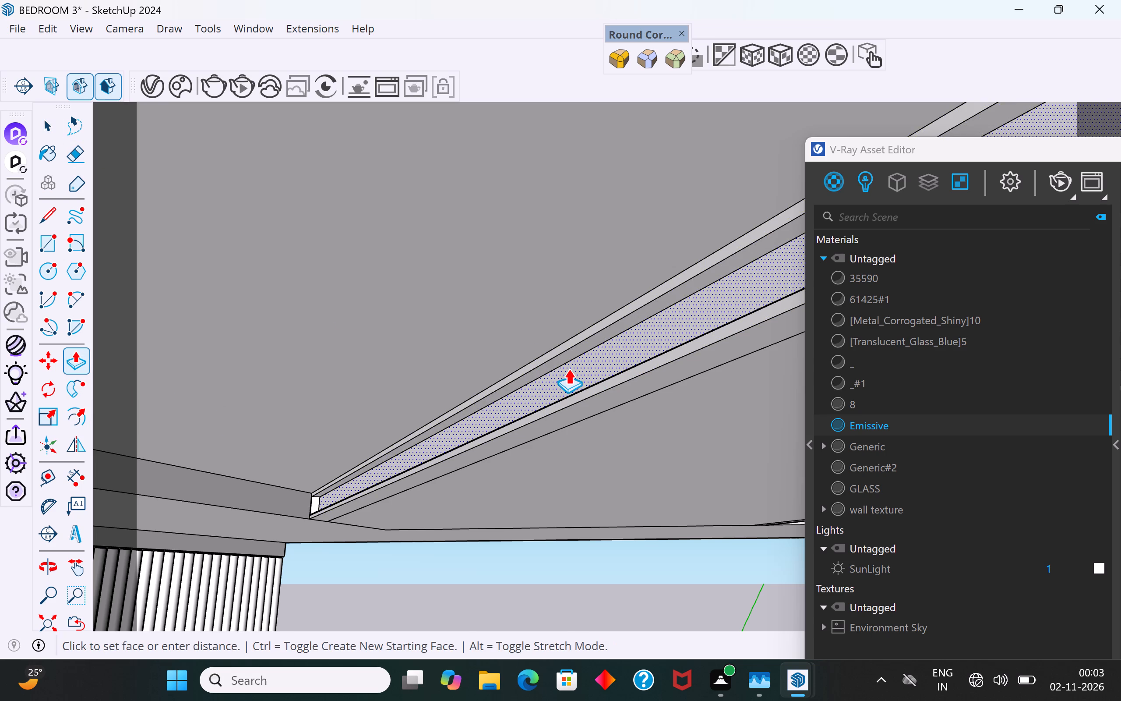
click(568, 368)
Push the diagonal channel's inner face again with Push/Pull, repeating the previous distance.
scroll(327, 529, down, 4)
middle_drag(377, 508, 99, 420)
scroll(393, 406, up, 4)
click(52, 119)
scroll(561, 344, up, 3)
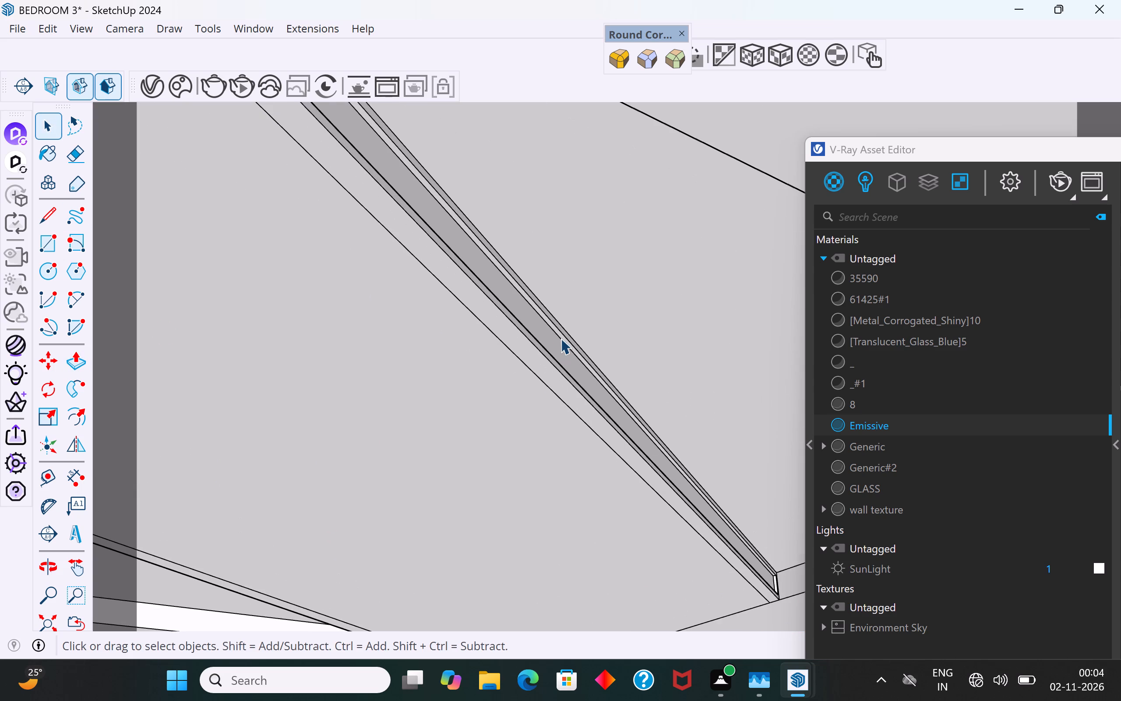
click(555, 341)
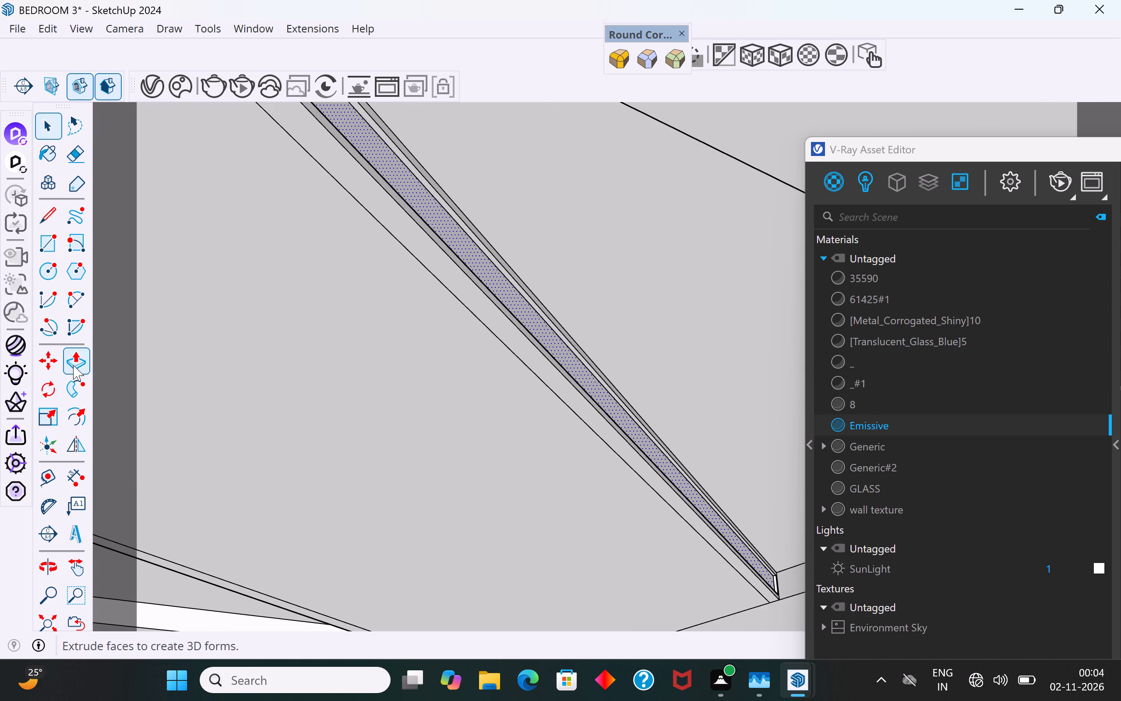
click(73, 365)
scroll(597, 391, up, 4)
double_click(599, 386)
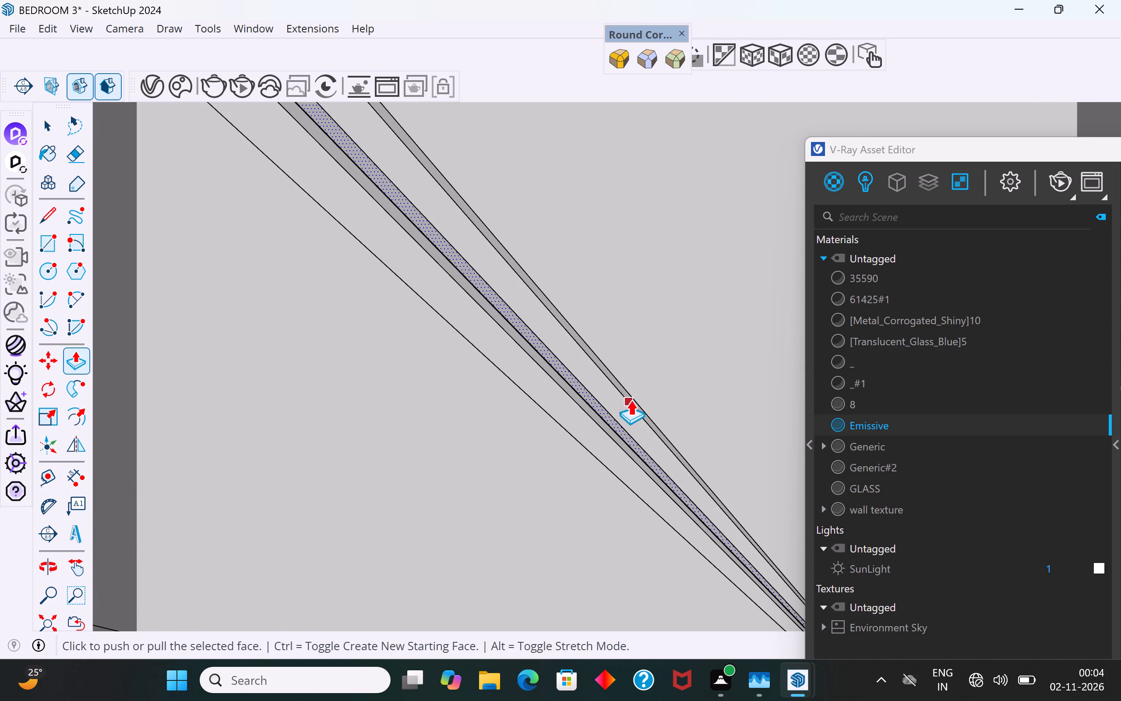
Offset the outline of the triangular ceiling recess's shaded grey outer side face inward, using the previous offset distance.
middle_drag(677, 426, 732, 444)
scroll(732, 445, down, 11)
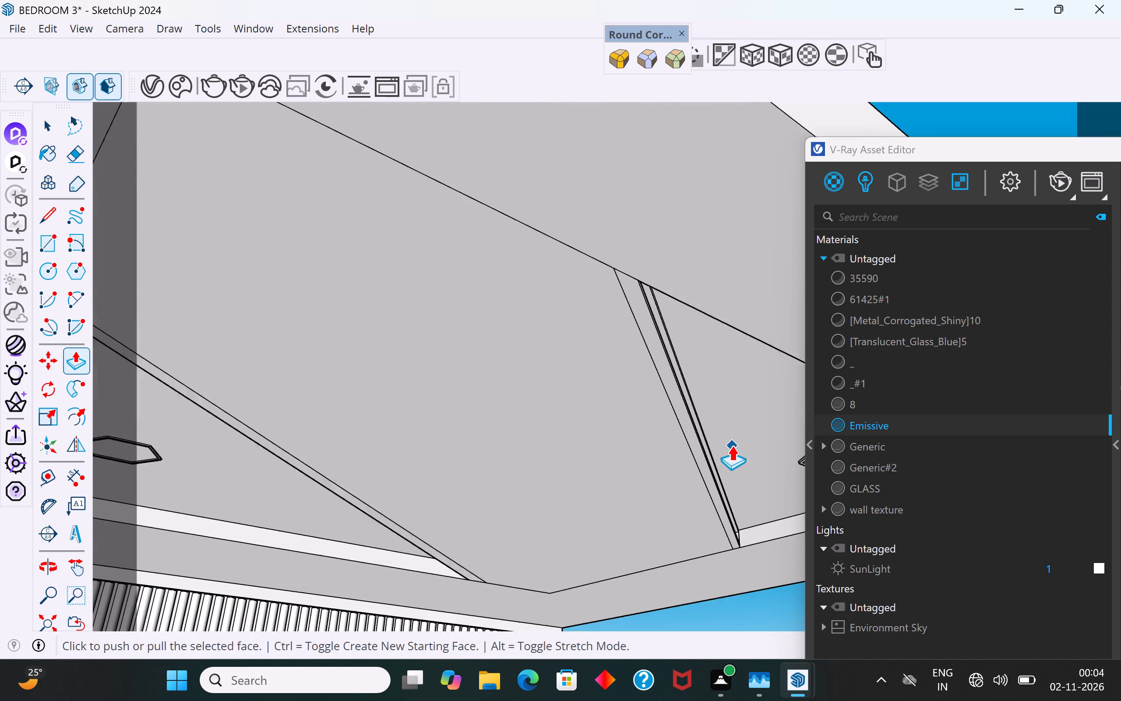
scroll(732, 445, down, 5)
middle_drag(373, 517, 368, 518)
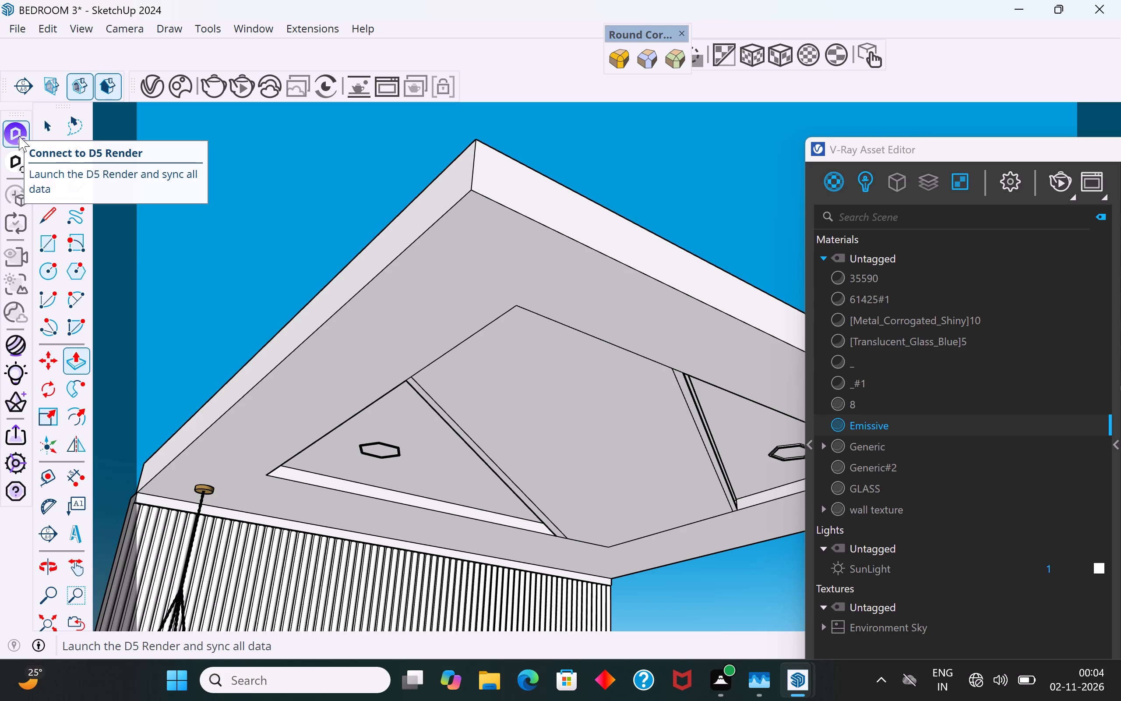
scroll(432, 358, down, 1)
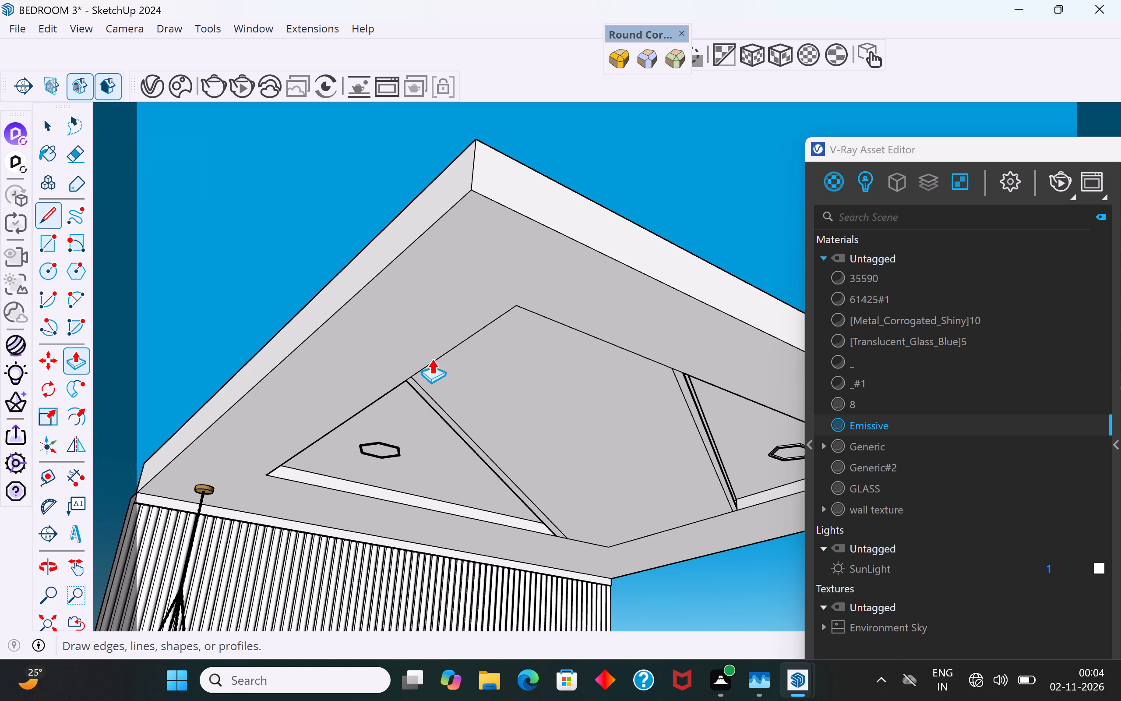
scroll(432, 358, down, 2)
click(54, 114)
click(170, 213)
middle_drag(466, 368, 415, 379)
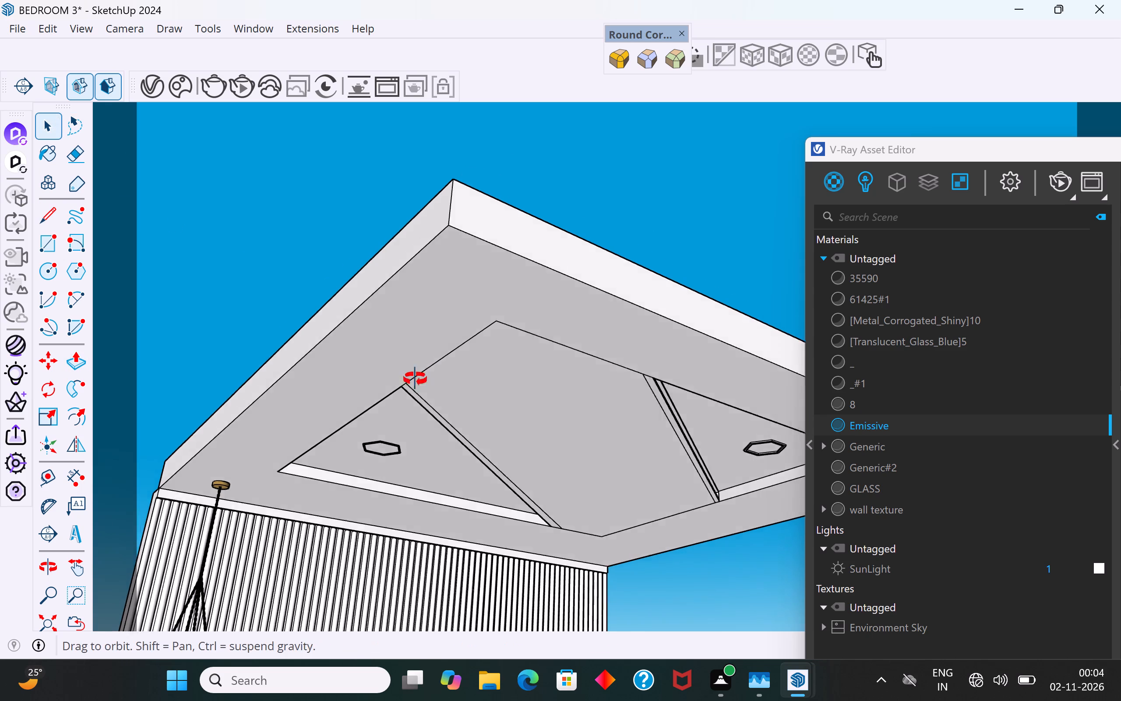
middle_drag(415, 379, 200, 378)
scroll(343, 503, up, 8)
middle_drag(472, 491, 353, 461)
scroll(363, 555, up, 9)
click(363, 548)
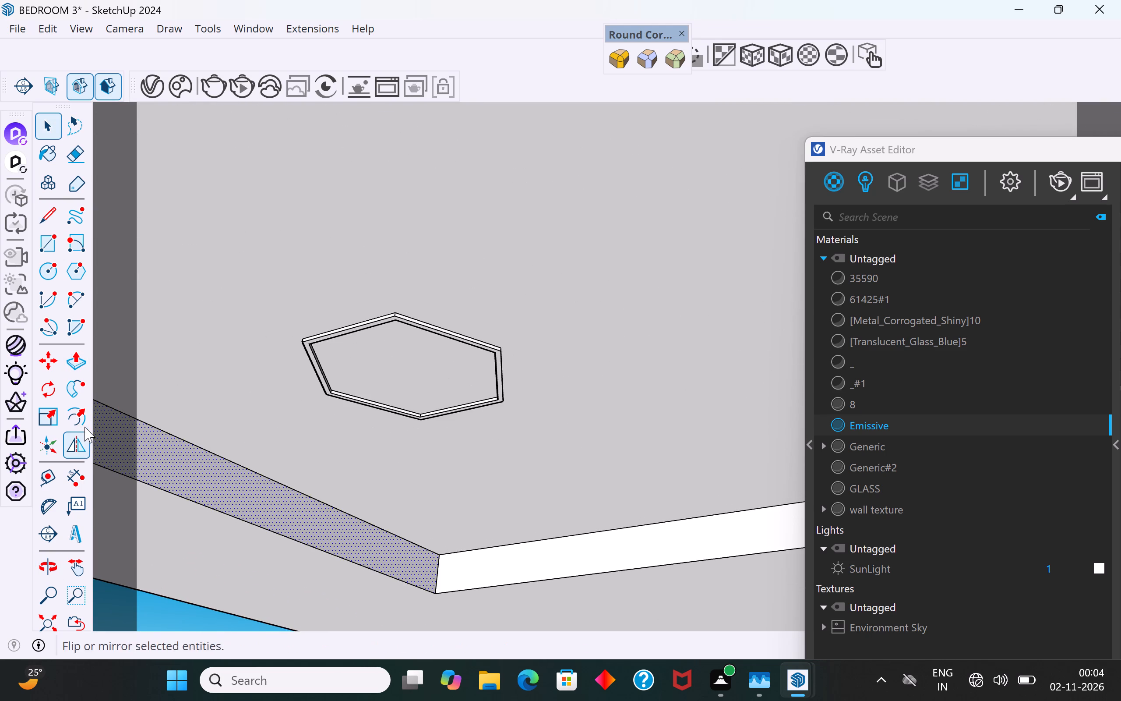
click(80, 418)
double_click(310, 517)
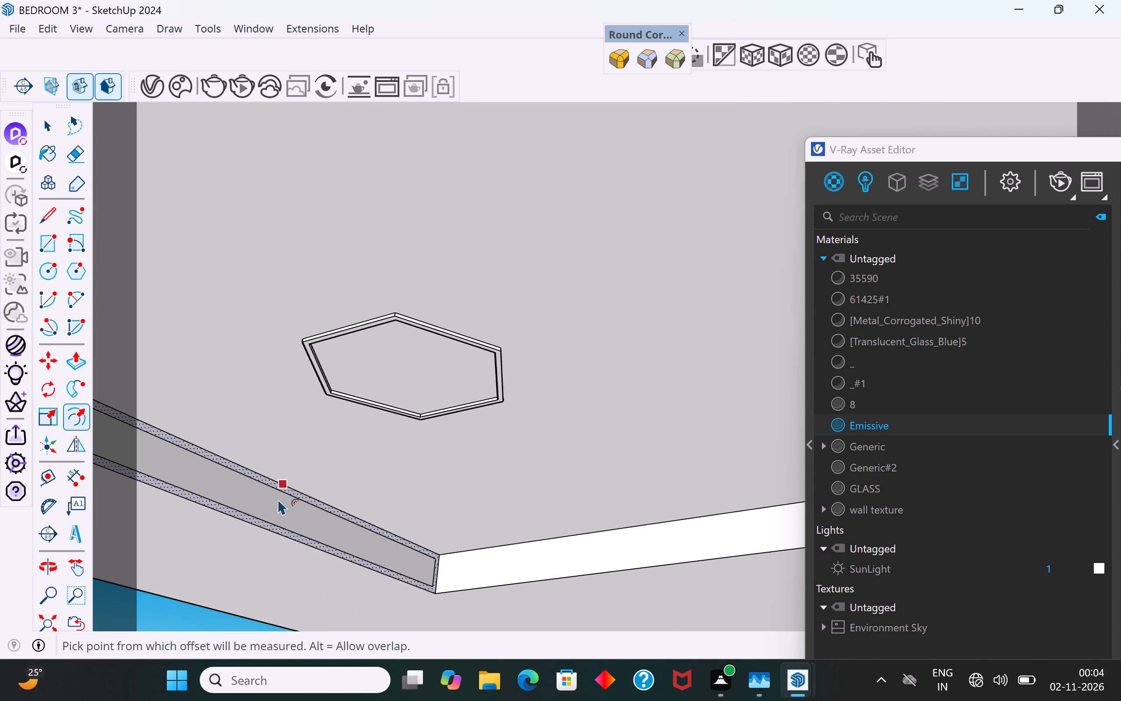
Offset the outline of the adjoining white side face of the triangular recess inward, using the previous offset distance.
click(43, 119)
click(512, 567)
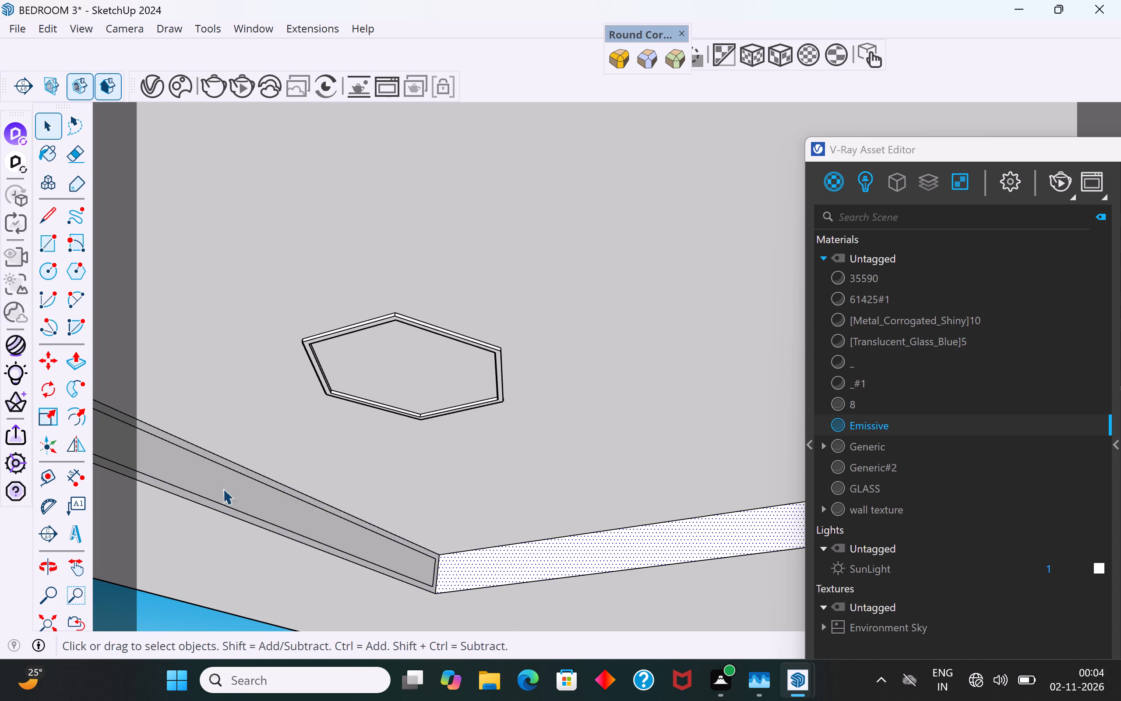
click(80, 414)
double_click(468, 569)
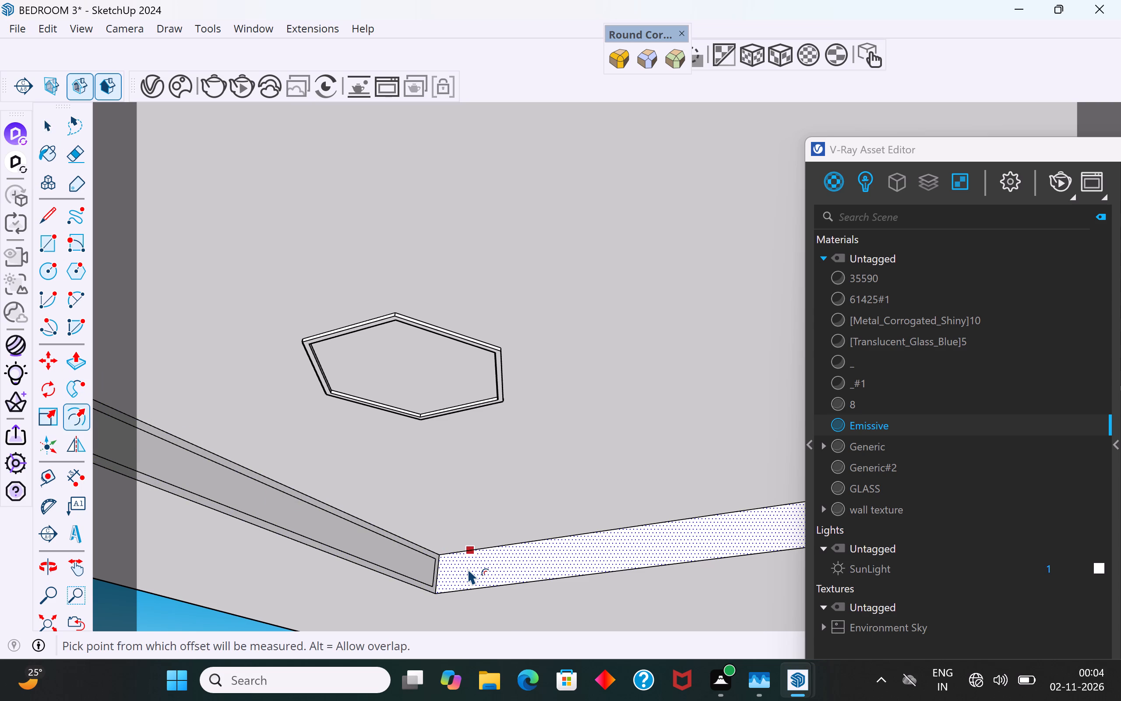
click(47, 114)
Push the inner face of the white side face slightly inward with Push/Pull to form a channel.
click(82, 363)
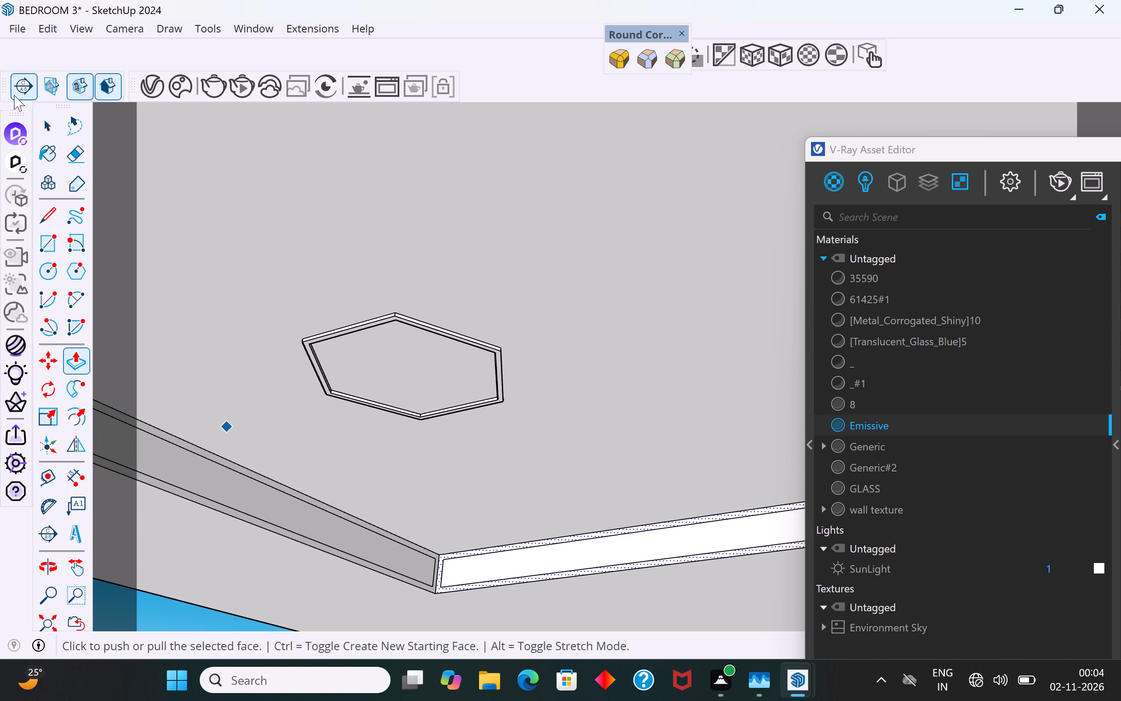
click(42, 123)
click(500, 567)
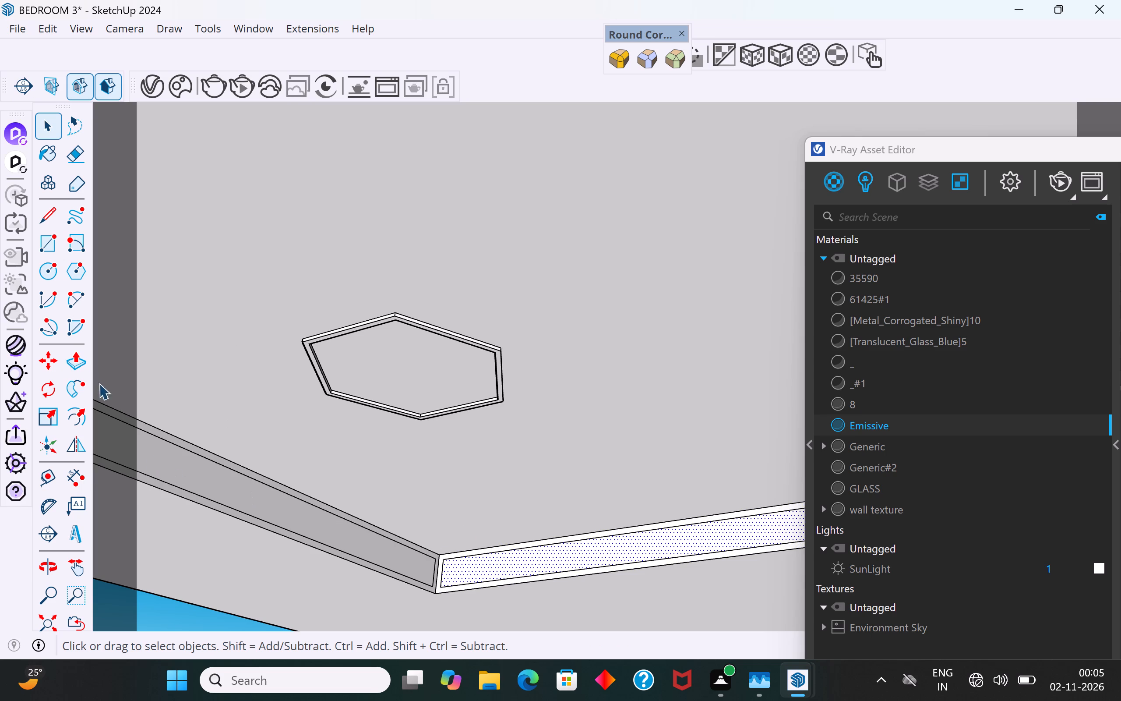
click(81, 362)
click(493, 567)
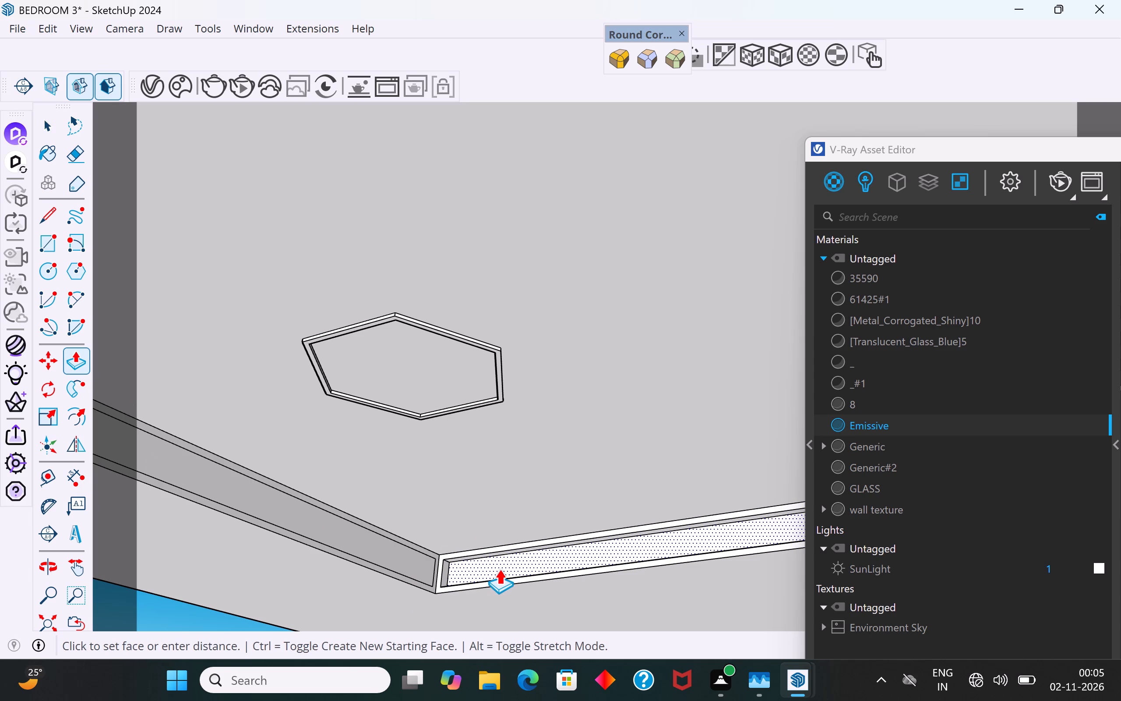
click(499, 569)
Push the inner face of the grey side face inward with Push/Pull, repeating the previous distance.
click(45, 122)
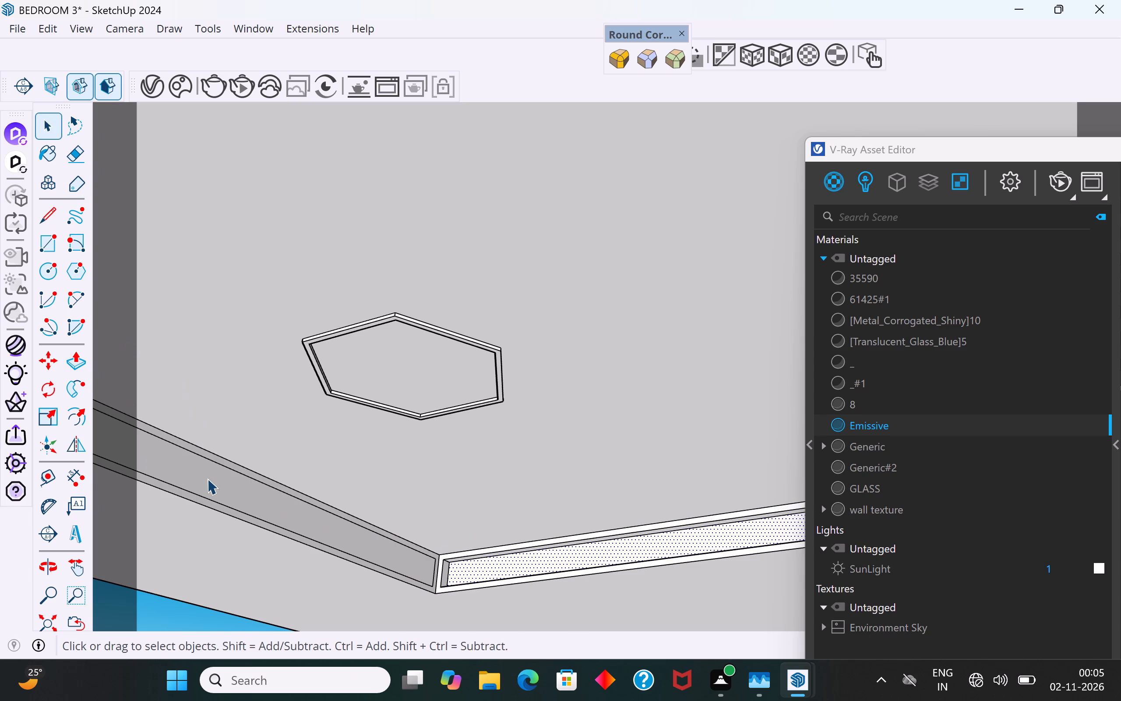
click(207, 478)
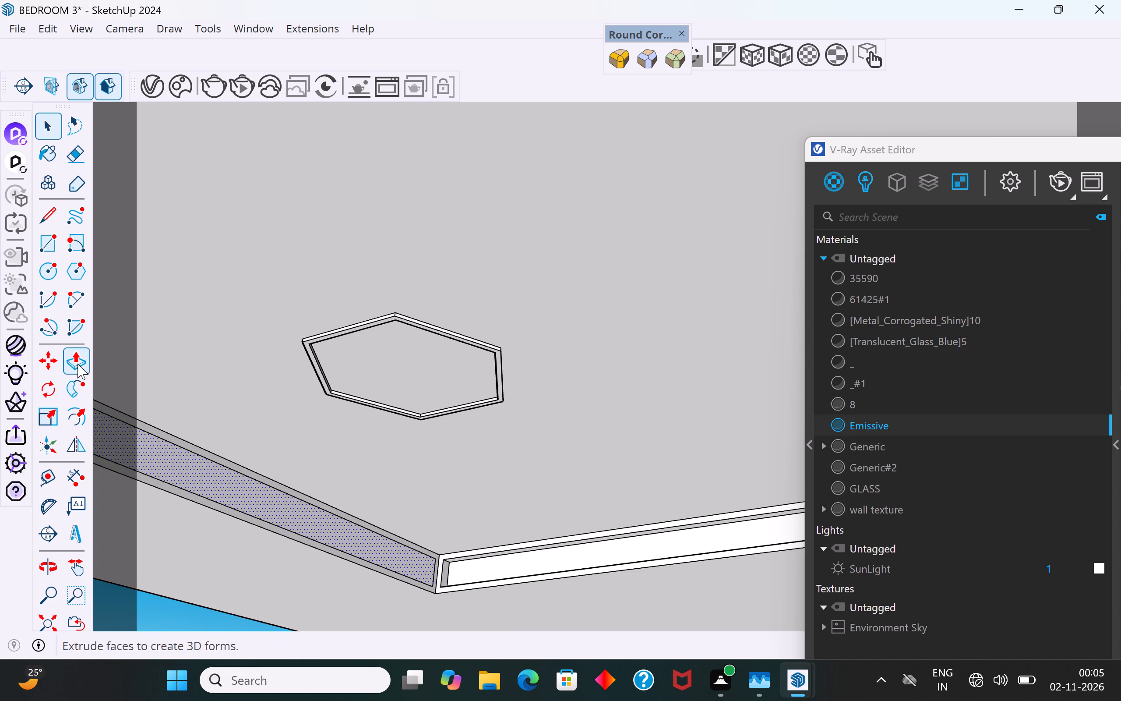
click(78, 364)
double_click(266, 505)
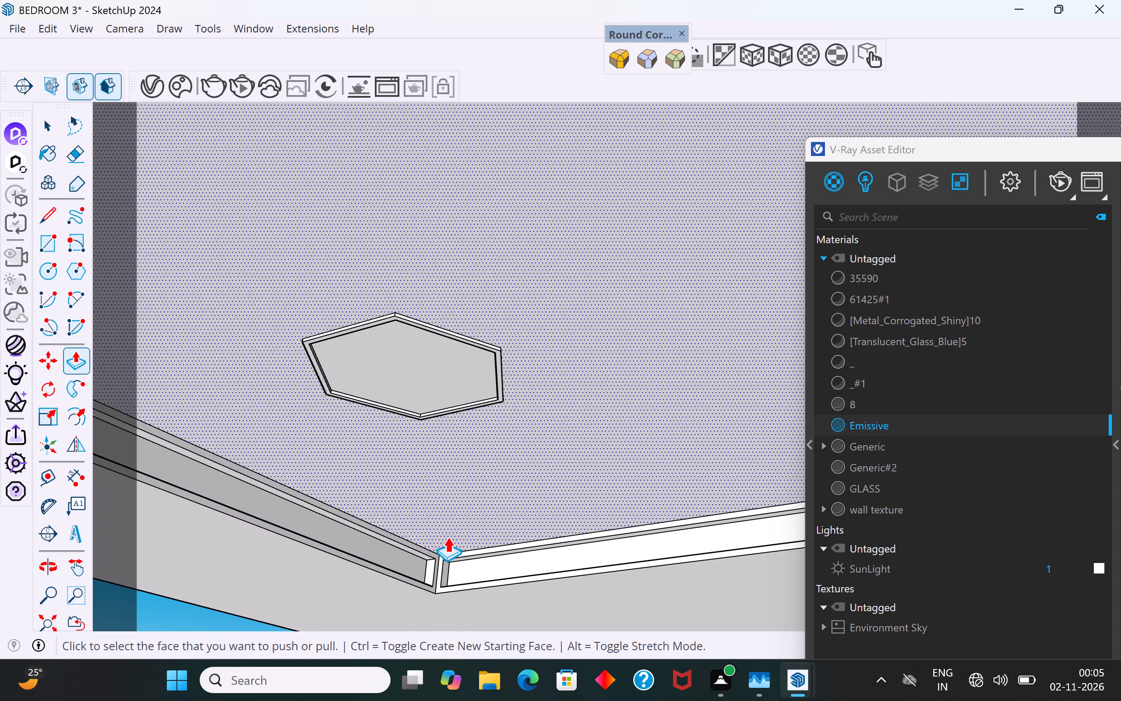
Examine the ceiling recess and its side-face channels from several angles.
scroll(411, 565, up, 1)
scroll(513, 439, down, 11)
middle_drag(485, 438, 772, 492)
scroll(532, 399, down, 5)
scroll(360, 380, down, 4)
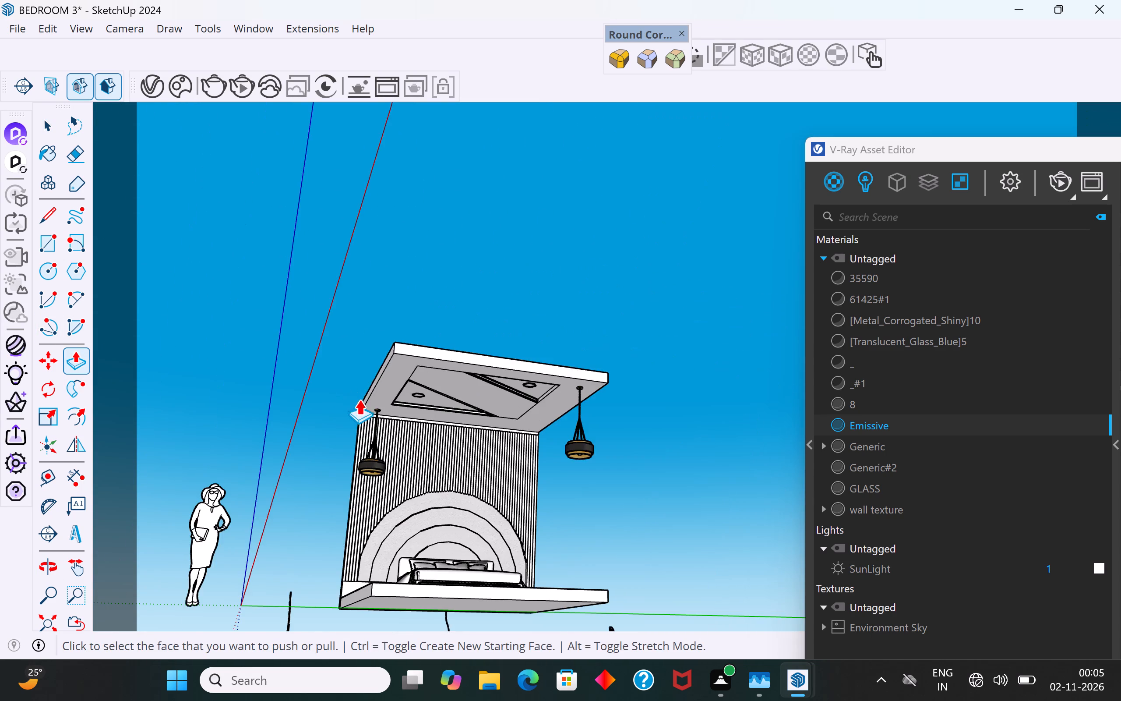
middle_drag(401, 400, 692, 390)
scroll(500, 307, up, 20)
scroll(500, 307, up, 3)
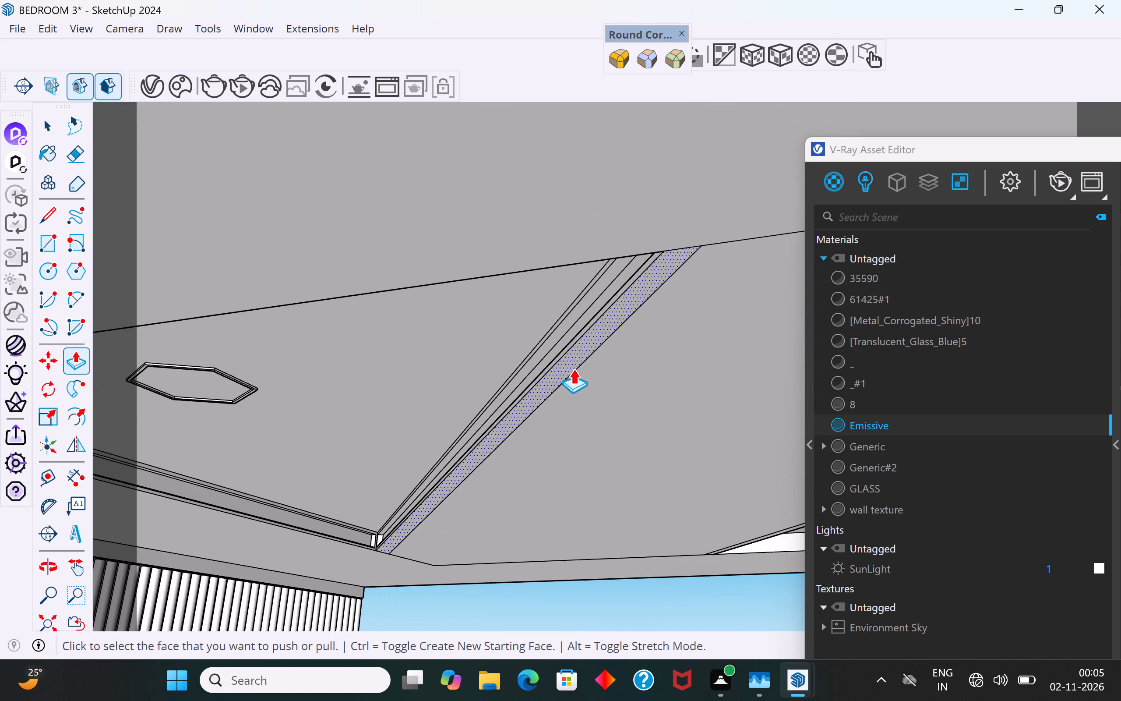
middle_drag(504, 392, 82, 356)
scroll(418, 332, down, 4)
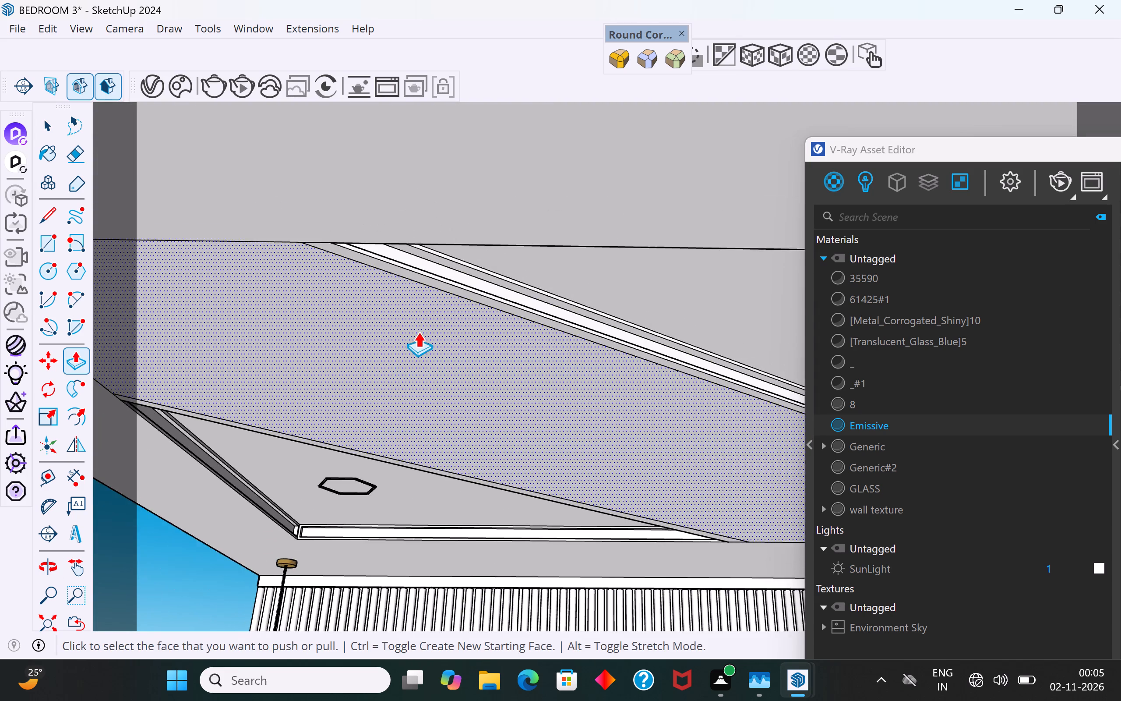
middle_drag(610, 285, 83, 252)
scroll(521, 414, down, 4)
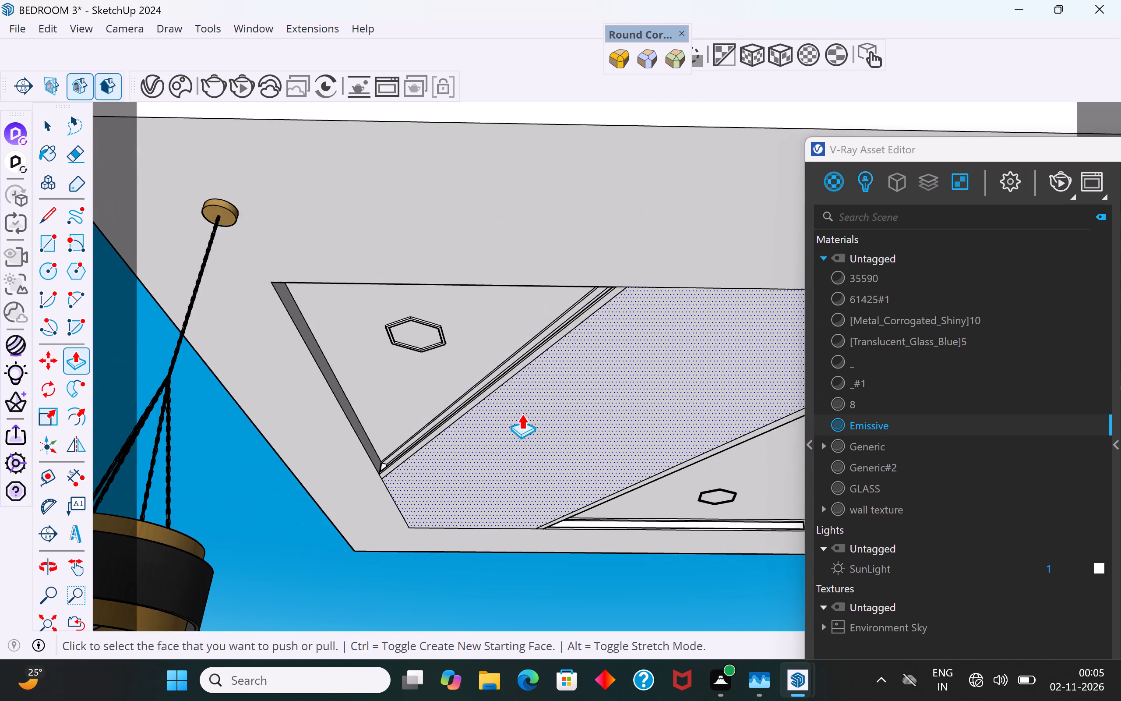
Offset the outline of the white side face in the other triangular ceiling recess inward, repeating the previous offset distance.
middle_drag(513, 404, 237, 374)
scroll(231, 391, up, 7)
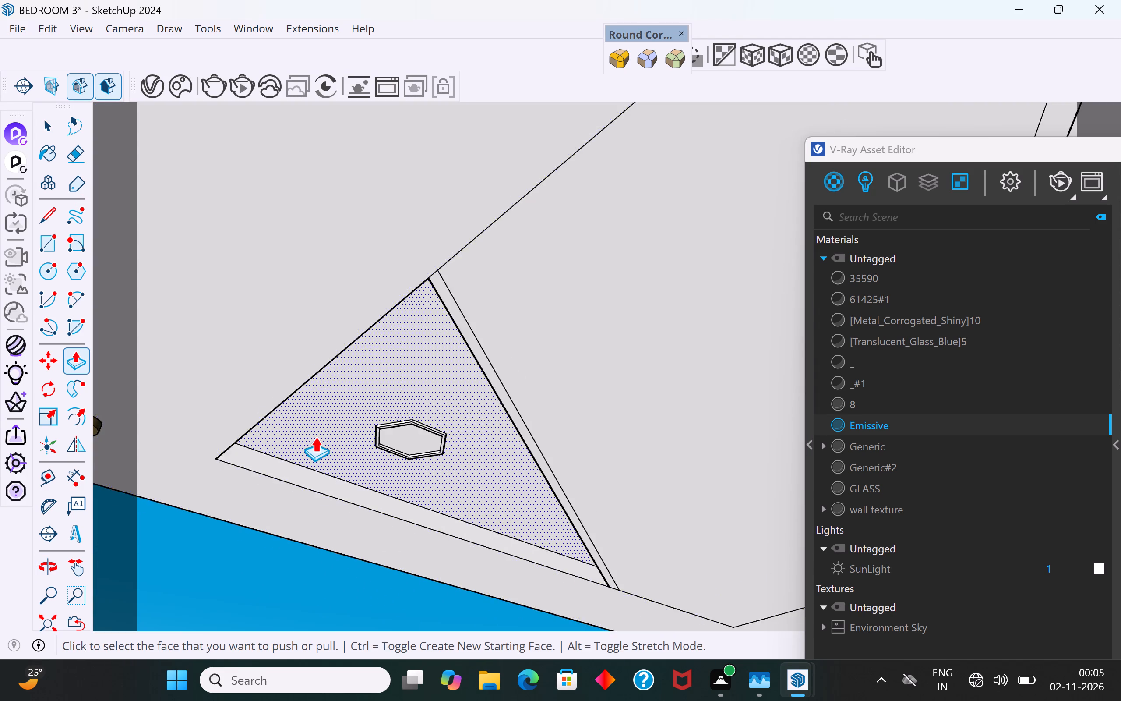
scroll(315, 436, up, 2)
middle_drag(360, 433, 158, 425)
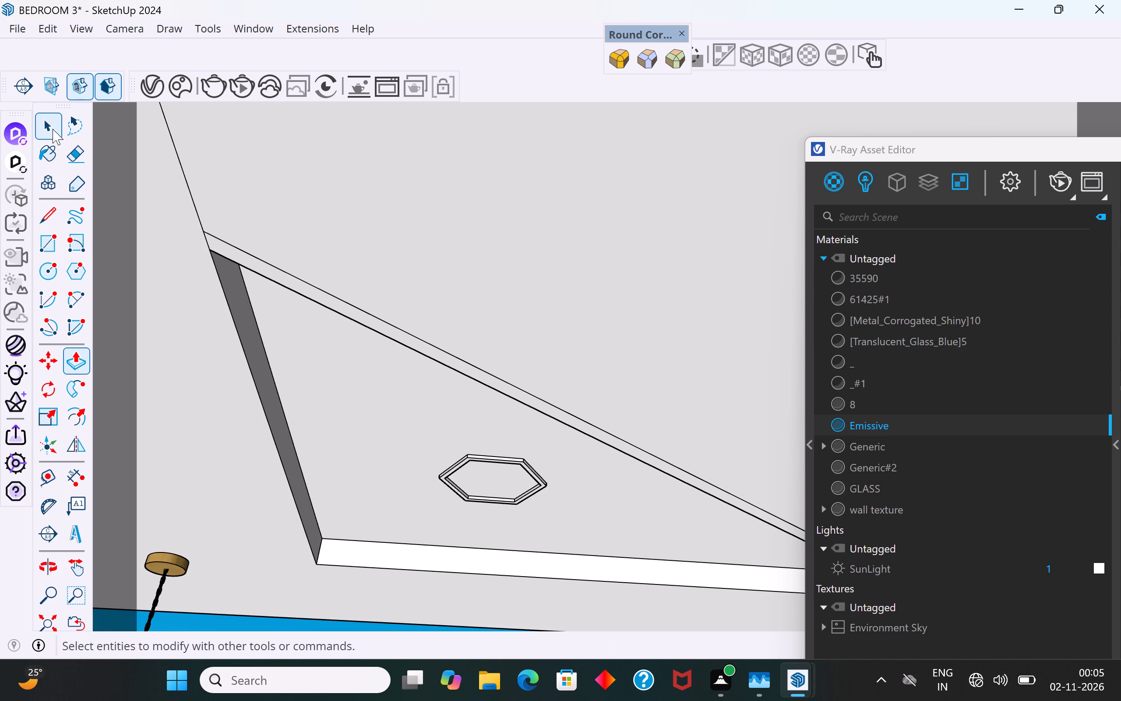
click(53, 129)
scroll(349, 557, up, 1)
click(356, 552)
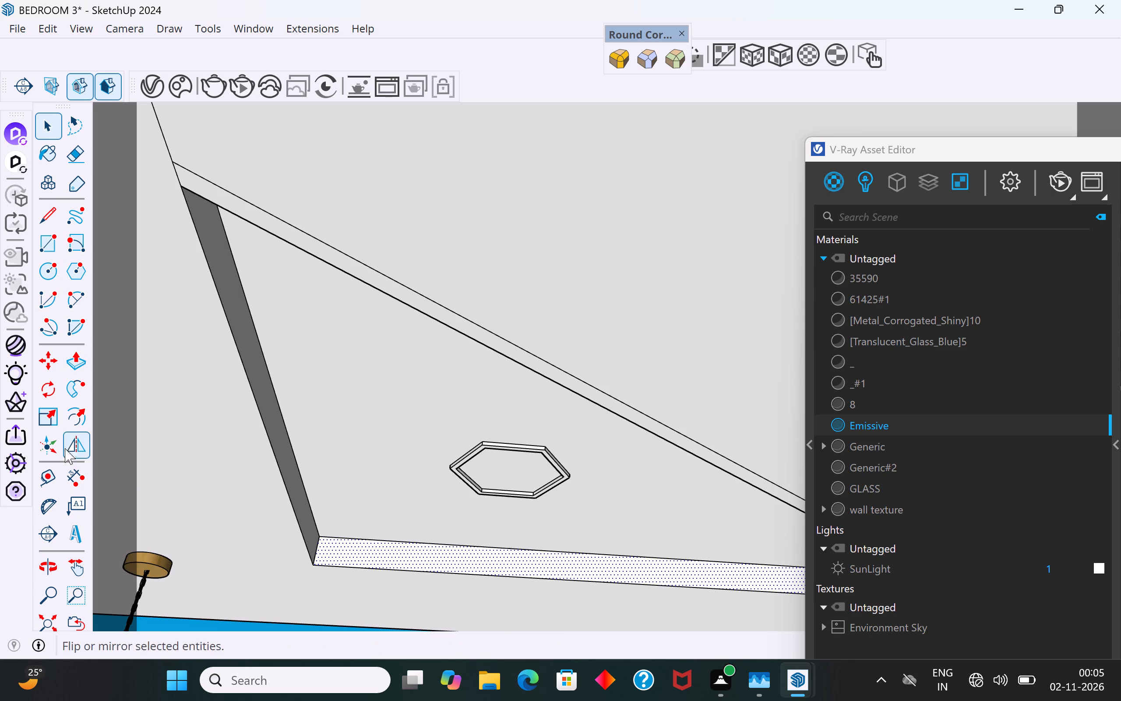
click(68, 419)
double_click(376, 540)
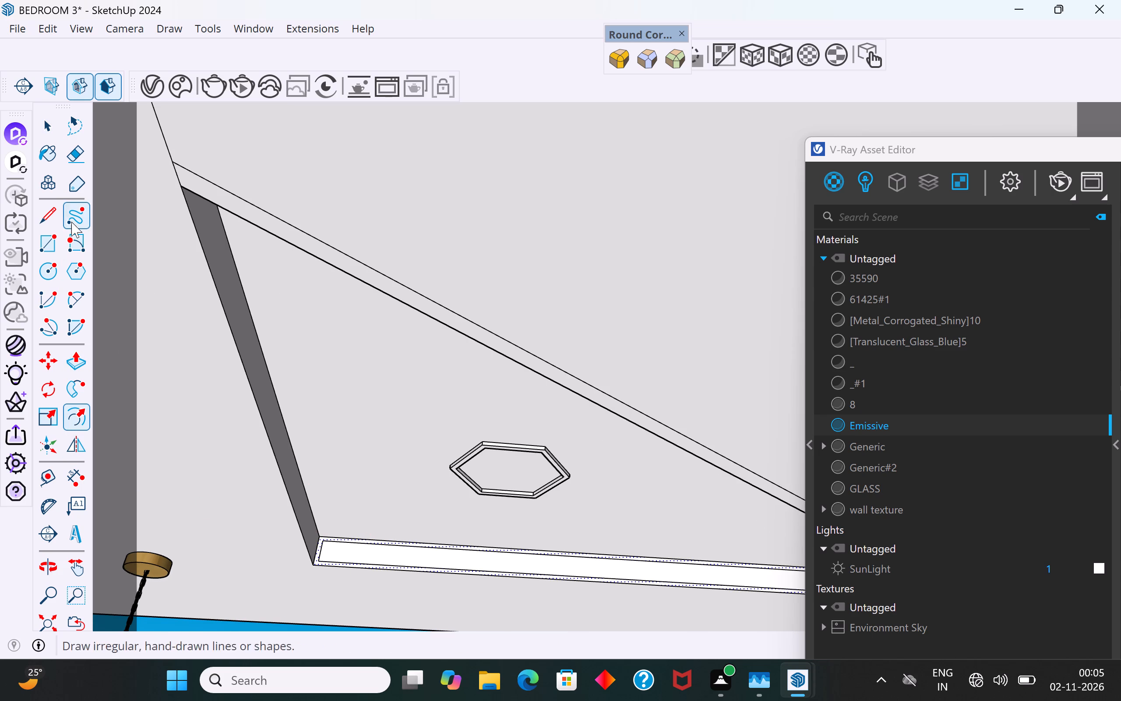
Push the inner face of that white side face inward with Push/Pull, repeating the previous distance to form a channel.
click(49, 125)
click(75, 367)
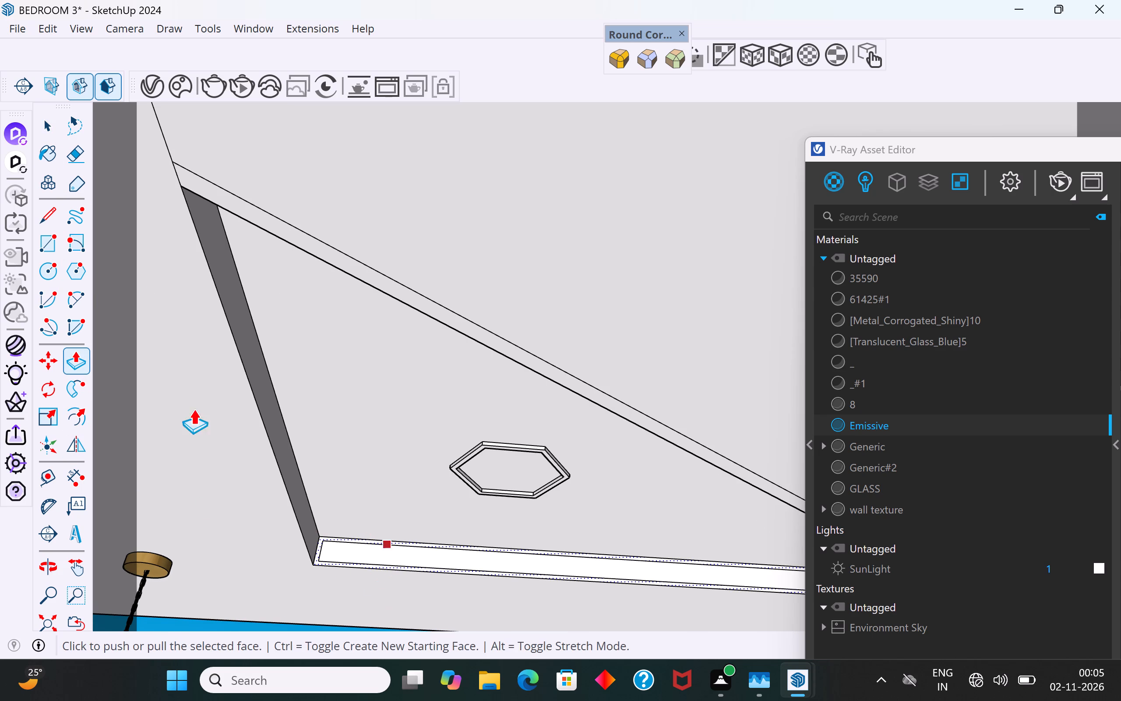
click(50, 131)
click(381, 555)
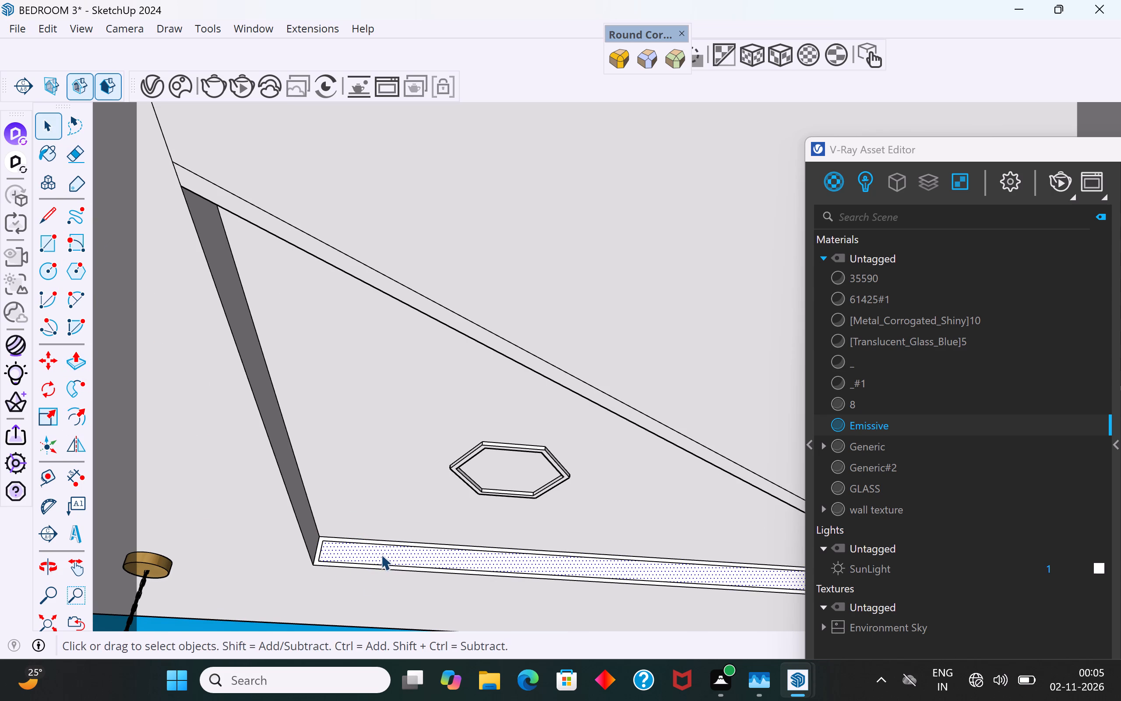
click(74, 369)
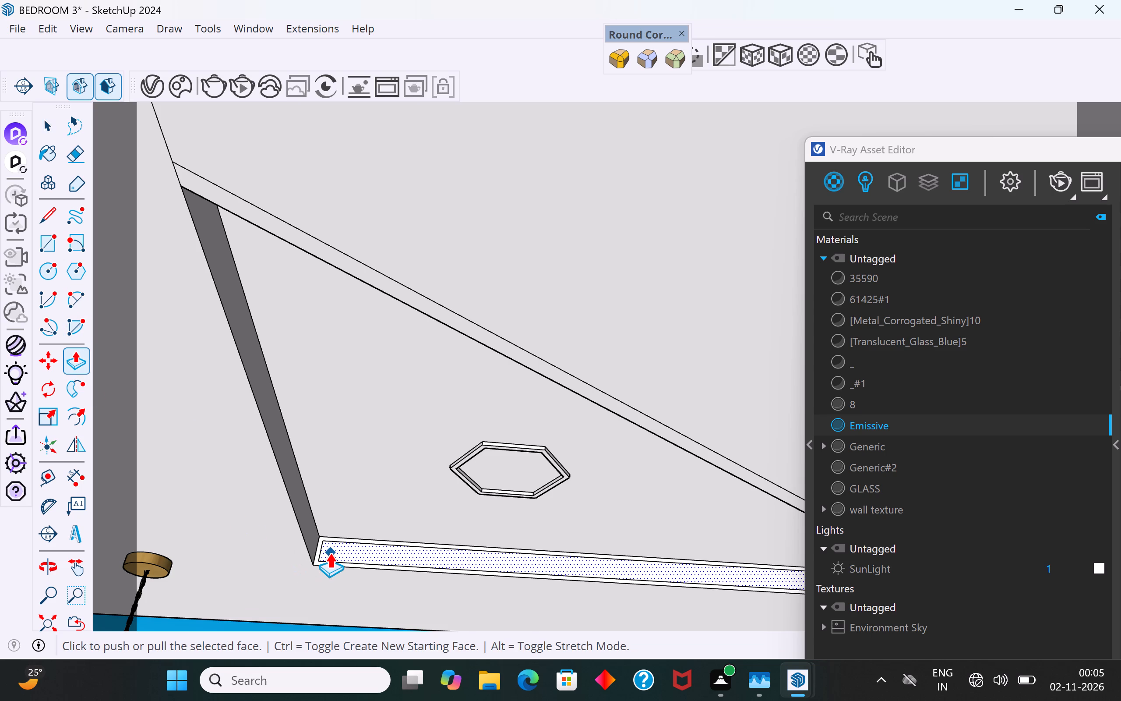
double_click(330, 552)
Offset the outline of the adjoining grey side face of the recess inward, using the same offset distance.
middle_drag(361, 551, 241, 522)
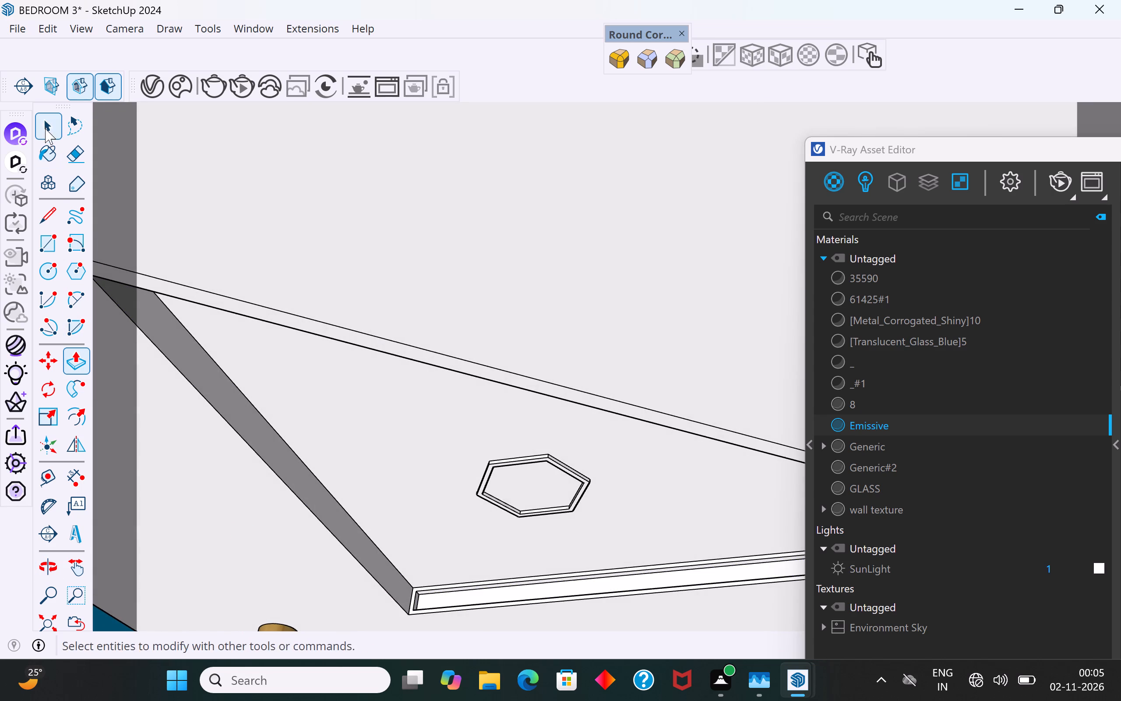
click(45, 124)
click(238, 414)
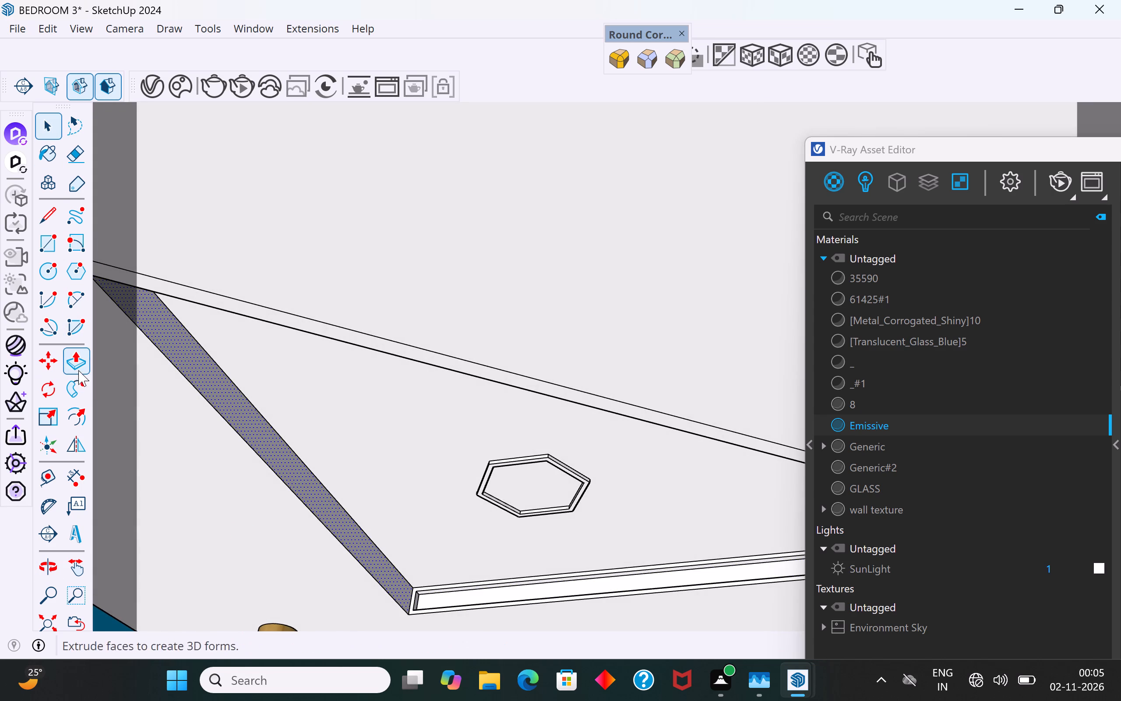
click(73, 427)
double_click(285, 436)
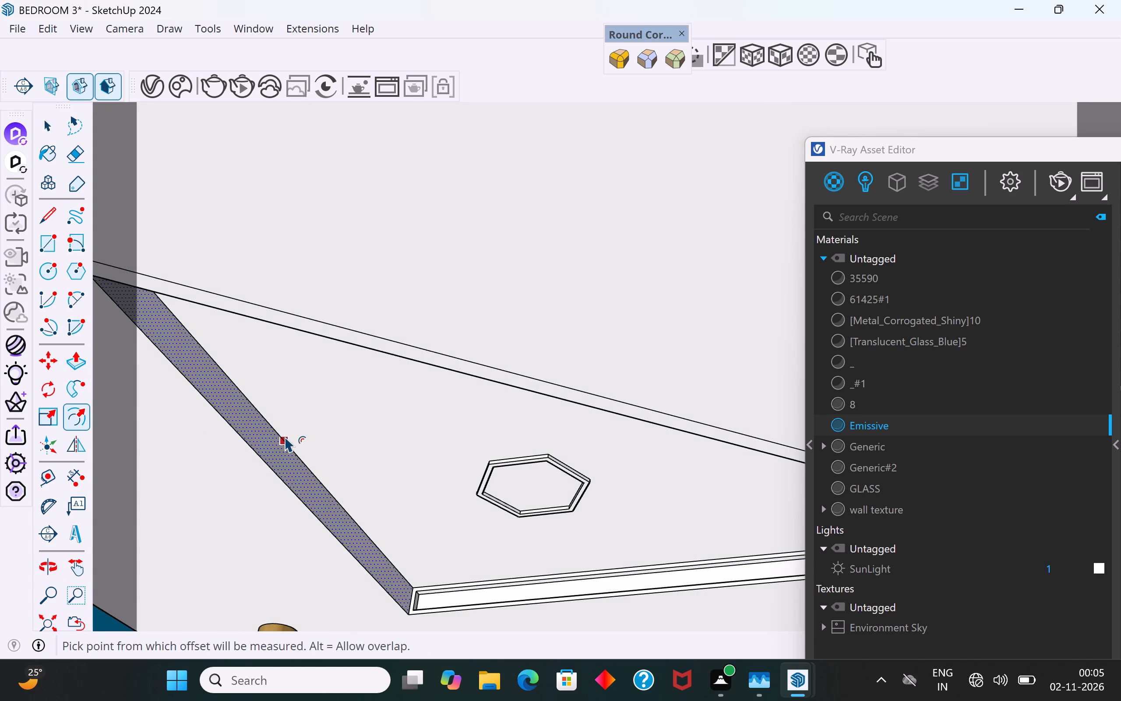
click(49, 111)
click(49, 124)
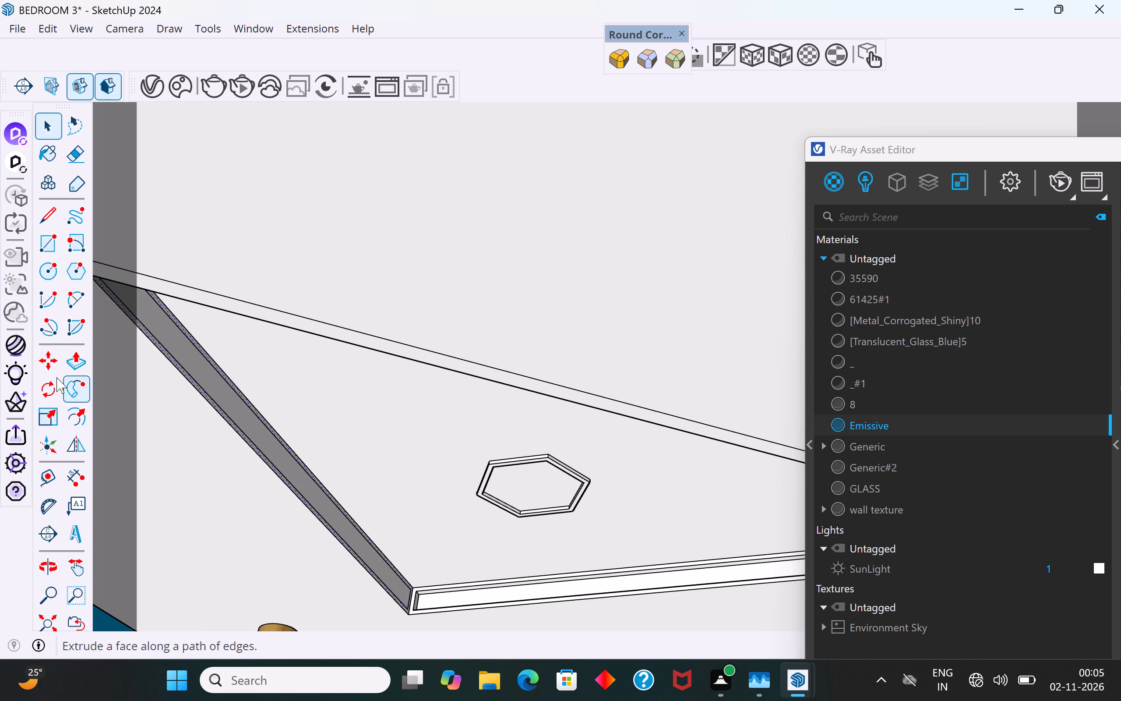
Push the inner face of the grey side face inward with Push/Pull, repeating the previous distance.
click(80, 360)
click(48, 127)
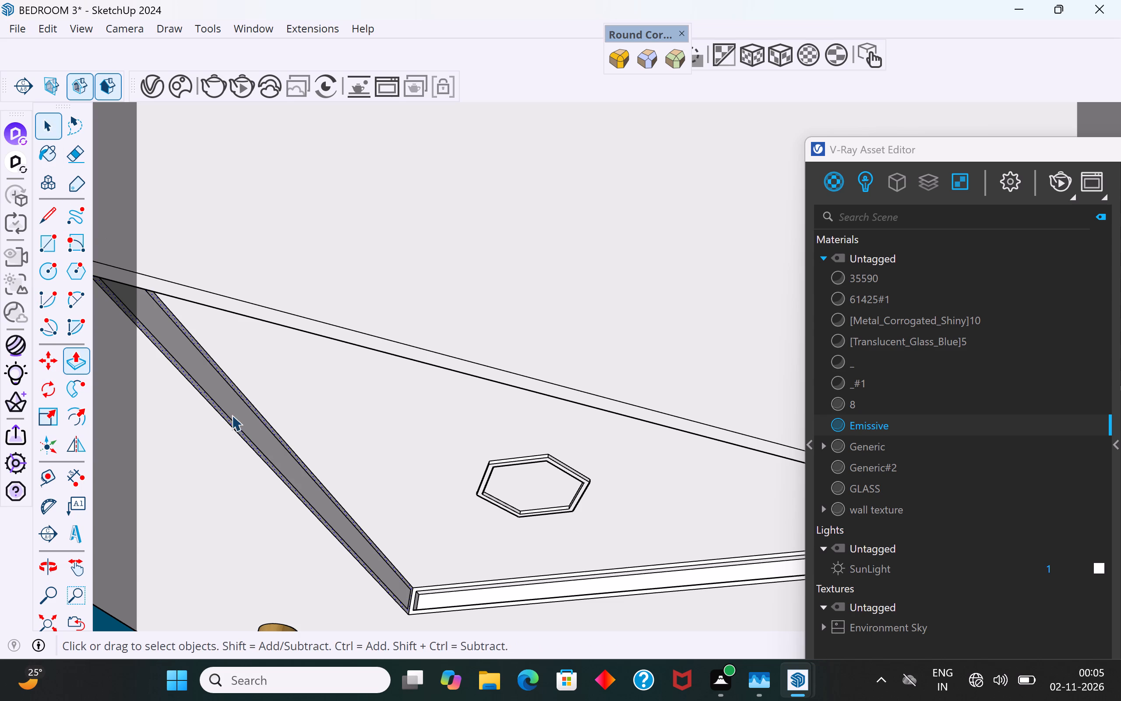
click(235, 414)
click(74, 389)
click(74, 358)
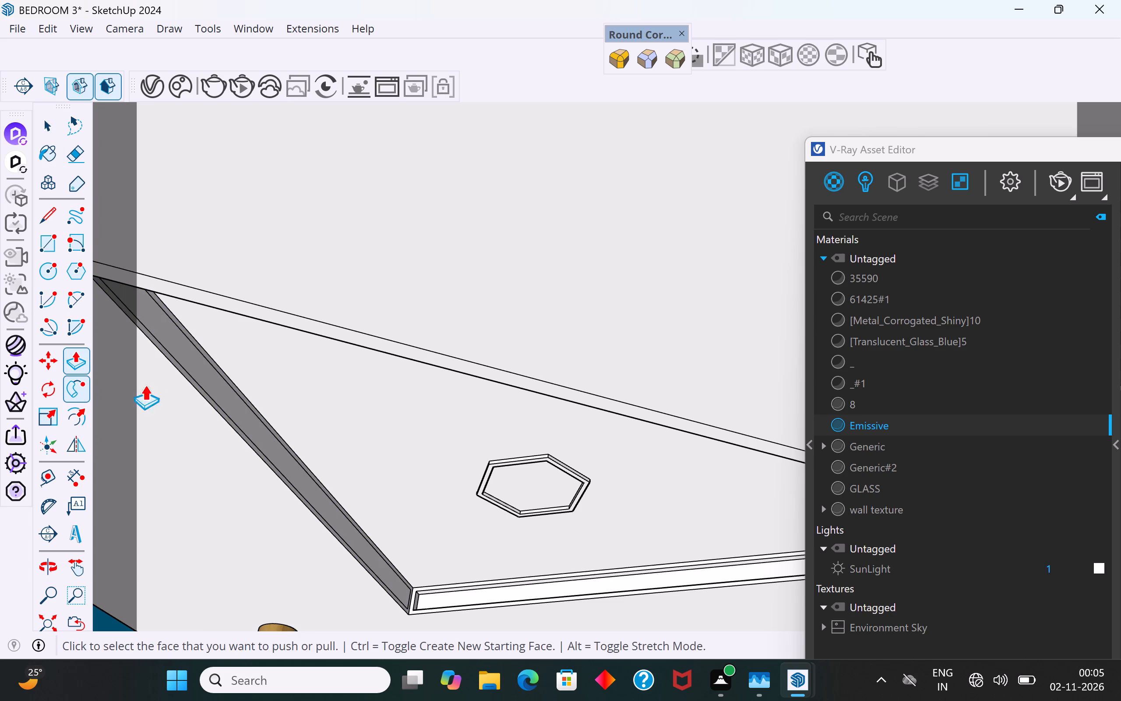
double_click(232, 405)
Bring the whole model back into view and examine the bedroom and its ceiling recesses from several angles.
scroll(539, 606, down, 10)
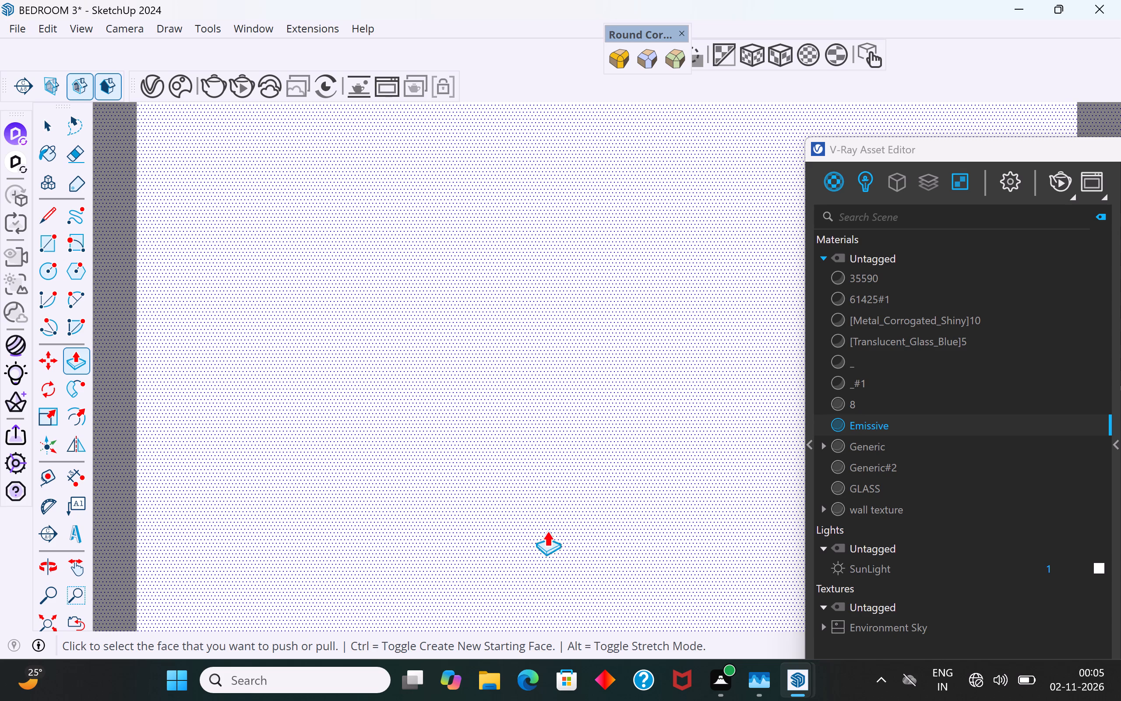
click(52, 123)
scroll(457, 419, down, 3)
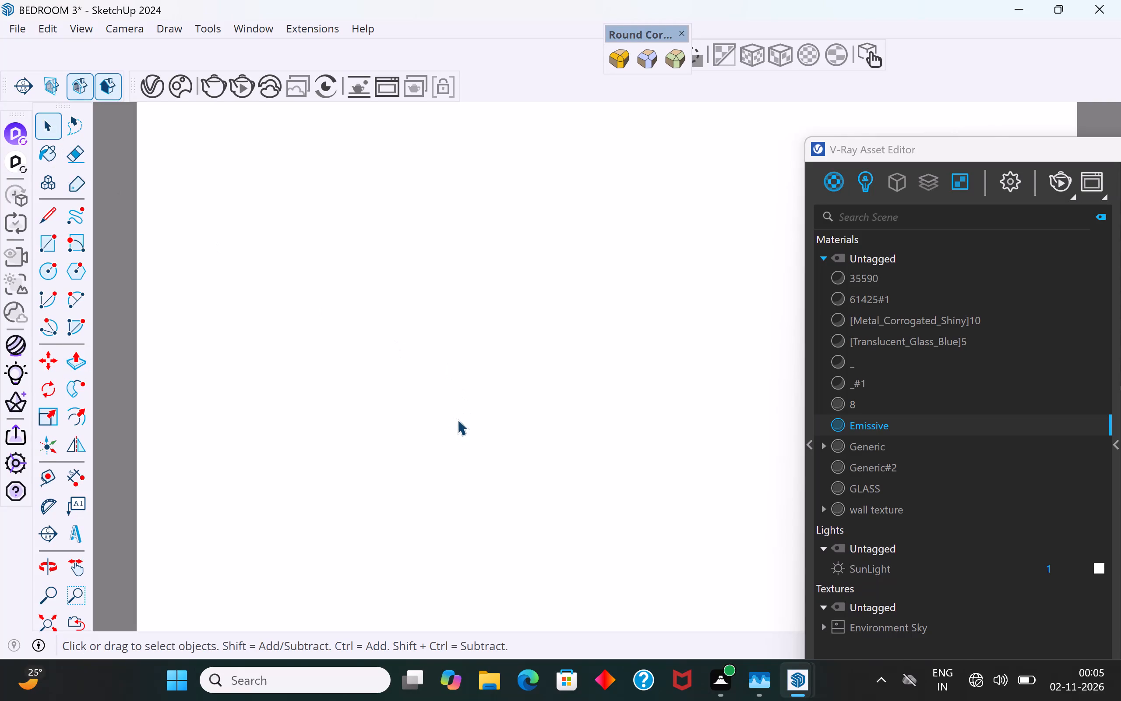
scroll(457, 419, down, 9)
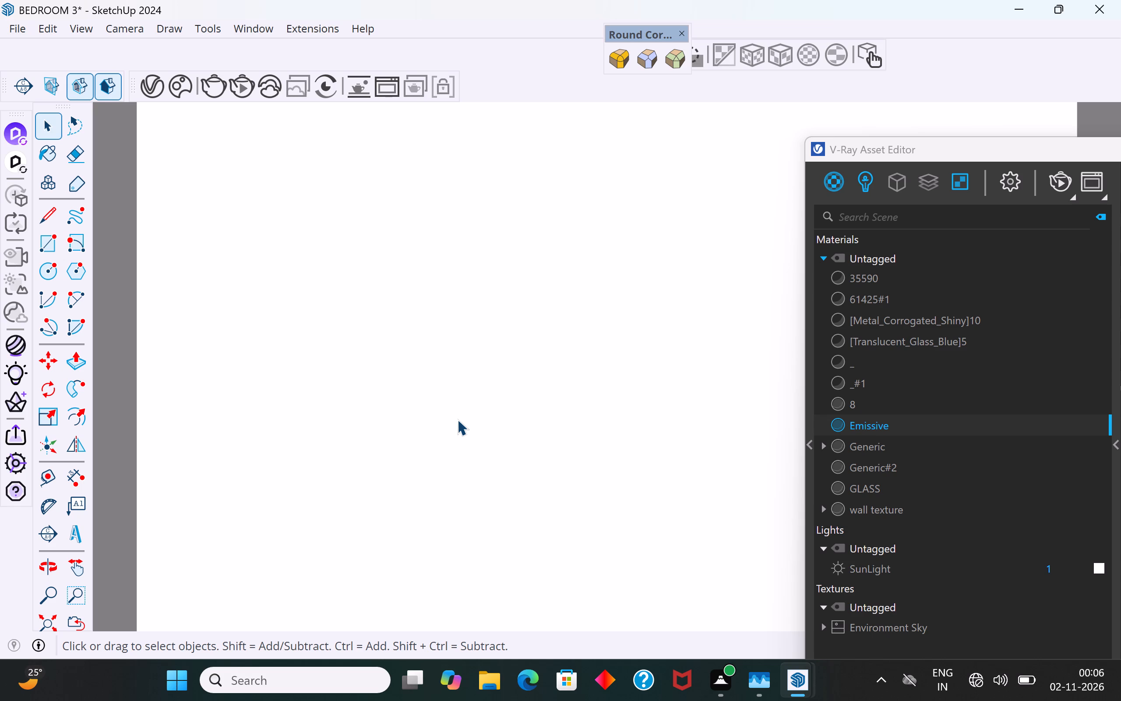
scroll(457, 419, down, 12)
click(52, 622)
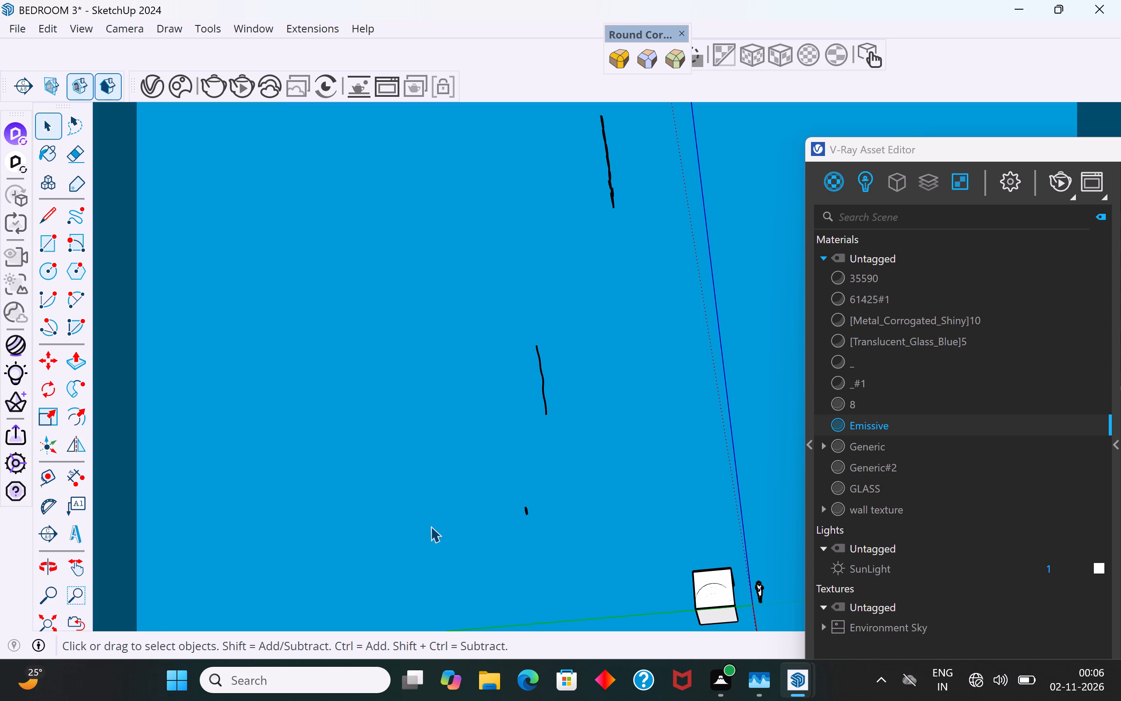
scroll(498, 501, down, 12)
middle_drag(661, 464, 434, 617)
scroll(754, 519, up, 4)
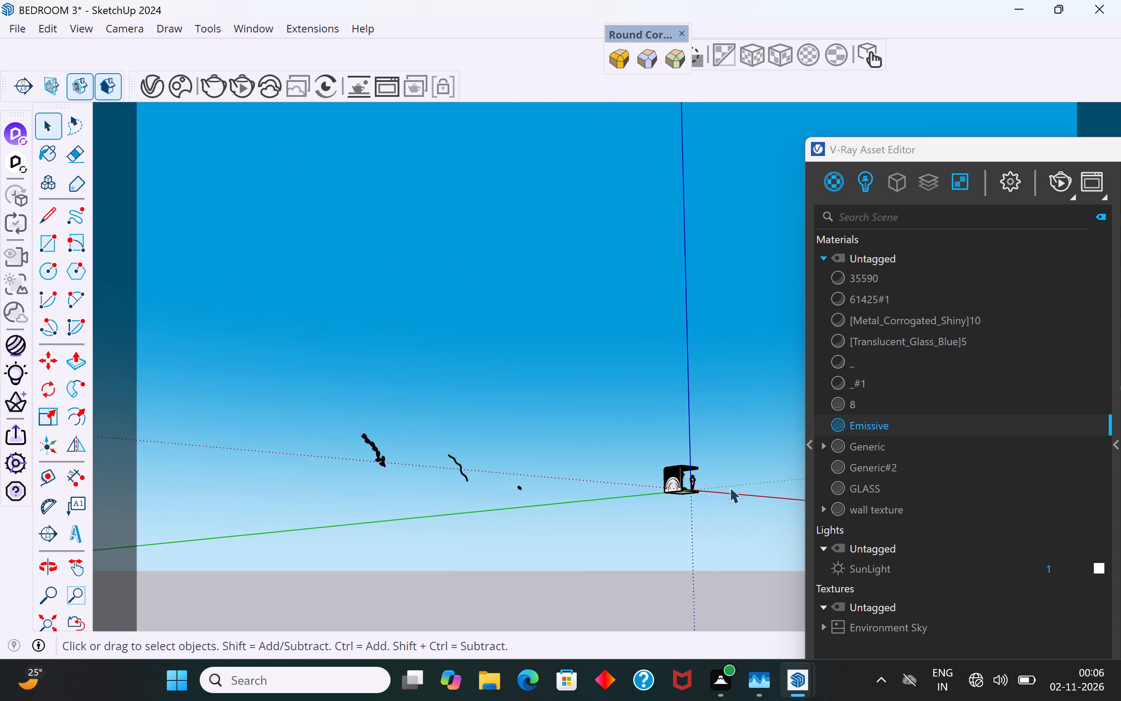
scroll(730, 487, up, 18)
middle_drag(677, 478, 242, 506)
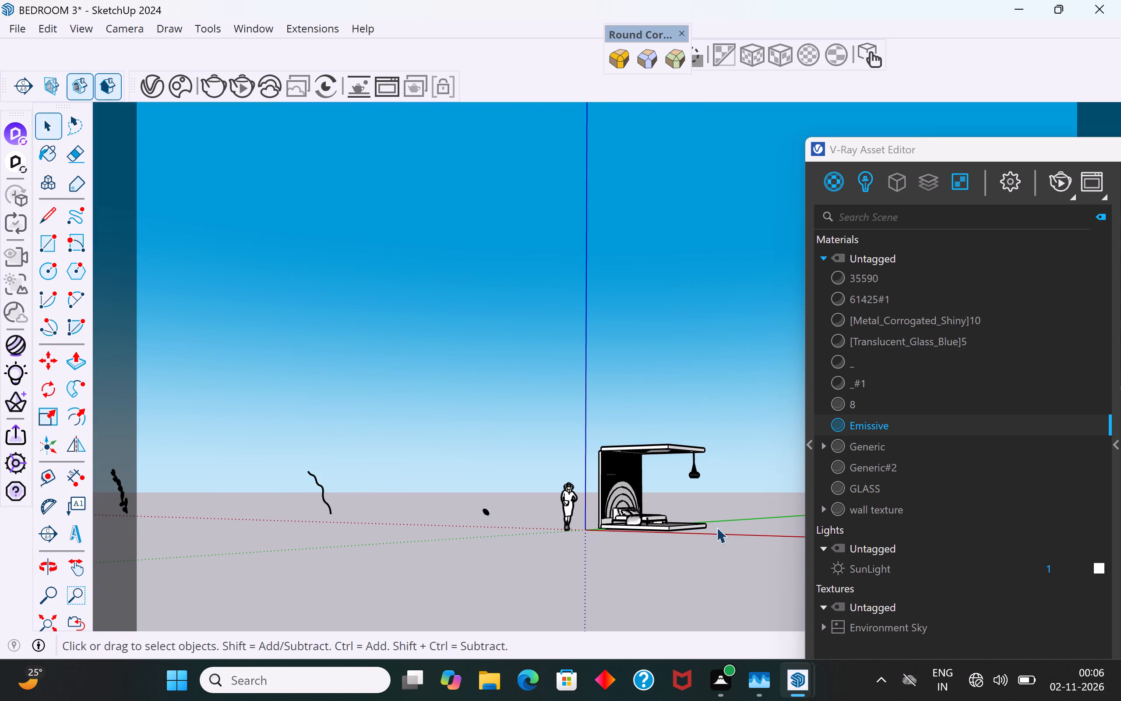
middle_drag(726, 520, 568, 531)
scroll(582, 465, up, 10)
scroll(582, 441, down, 1)
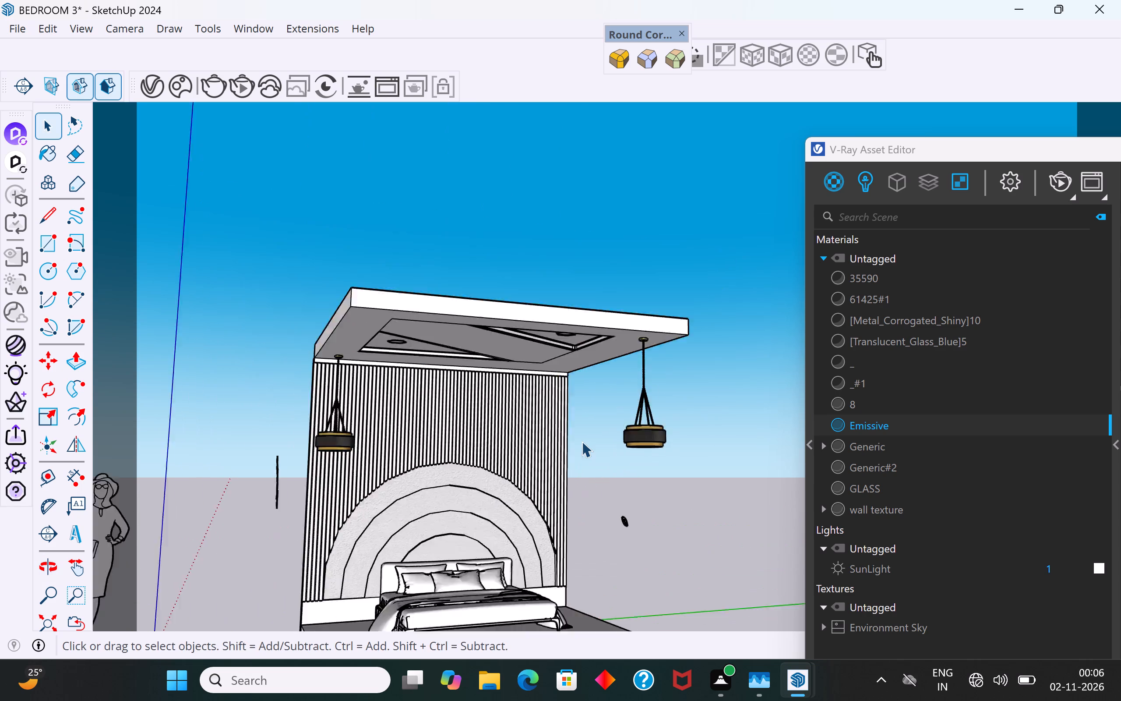
scroll(582, 441, down, 2)
middle_drag(572, 460, 491, 499)
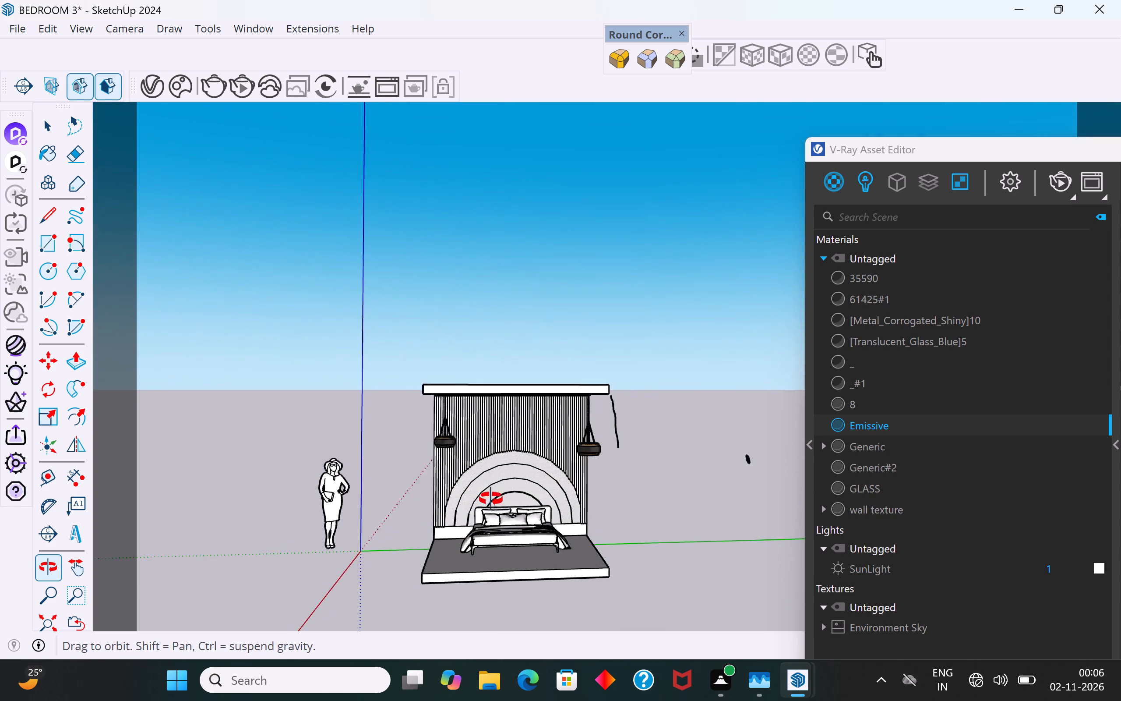
middle_drag(491, 499, 555, 386)
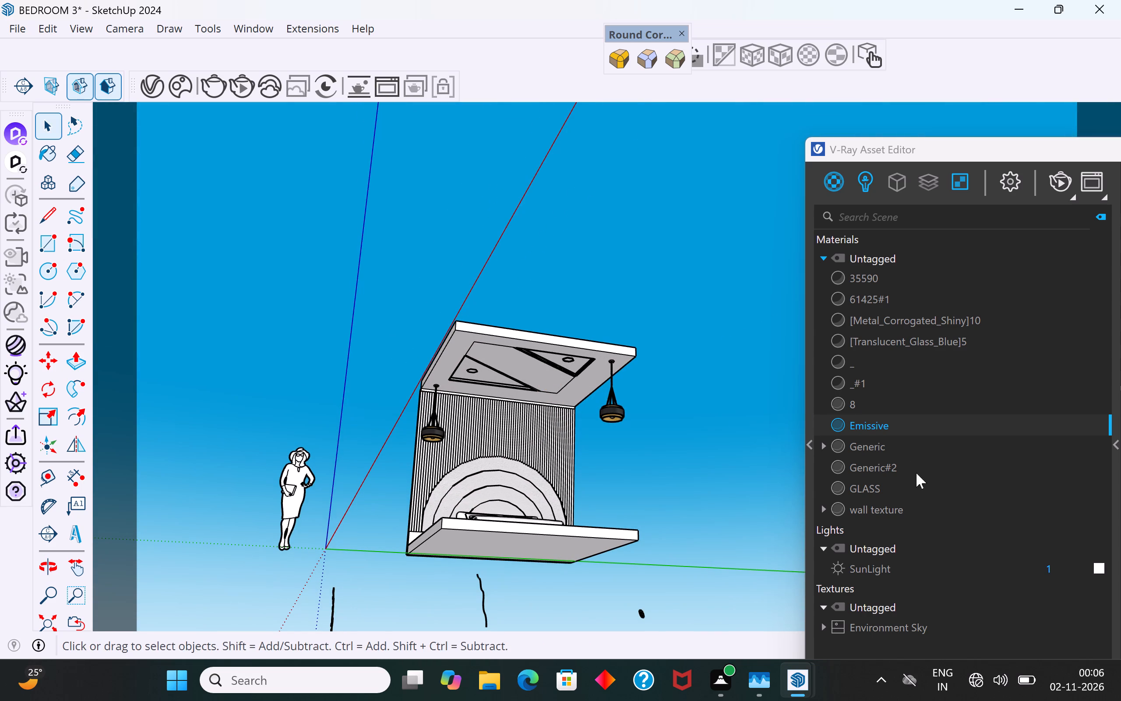
Create a new Emissive material in the V-Ray Asset Editor.
click(901, 442)
drag(982, 149, 811, 132)
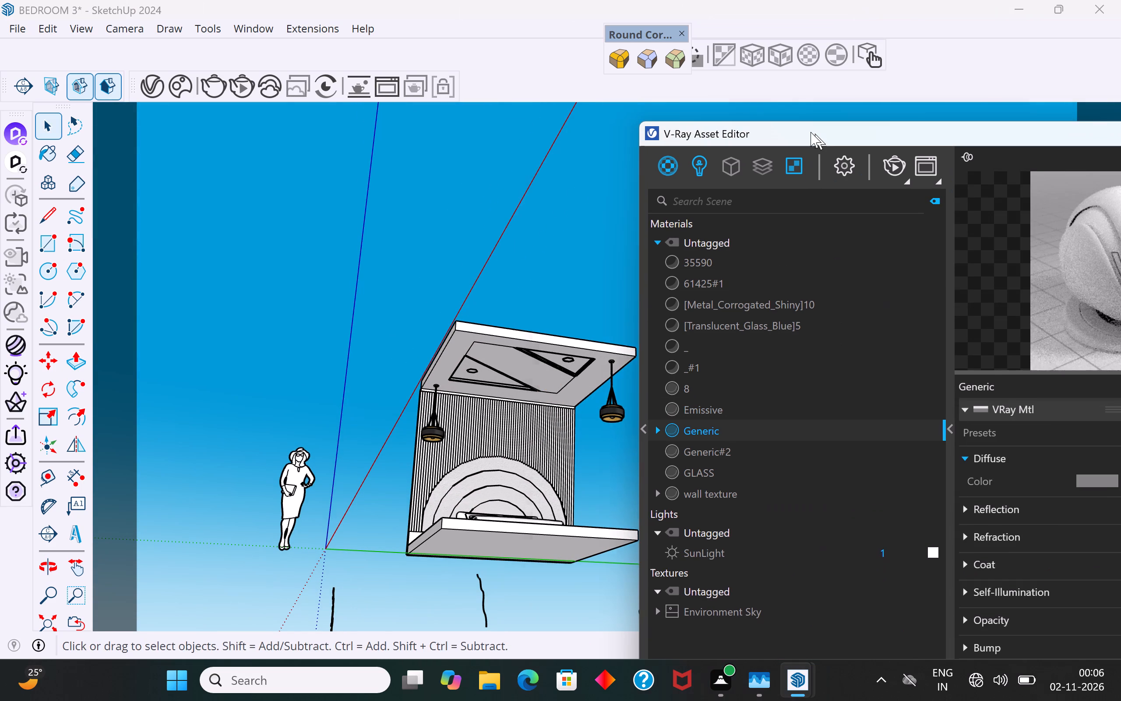
drag(811, 132, 724, 129)
click(632, 398)
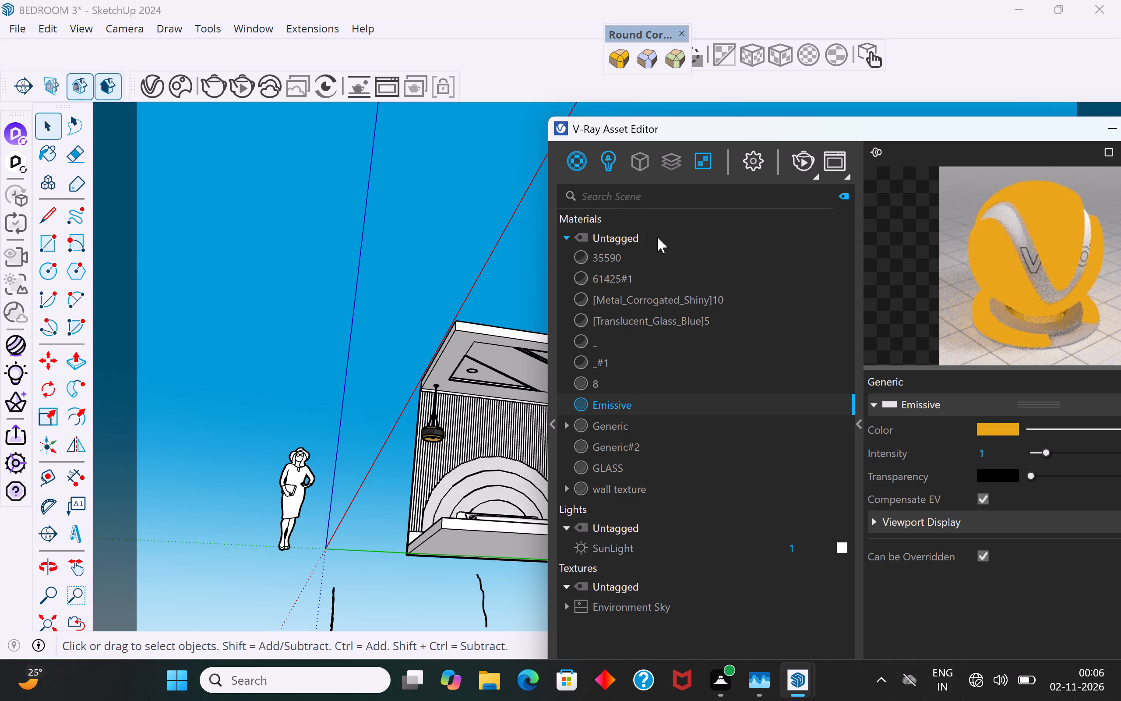
right_click(577, 163)
click(619, 212)
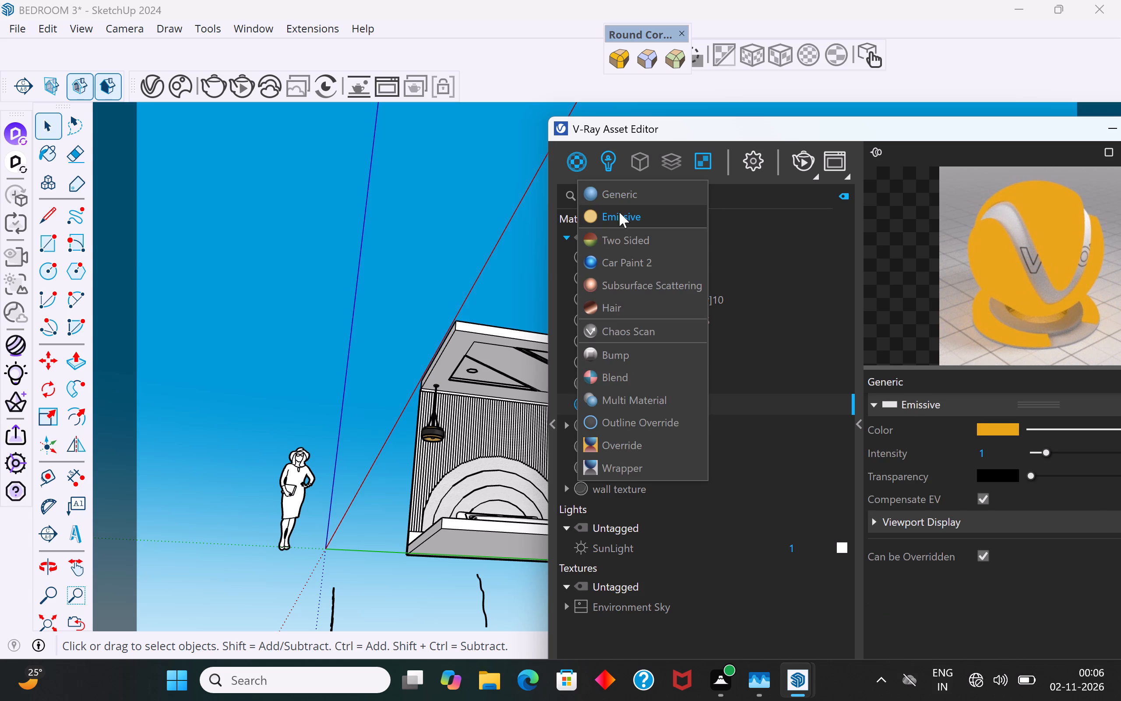
Rename the new Emissive material as "celling light".
right_click(669, 430)
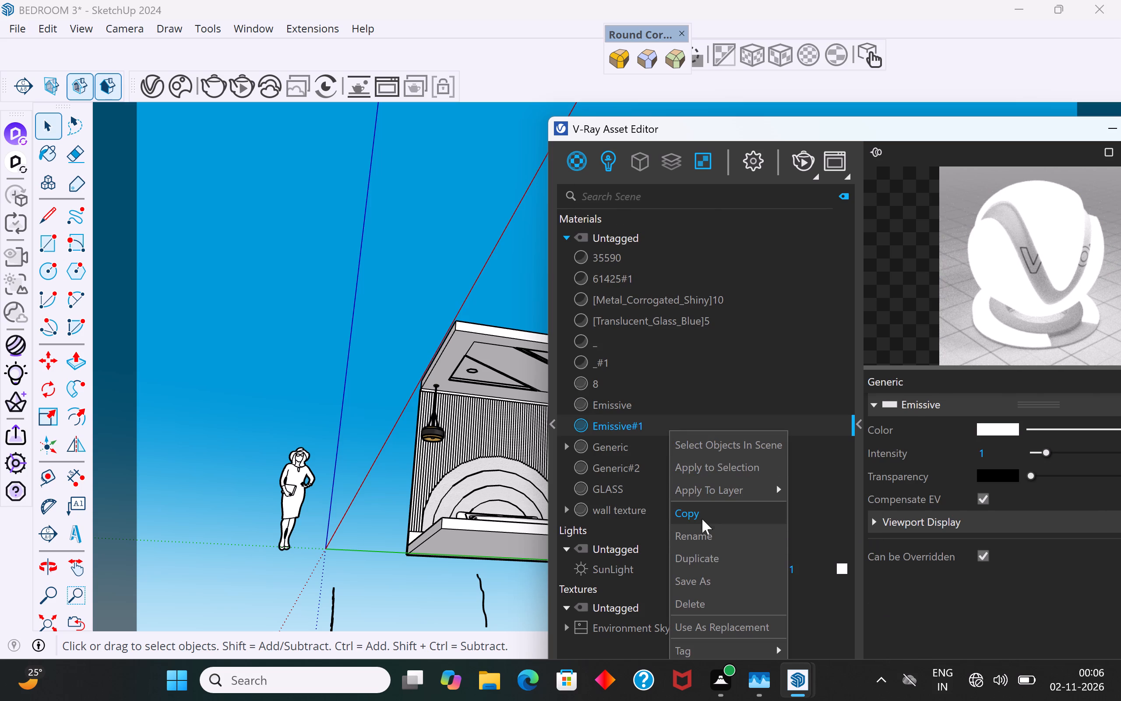
click(711, 542)
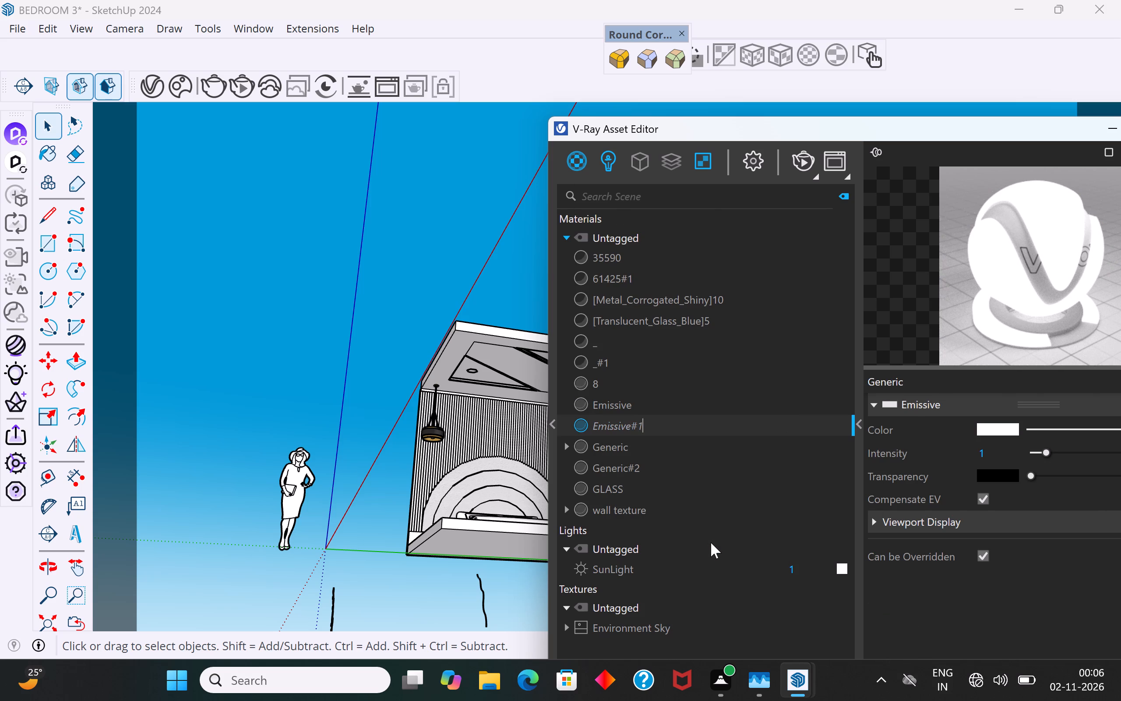
key(BackSpace)
key(BackSpace)
key(BackSpace)
key(BackSpace)
key(BackSpace)
key(BackSpace)
key(BackSpace)
key(BackSpace)
key(BackSpace)
key(BackSpace)
key(BackSpace)
key(BackSpace)
key(BackSpace)
key(BackSpace)
key(BackSpace)
key(BackSpace)
key(BackSpace)
key(BackSpace)
key(BackSpace)
key(BackSpace)
text(celling)
key(space)
text(light)
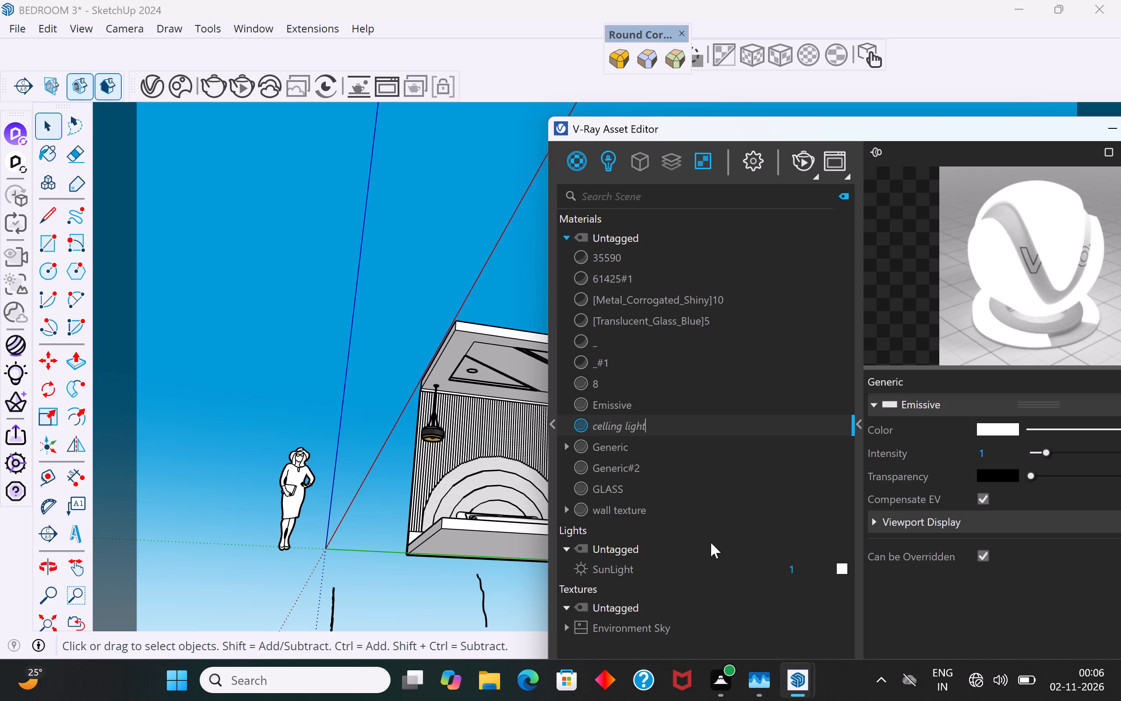
key(Return)
Apply the "celling light" material to the inset channel face on the short outer side of the triangular recess nearest the slatted wall.
click(454, 581)
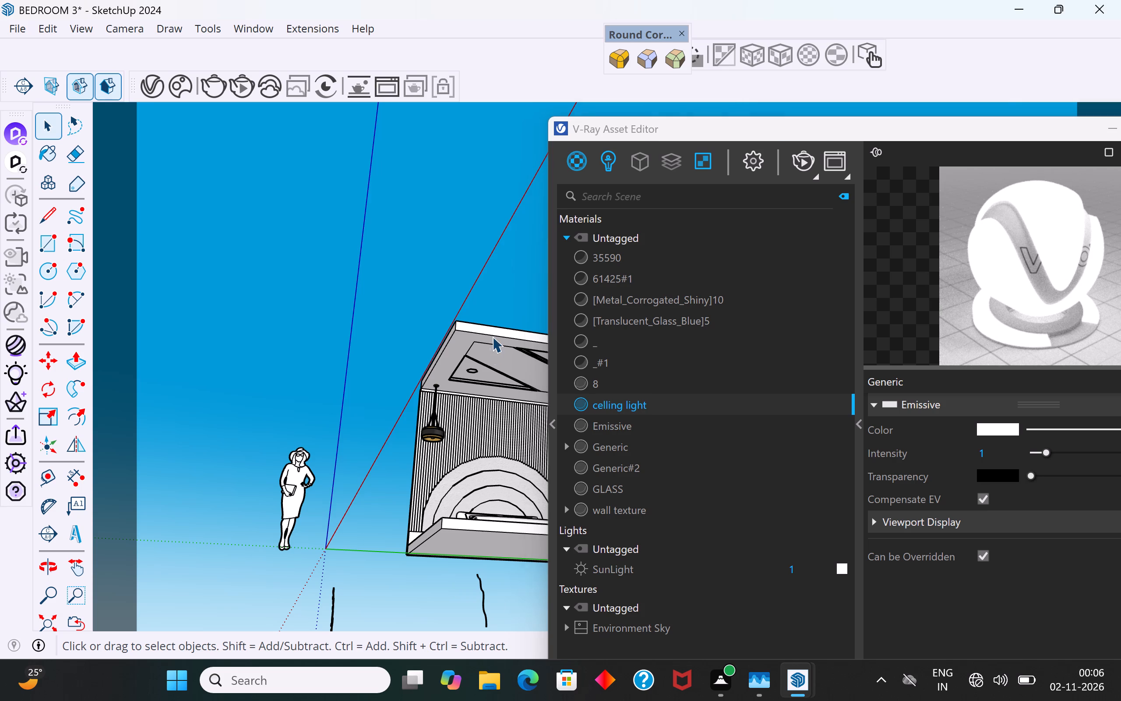
scroll(492, 334, up, 10)
middle_drag(476, 379, 516, 217)
middle_drag(462, 274, 187, 370)
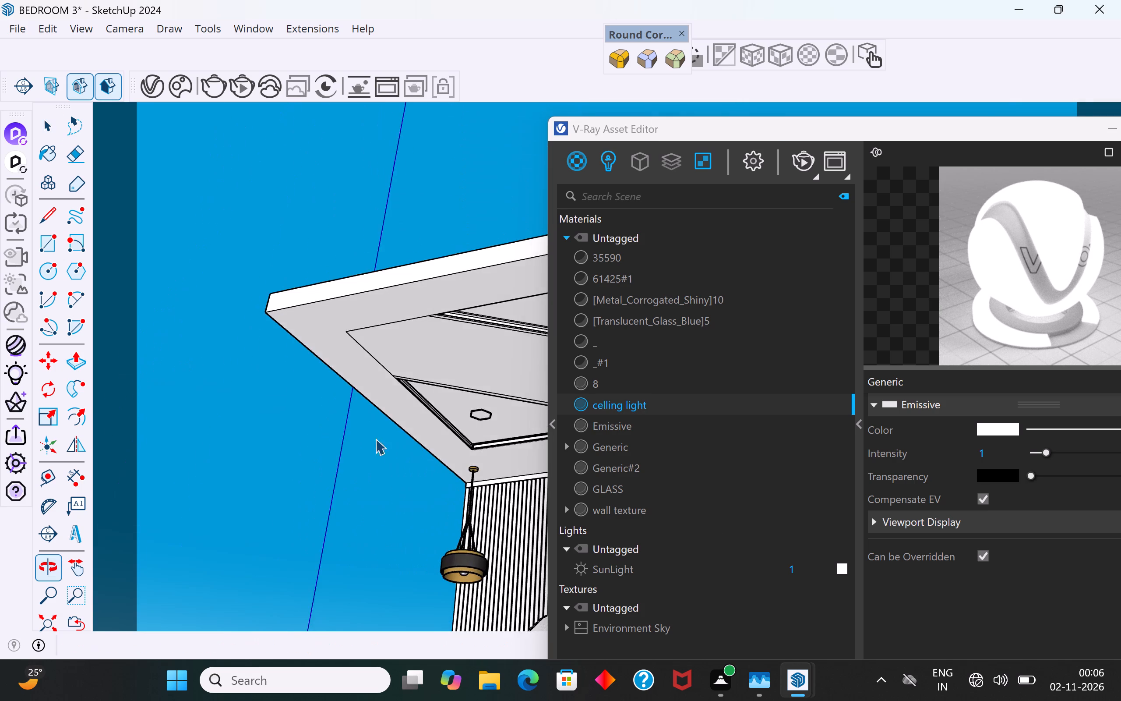
scroll(417, 431, up, 10)
middle_drag(486, 390, 392, 387)
scroll(449, 432, up, 8)
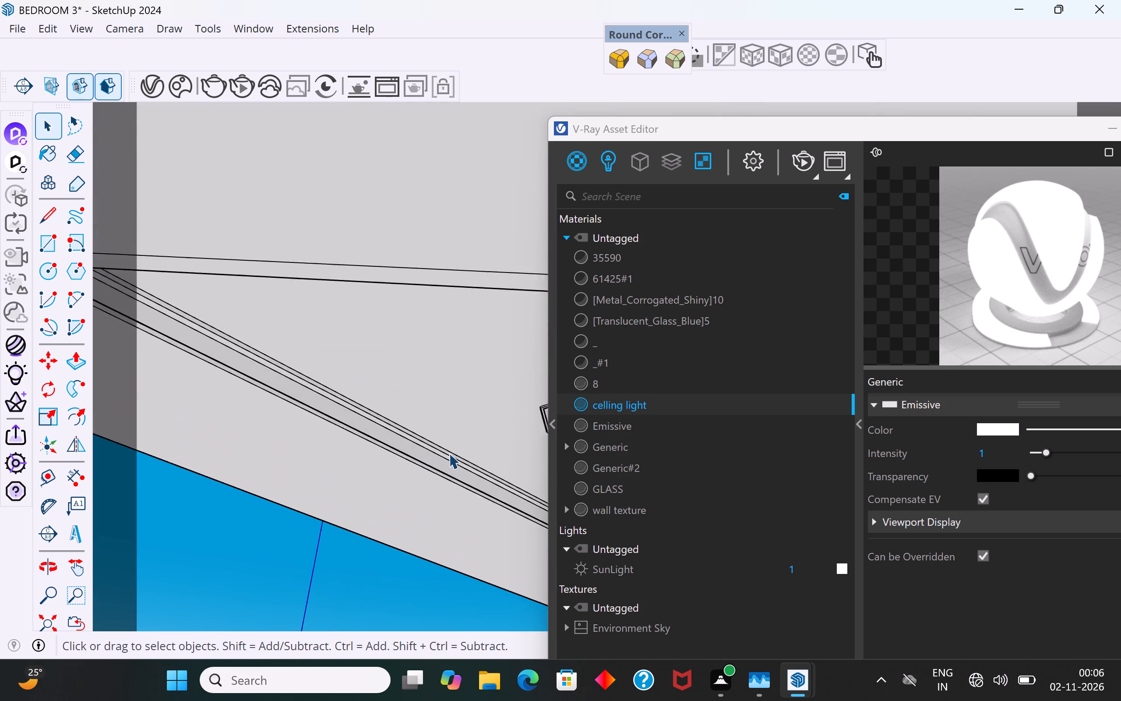
scroll(449, 453, up, 2)
click(459, 474)
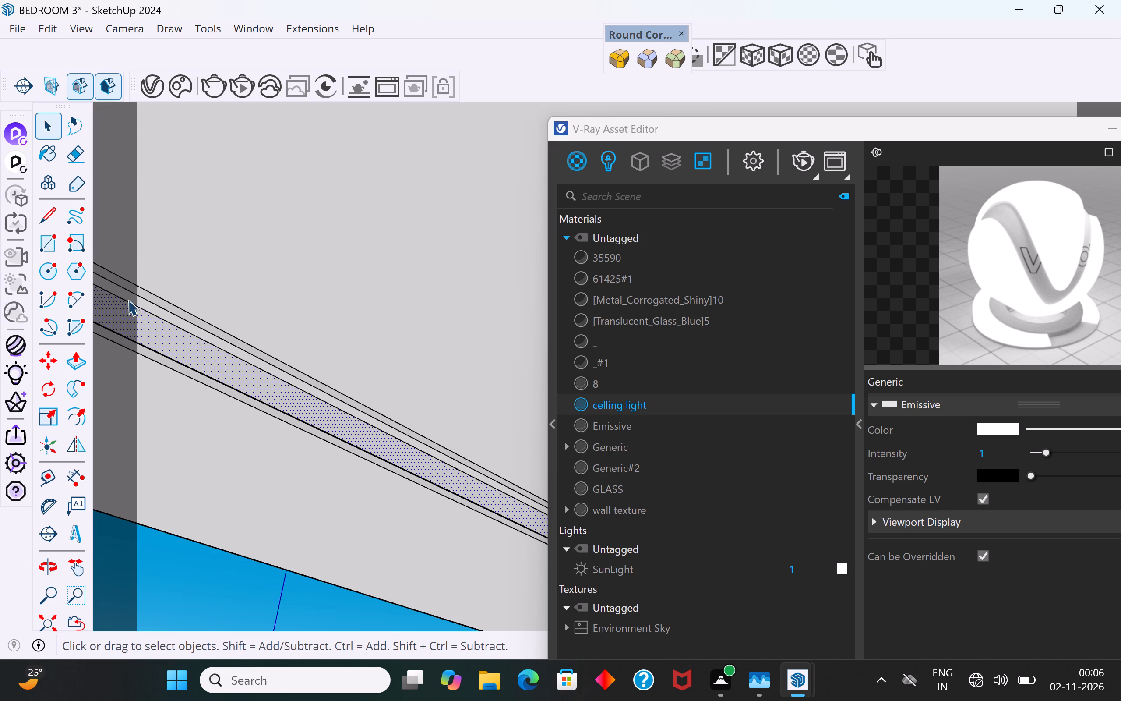
click(78, 351)
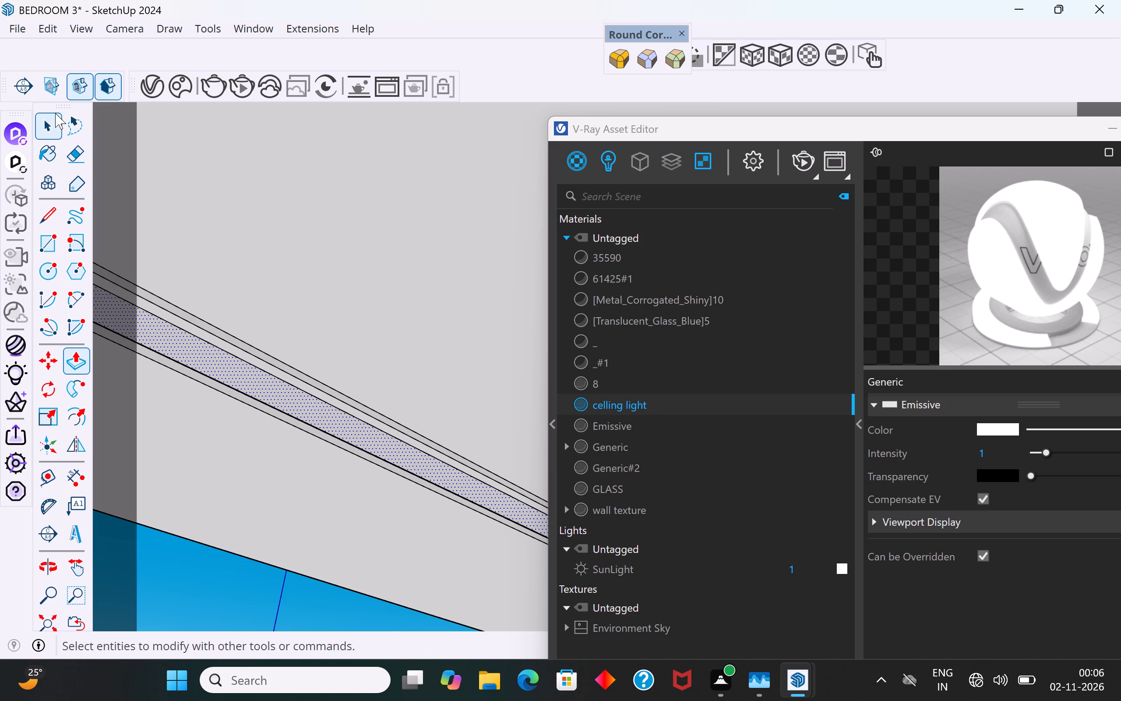
click(54, 124)
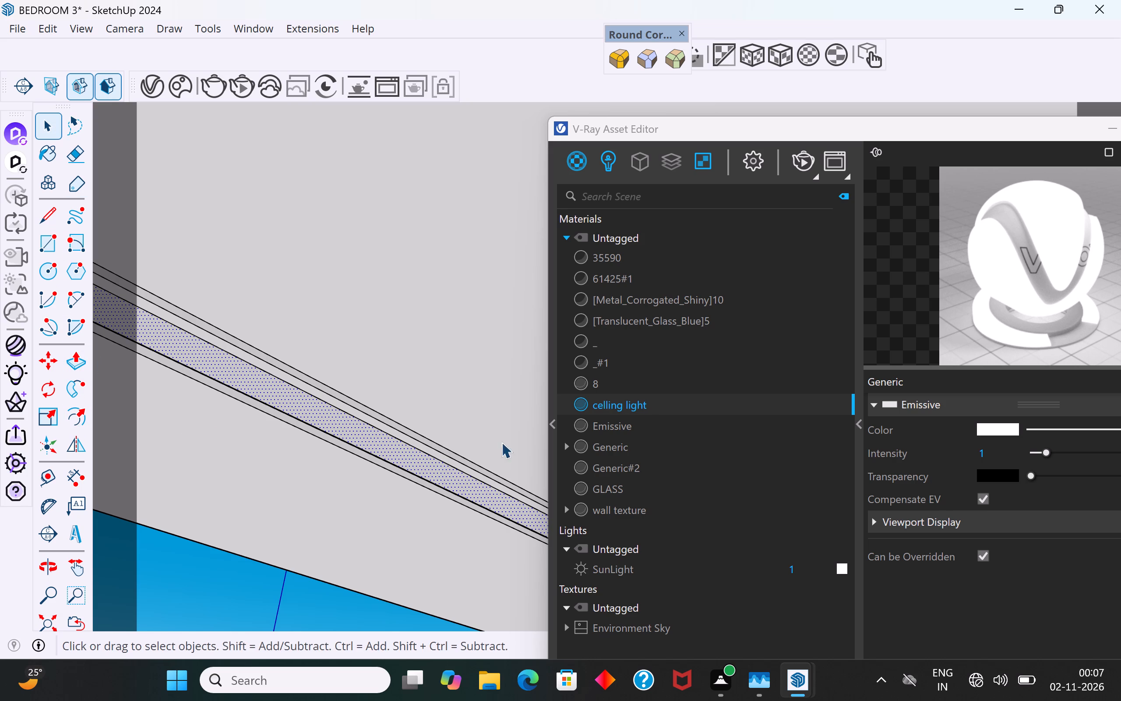
middle_drag(446, 491, 412, 525)
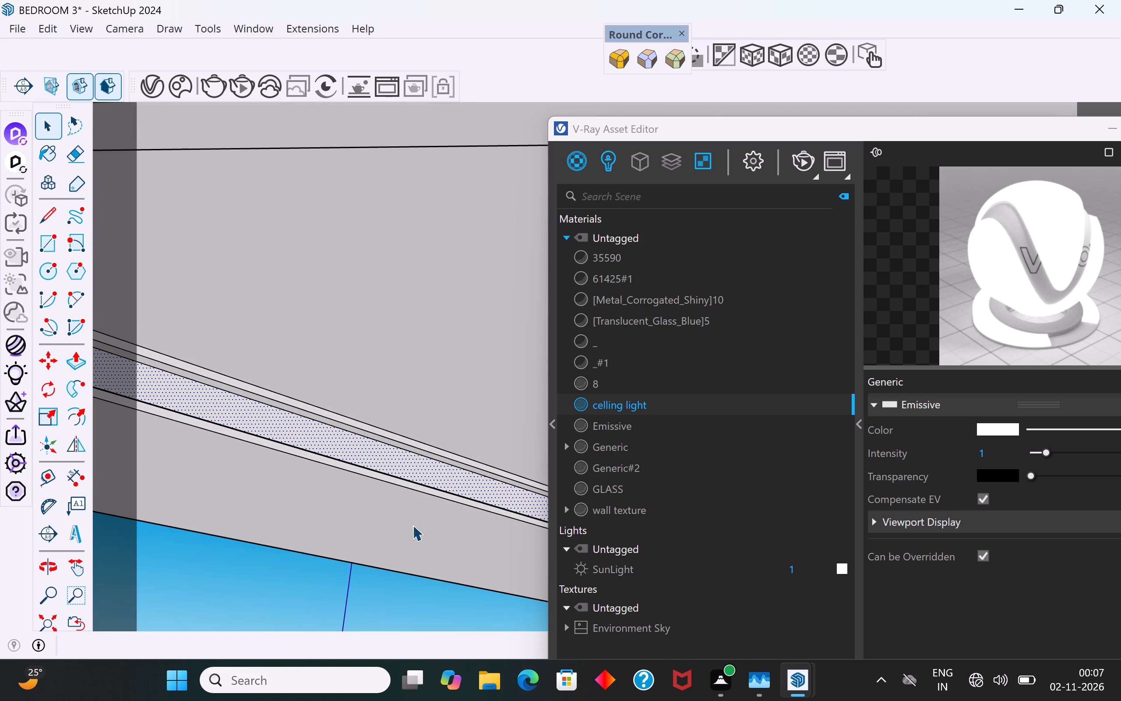
click(419, 608)
click(464, 487)
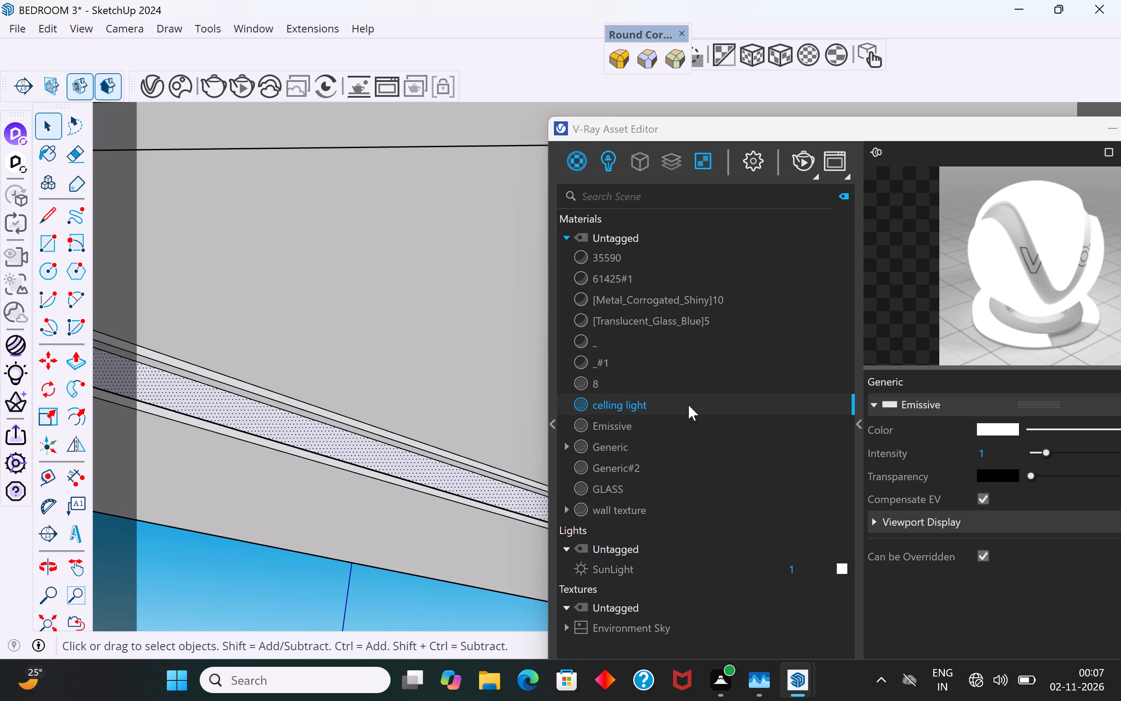
right_click(688, 405)
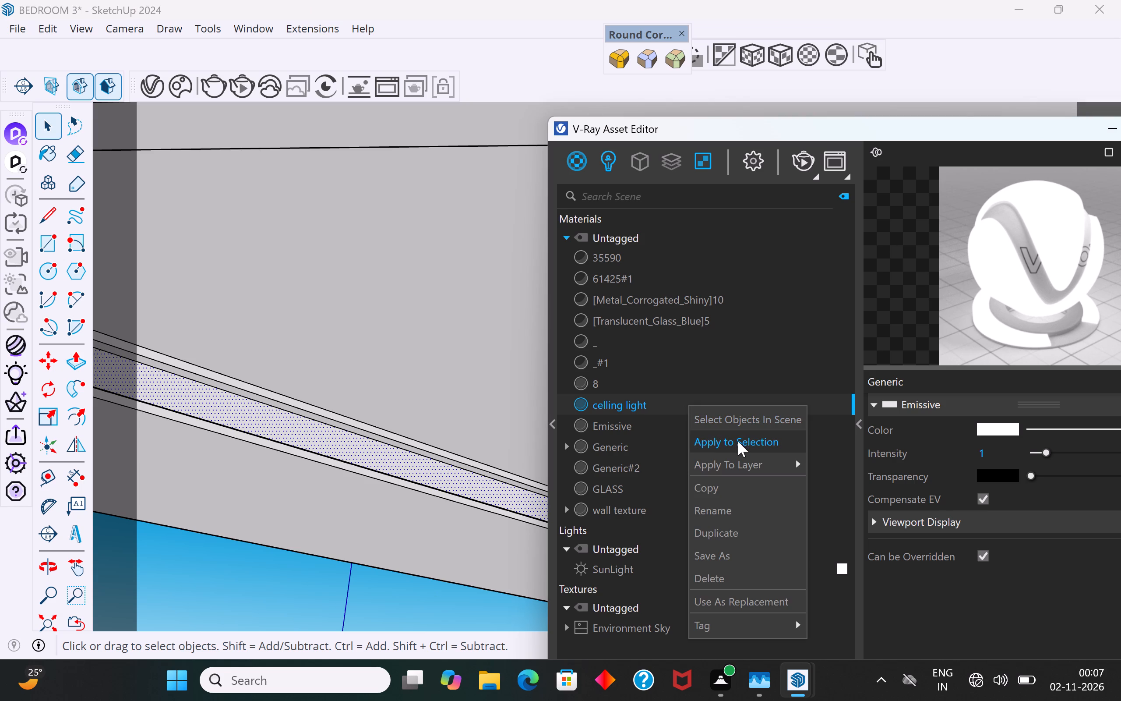
click(738, 441)
Set the "celling light" emissive intensity to 3.7.
drag(908, 134, 695, 156)
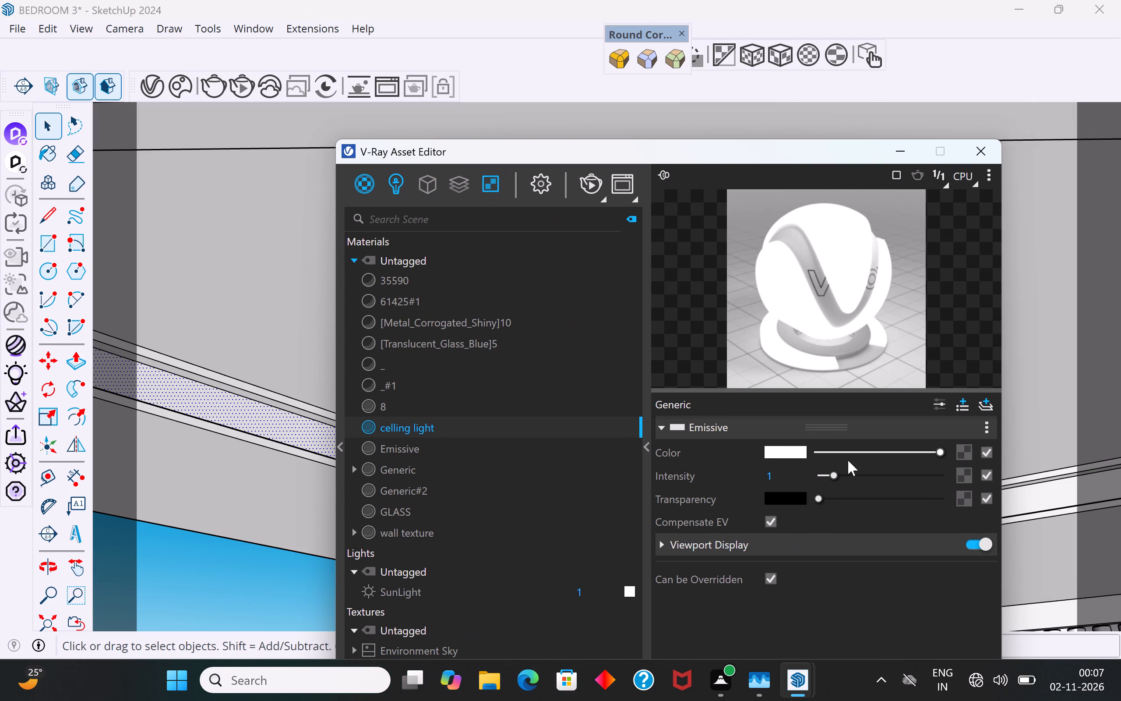
drag(835, 474, 866, 473)
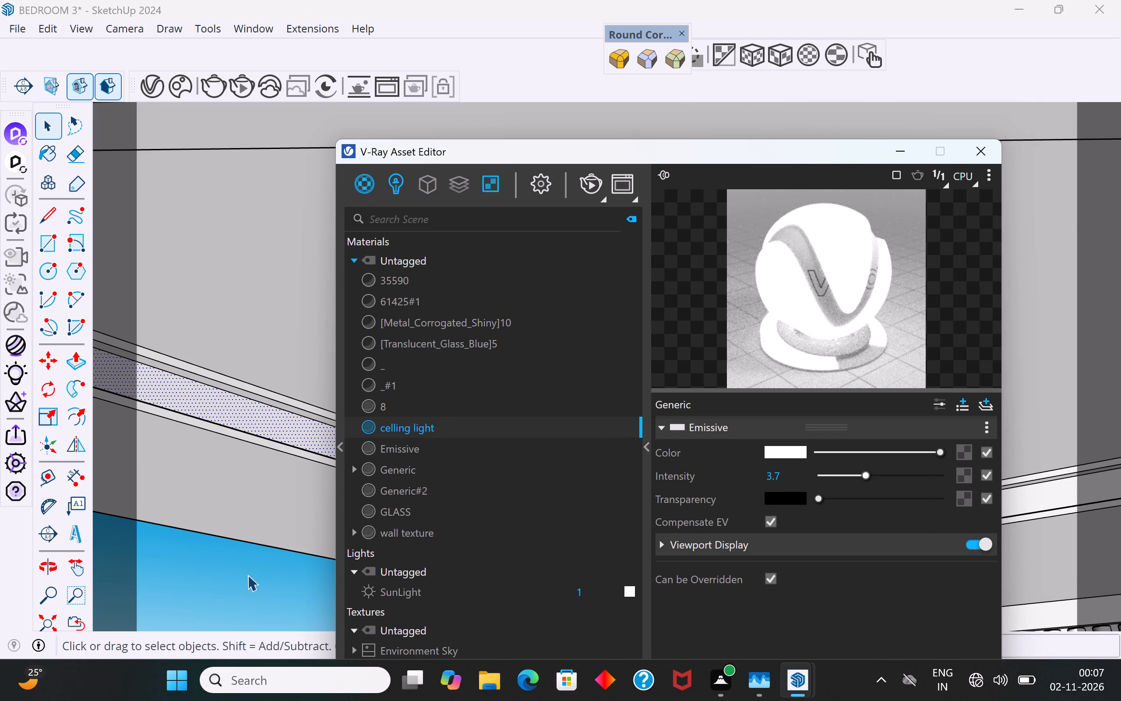
Reapply the "celling light" material to the same short-side channel face.
click(247, 575)
scroll(333, 457, down, 5)
click(303, 423)
right_click(427, 425)
click(464, 460)
Apply the "celling light" material to the adjoining channel face that runs parallel to the slatted wall in the same recess.
scroll(281, 408, down, 10)
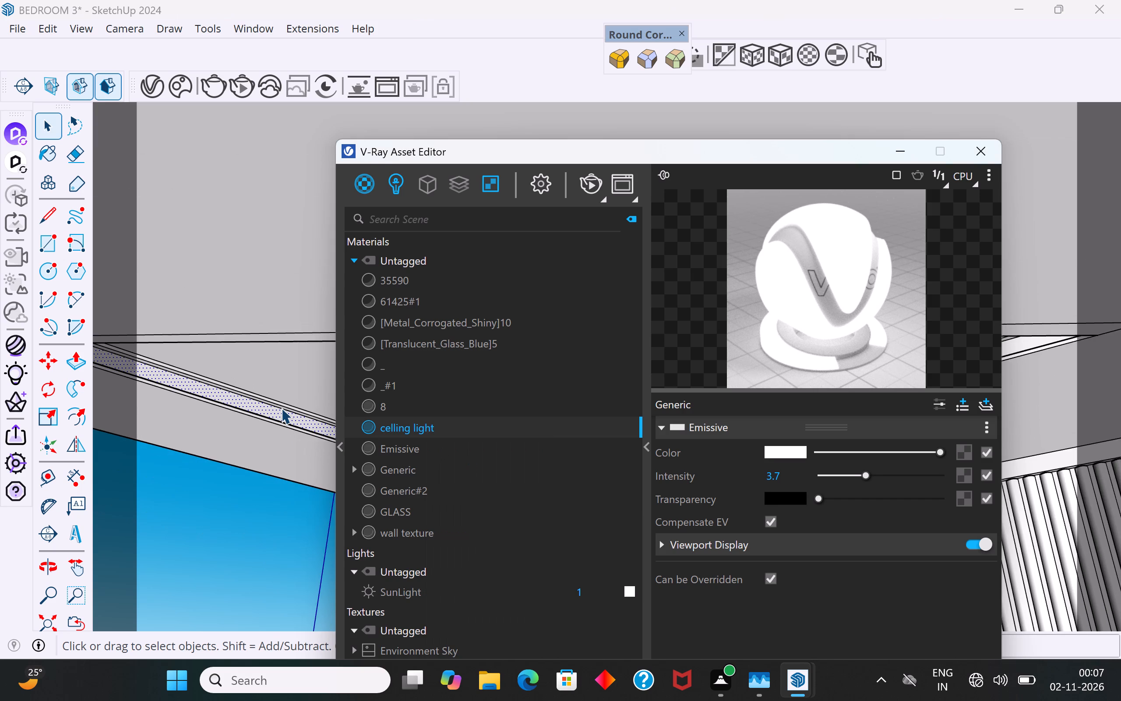
middle_drag(282, 388, 304, 350)
drag(515, 151, 949, 285)
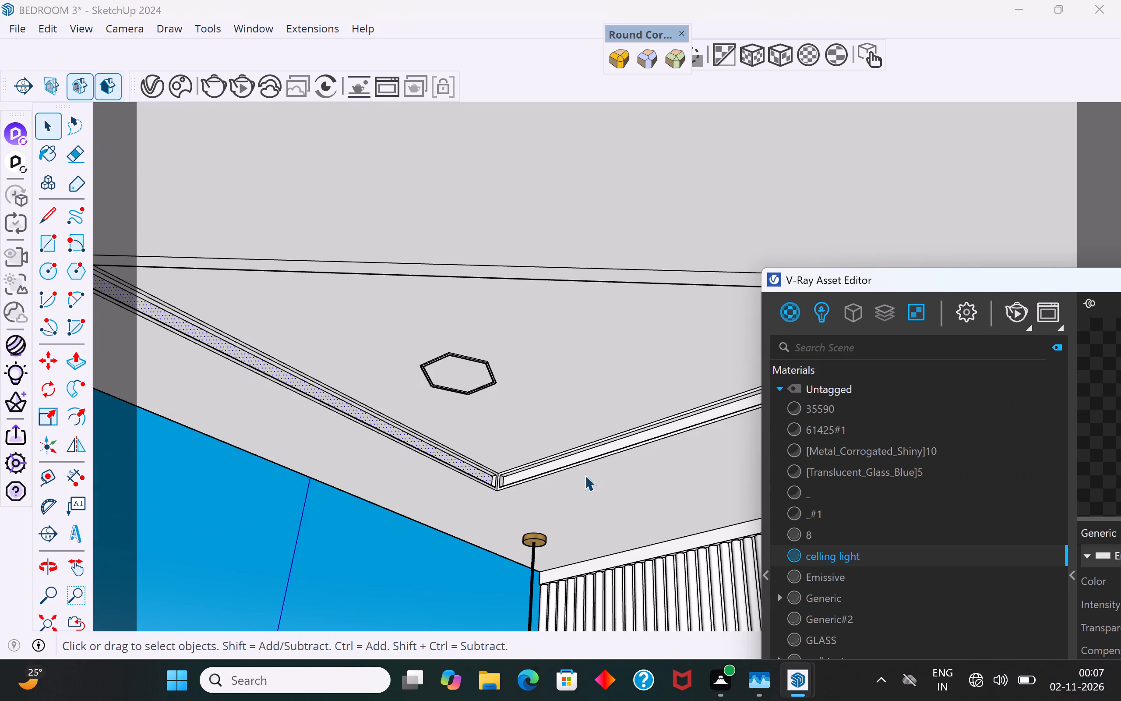
scroll(580, 474, up, 6)
click(595, 437)
right_click(856, 553)
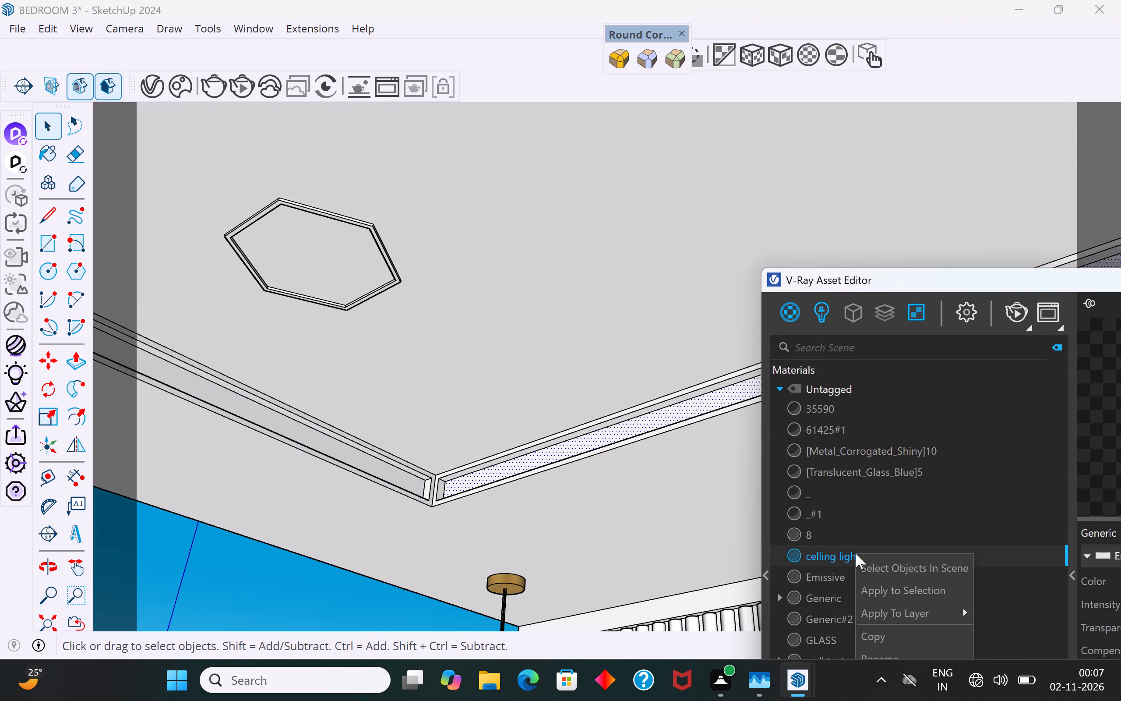
click(895, 590)
Apply the "celling light" material to the inset channel face along the long diagonal side of the same recess.
scroll(445, 453, down, 4)
scroll(506, 401, down, 4)
middle_drag(509, 399, 119, 394)
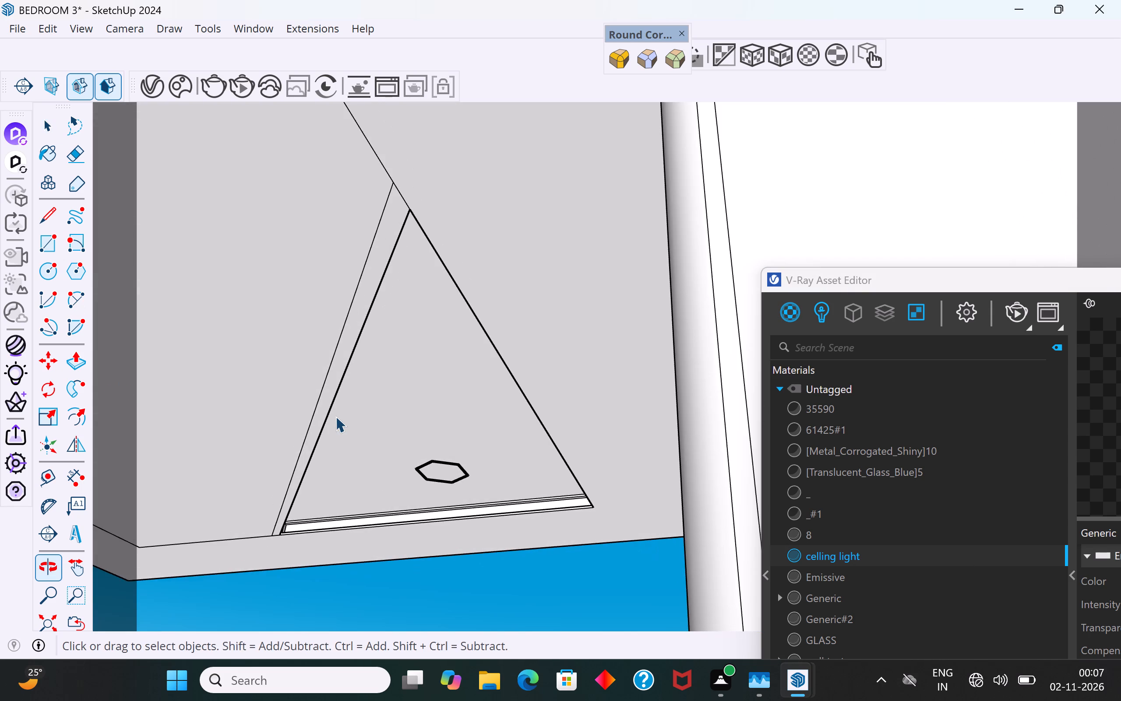
scroll(335, 416, up, 10)
middle_drag(377, 432, 275, 474)
scroll(268, 511, up, 5)
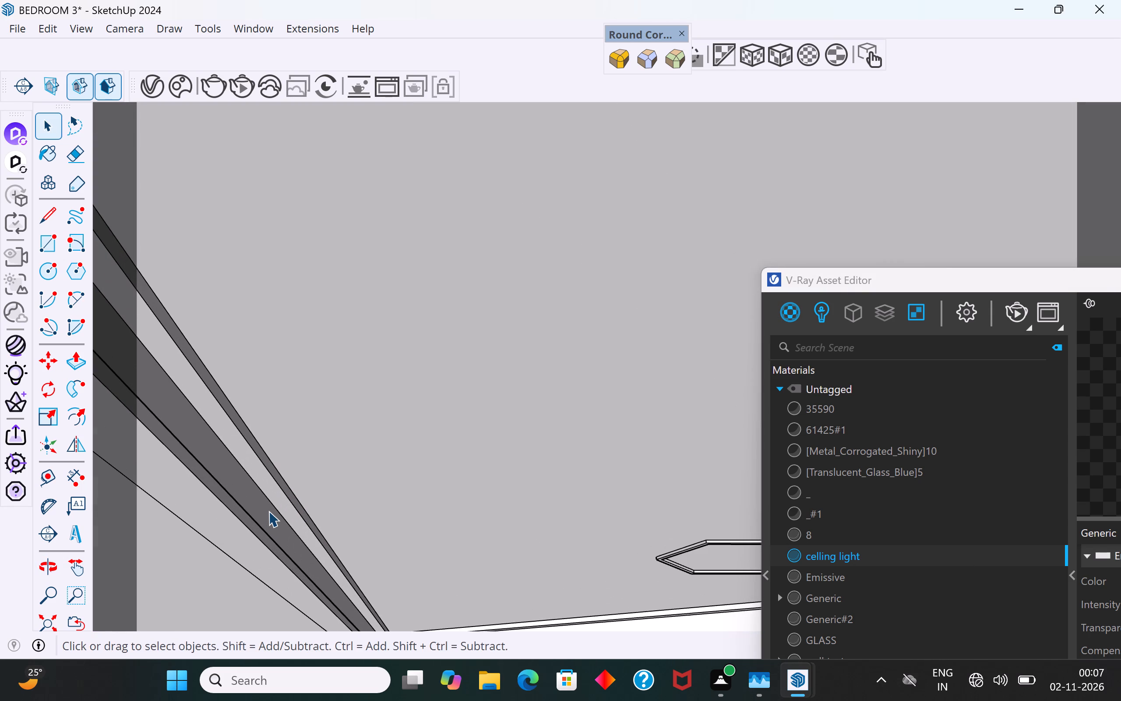
click(264, 513)
right_click(872, 556)
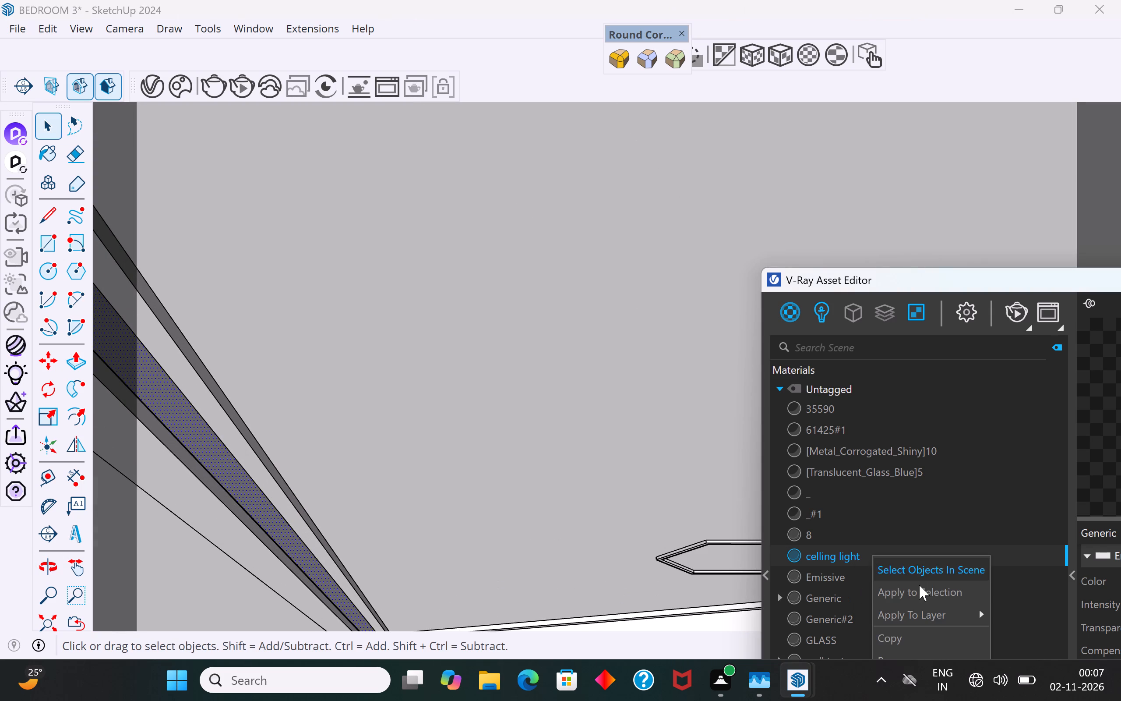
click(919, 586)
Apply the "celling light" material to the diagonal channel face and the front-edge channel face of the other triangular recess.
scroll(641, 396, down, 14)
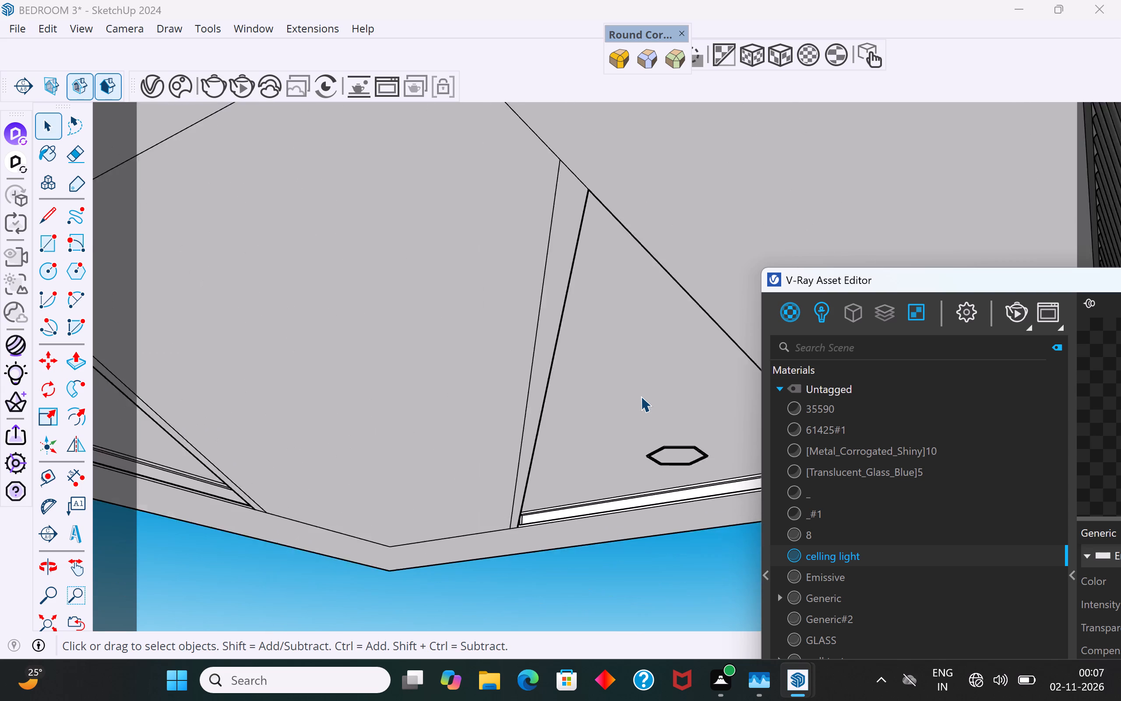
scroll(641, 396, down, 7)
middle_drag(461, 451, 540, 456)
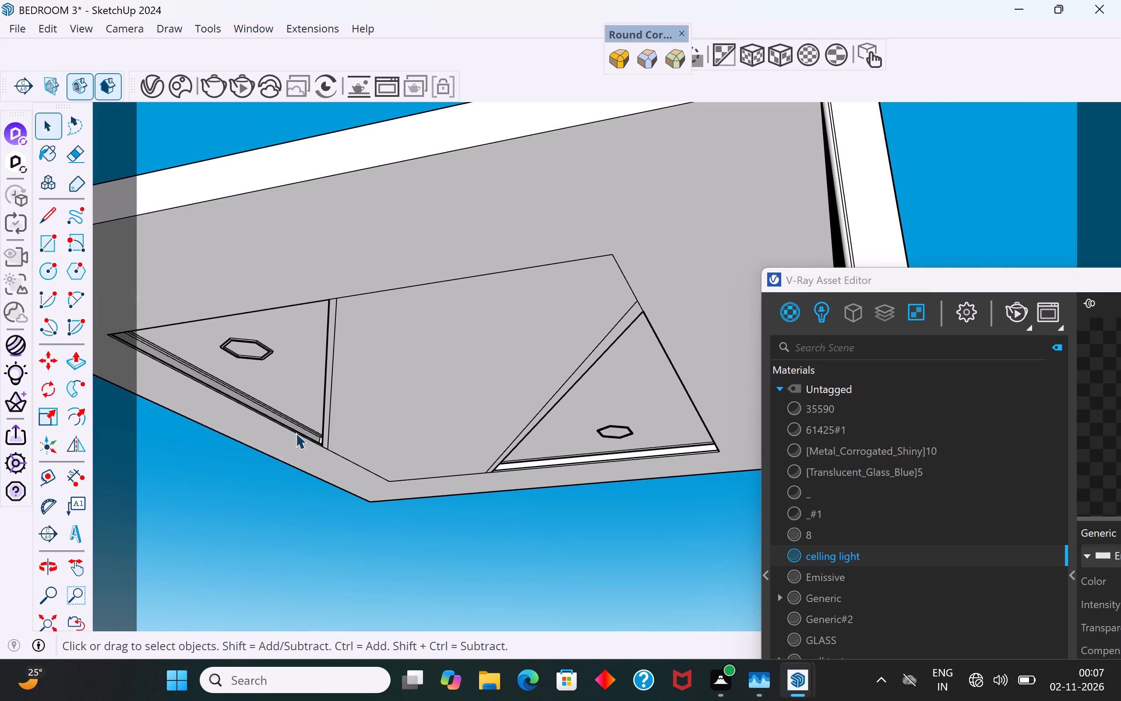
scroll(257, 386, up, 4)
scroll(440, 401, down, 4)
scroll(294, 368, up, 10)
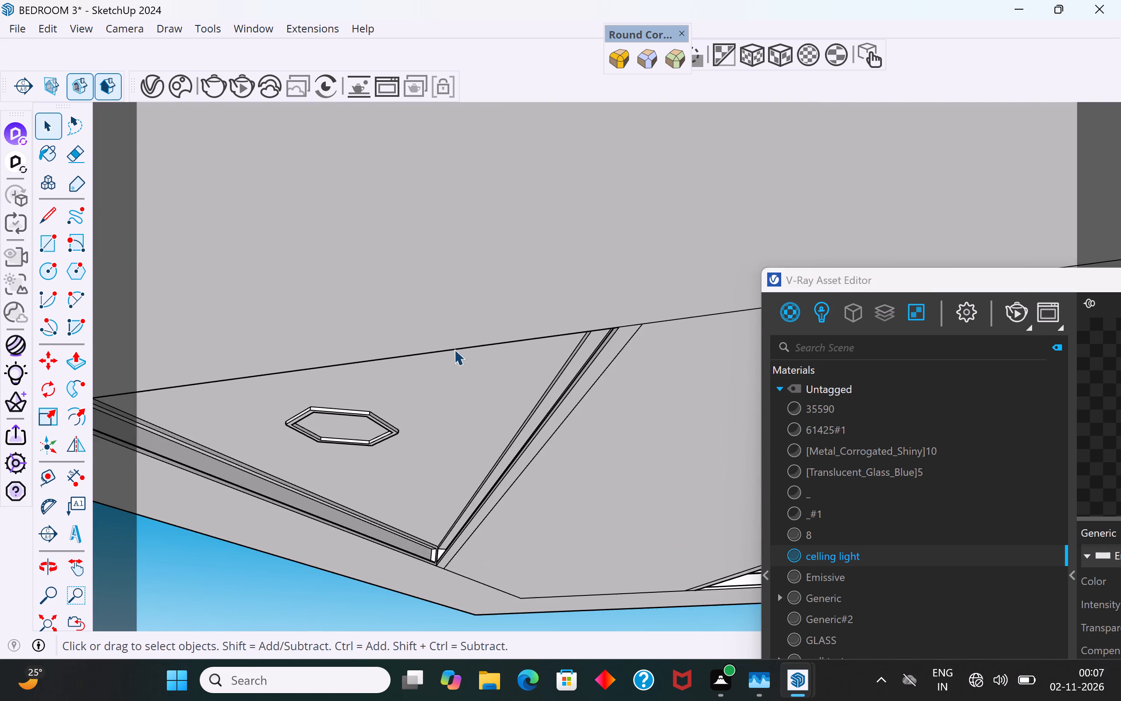
scroll(454, 349, up, 11)
middle_drag(645, 391, 690, 423)
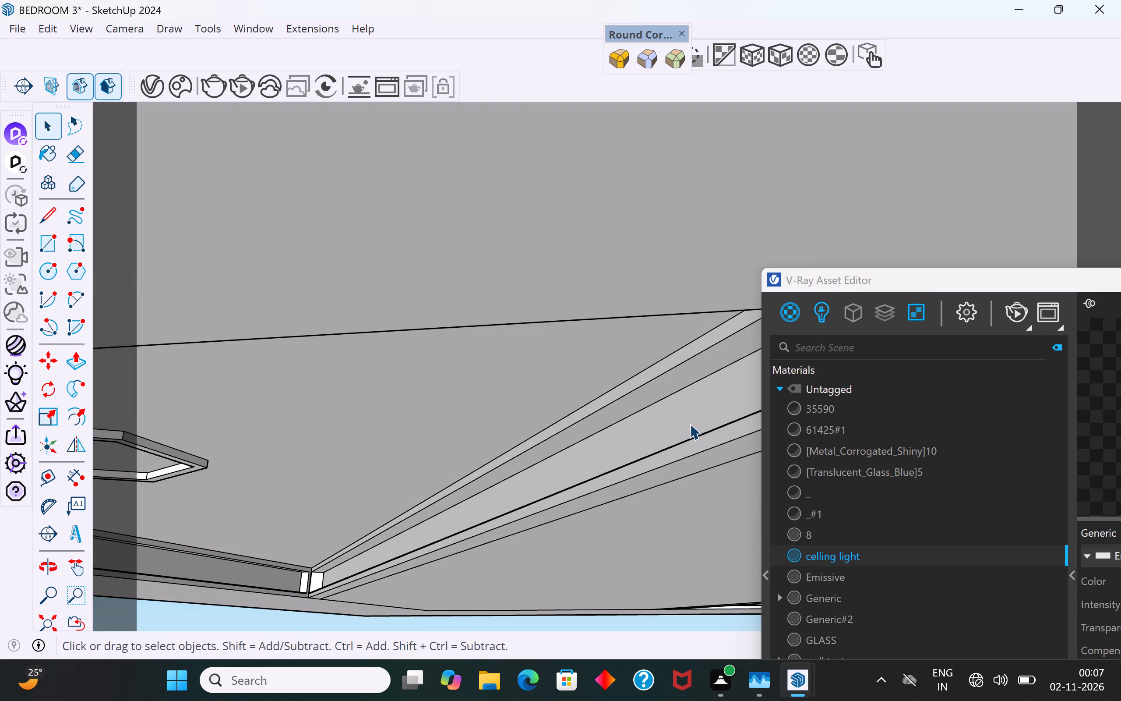
click(691, 422)
right_click(882, 563)
click(935, 598)
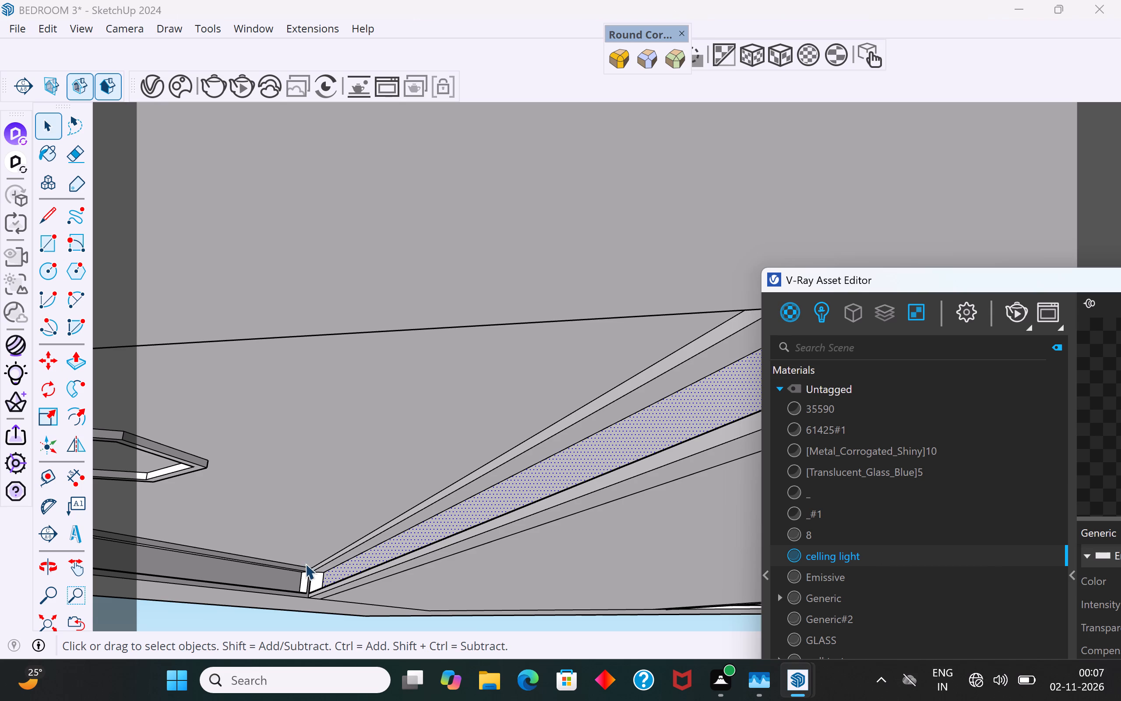
click(259, 577)
right_click(929, 557)
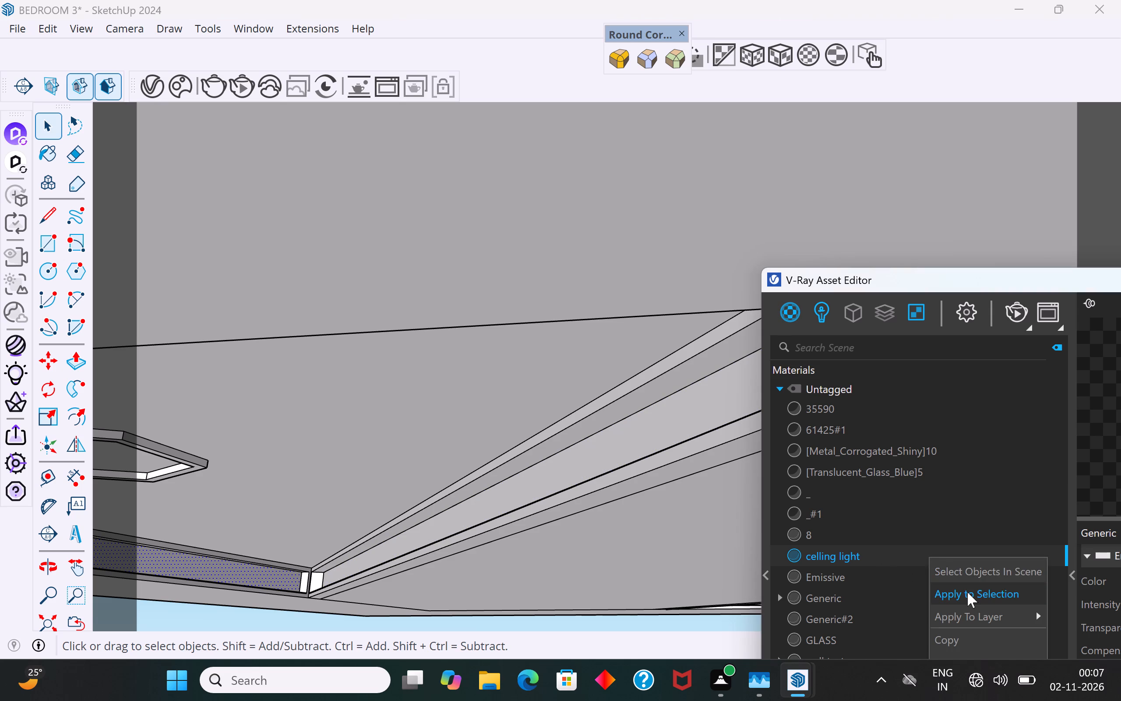
click(967, 592)
Apply the "celling light" material to the remaining short-side channel face of the second triangular recess.
scroll(517, 297, down, 3)
scroll(418, 382, down, 12)
middle_drag(290, 456, 499, 368)
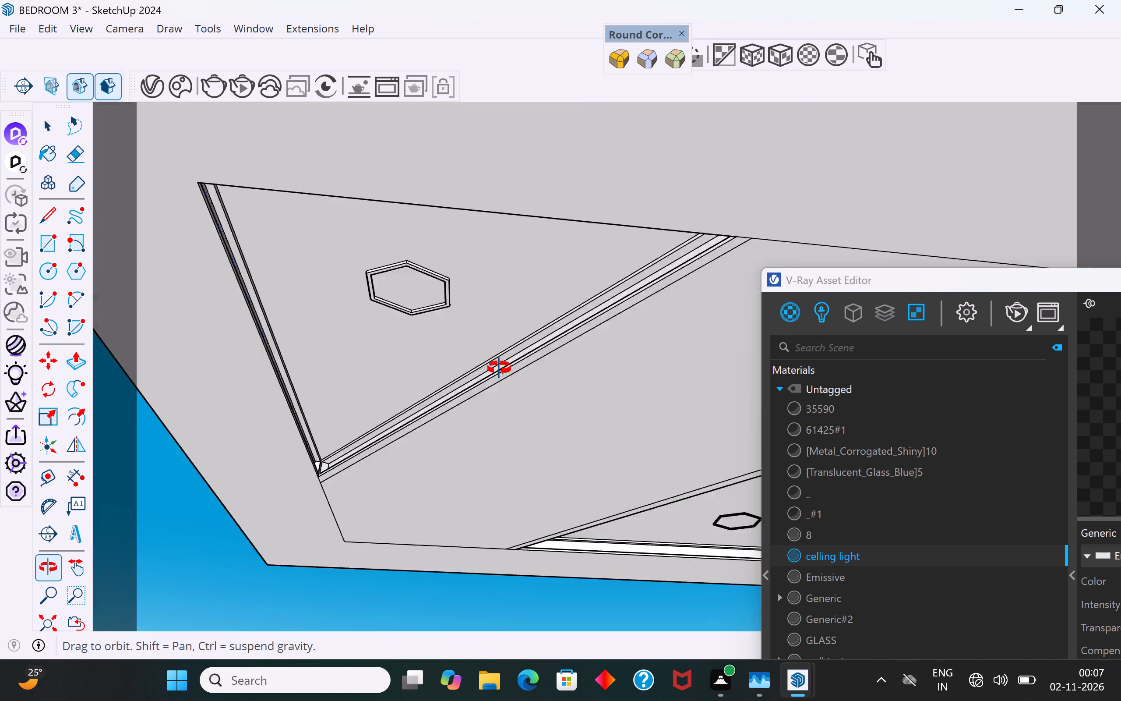
middle_drag(499, 368, 630, 399)
scroll(346, 407, down, 11)
middle_drag(337, 414, 578, 417)
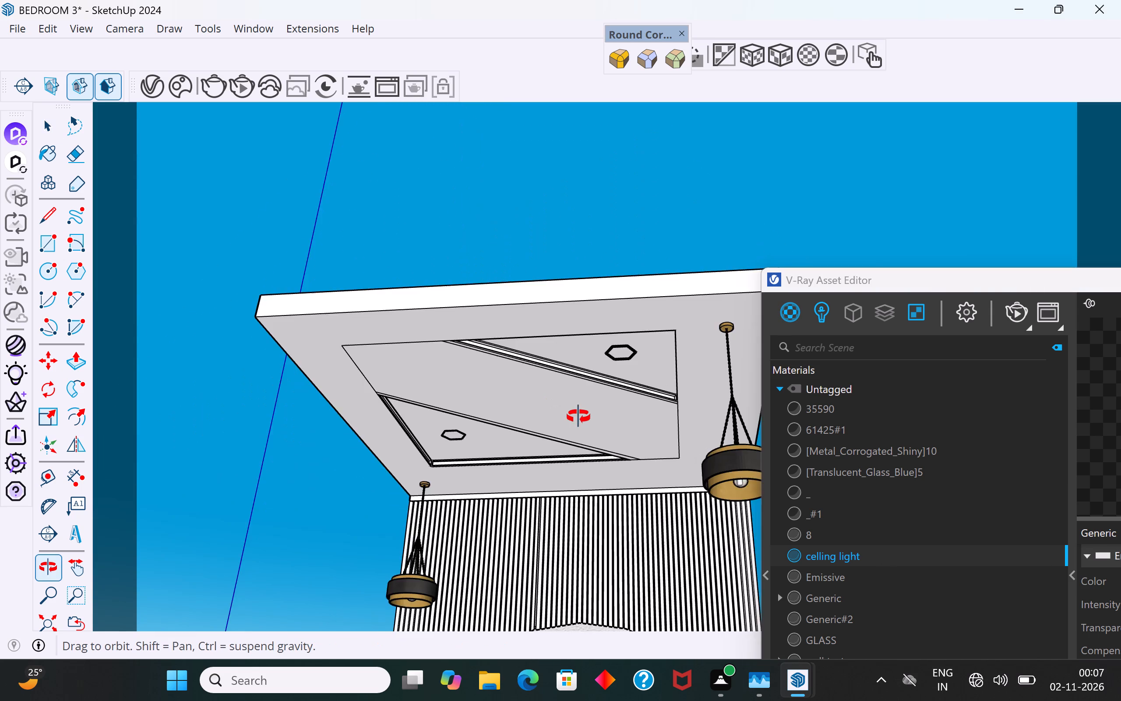
middle_drag(578, 417, 627, 460)
scroll(754, 386, up, 4)
scroll(413, 451, down, 6)
scroll(471, 451, up, 1)
middle_drag(513, 456, 625, 478)
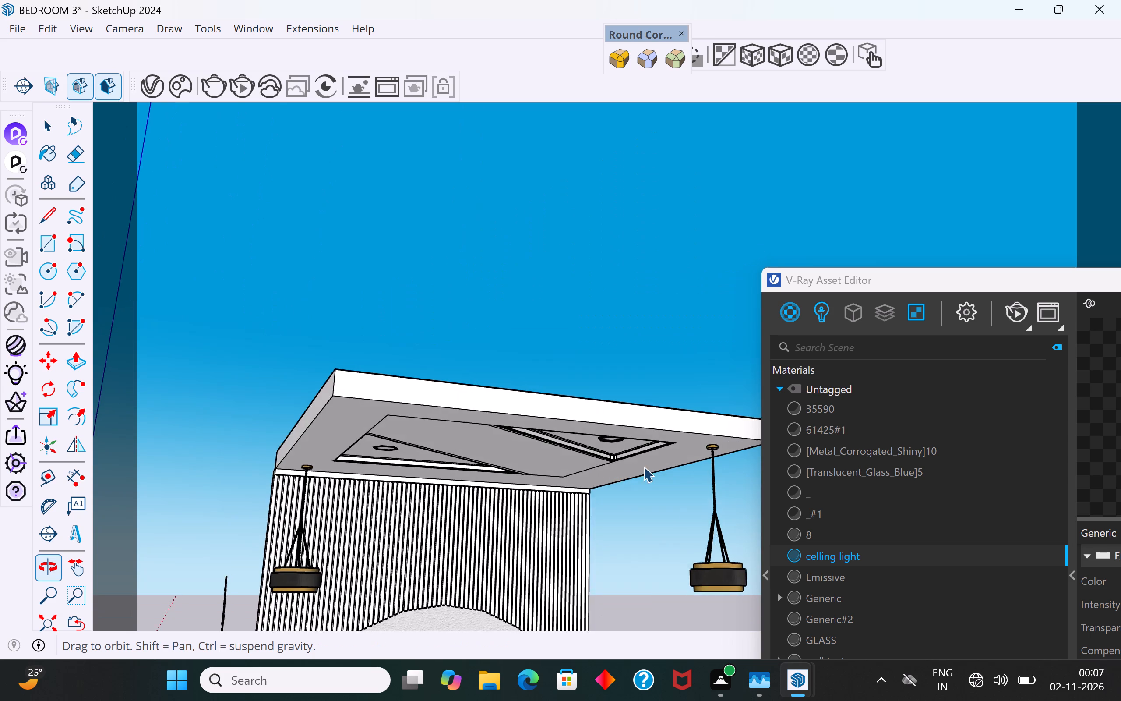
scroll(655, 459, up, 14)
click(668, 431)
right_click(834, 554)
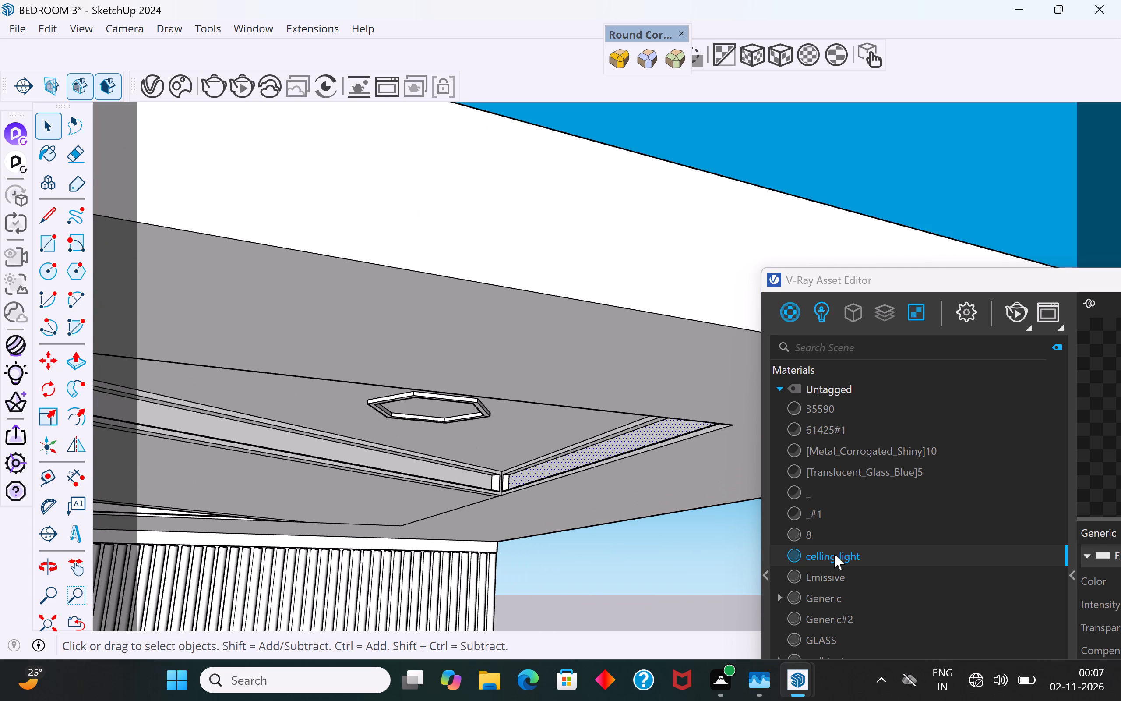
click(892, 591)
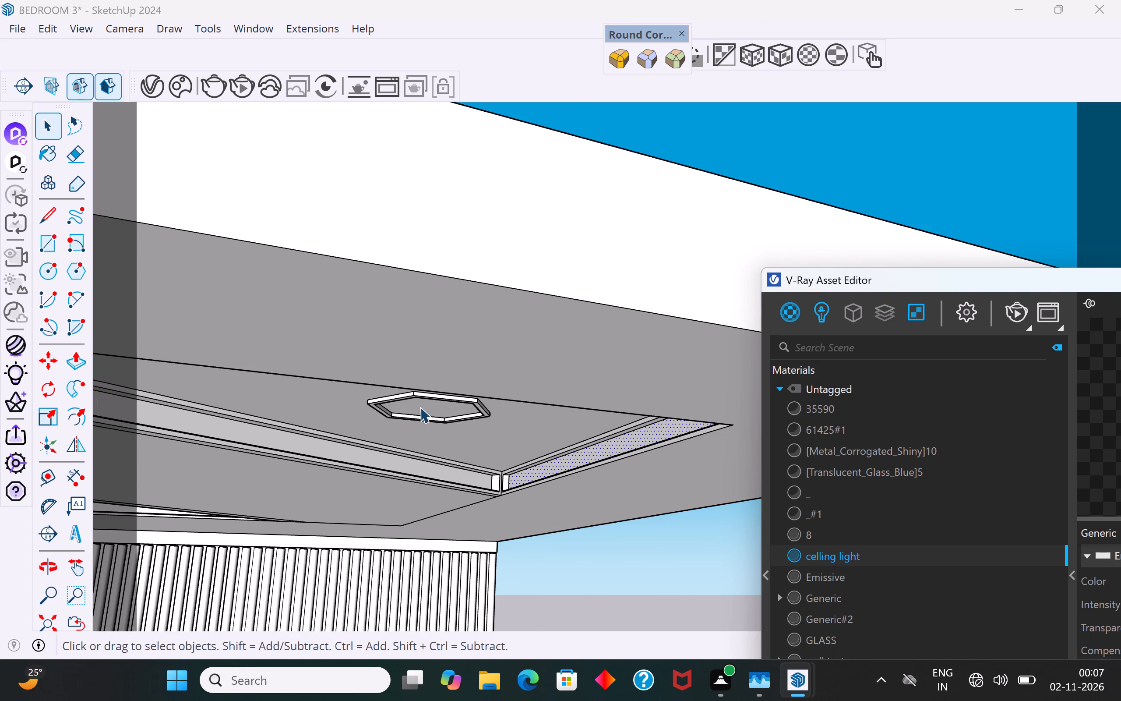
Apply the "celling light" material to the inner hexagon faces in both triangular recesses.
click(426, 402)
right_click(841, 559)
click(898, 597)
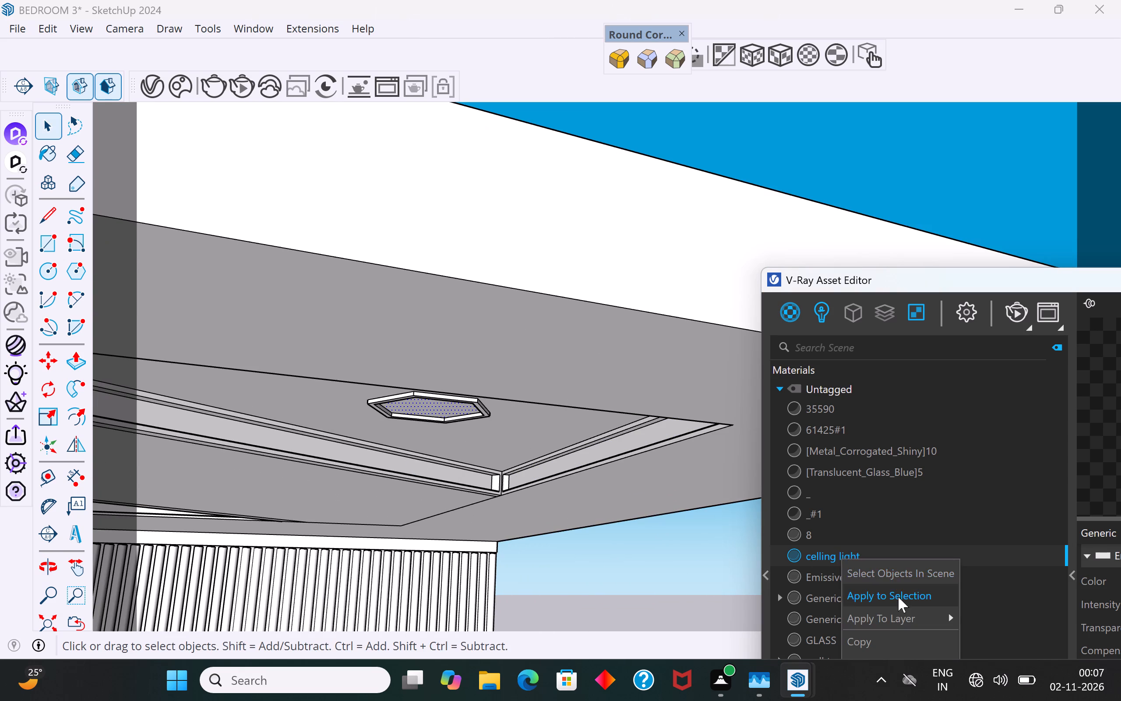
scroll(518, 398, down, 17)
scroll(229, 414, up, 8)
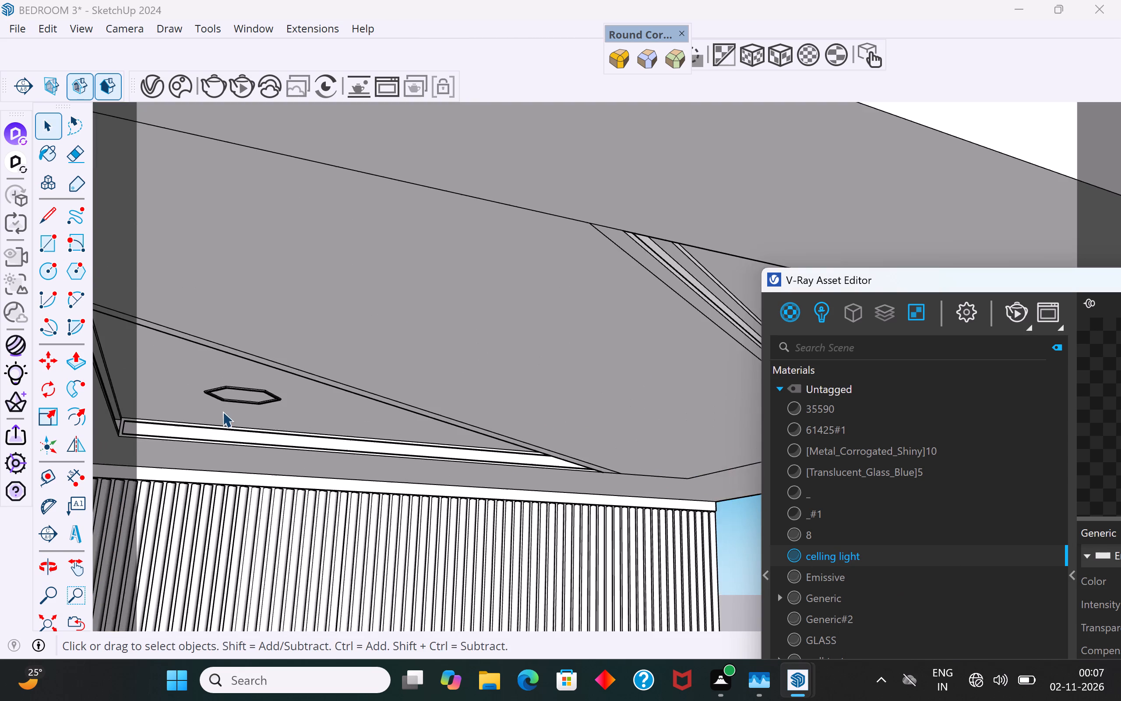
scroll(222, 411, up, 15)
click(251, 389)
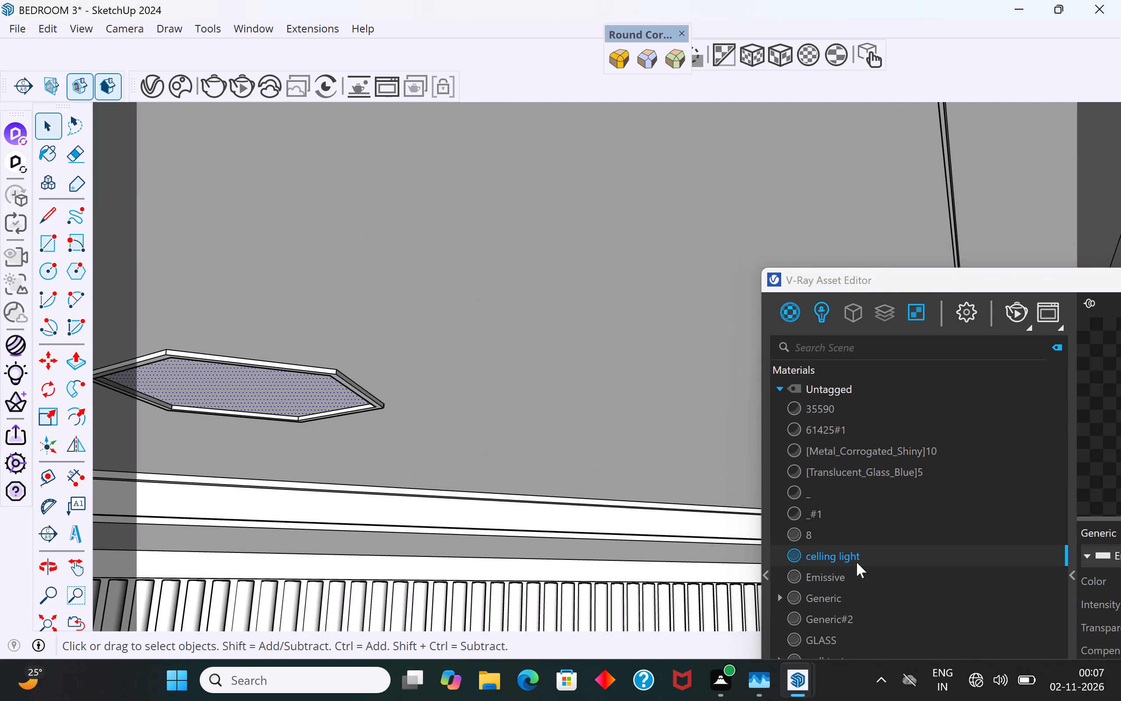
right_click(880, 559)
click(913, 604)
Bring the whole bedroom back into view and examine the ceiling and room from the front.
scroll(515, 410, down, 15)
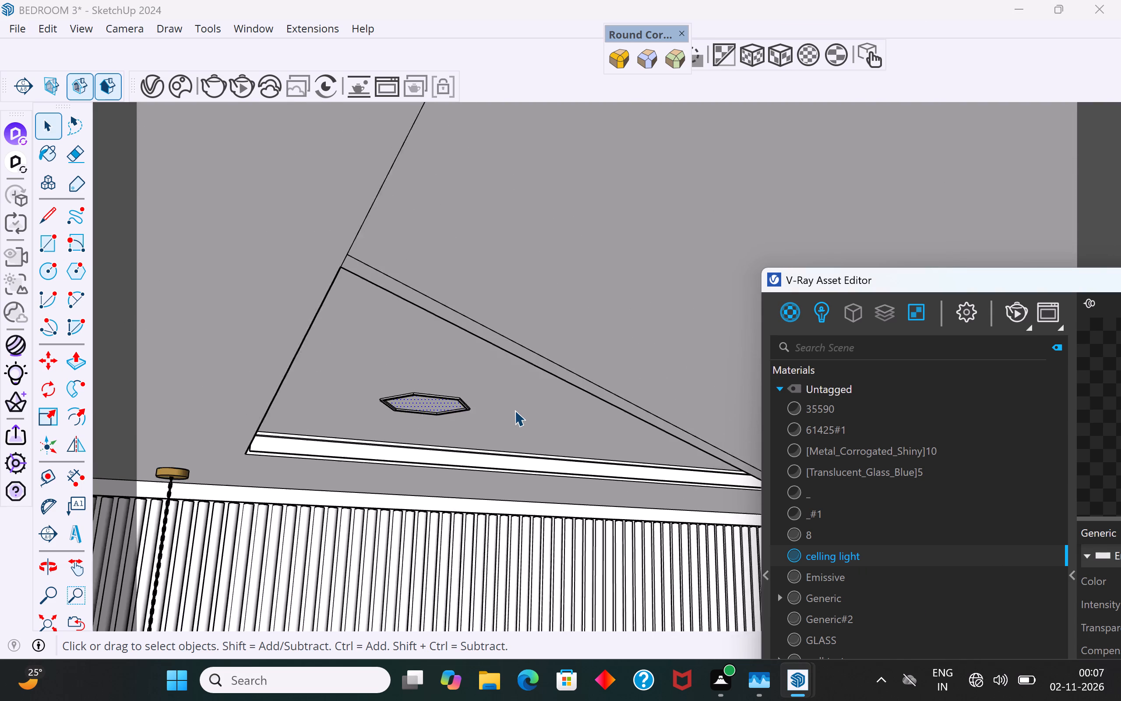
scroll(515, 410, up, 1)
scroll(515, 410, down, 14)
middle_drag(384, 270, 223, 380)
scroll(393, 252, down, 2)
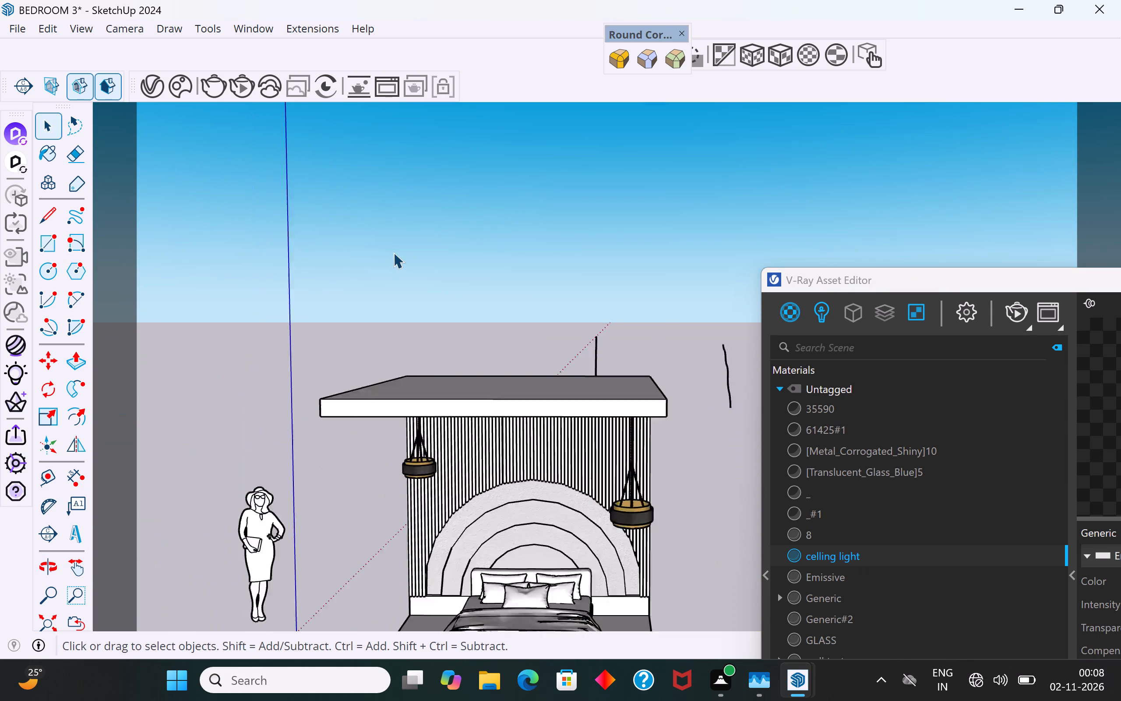
scroll(393, 252, down, 3)
middle_drag(442, 308, 402, 280)
scroll(474, 284, up, 4)
scroll(479, 276, down, 2)
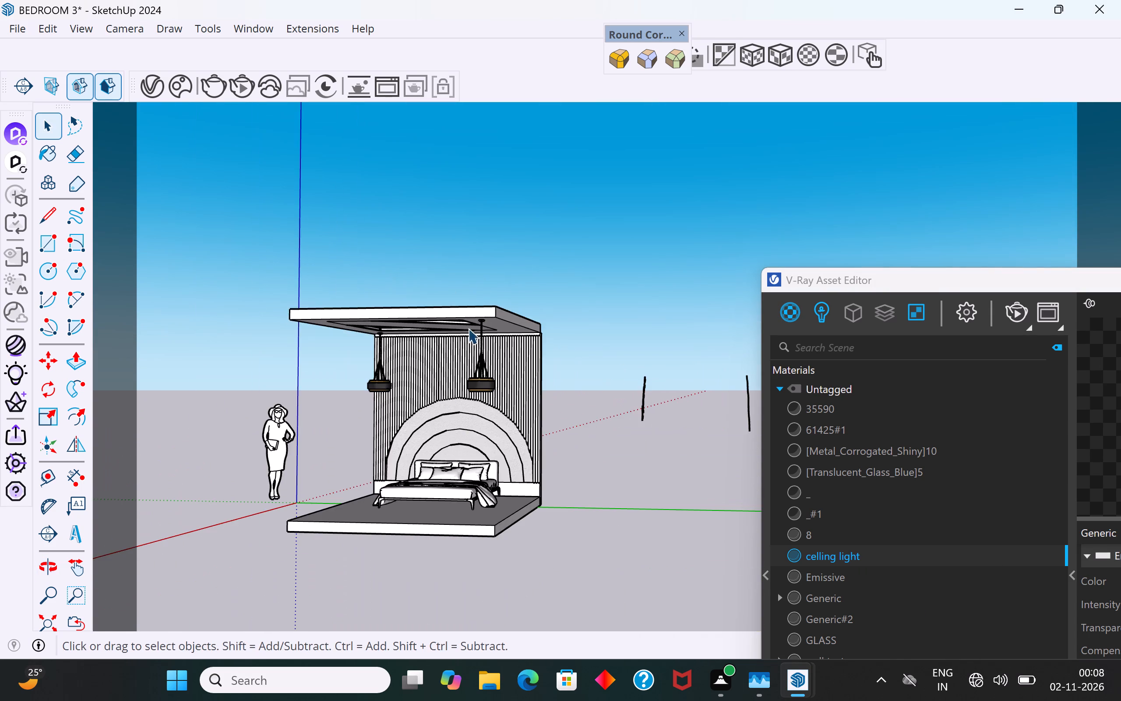
Close the asset editor and unhide all hidden parts of the bedroom.
scroll(439, 399, up, 3)
click(567, 192)
drag(1067, 280, 873, 267)
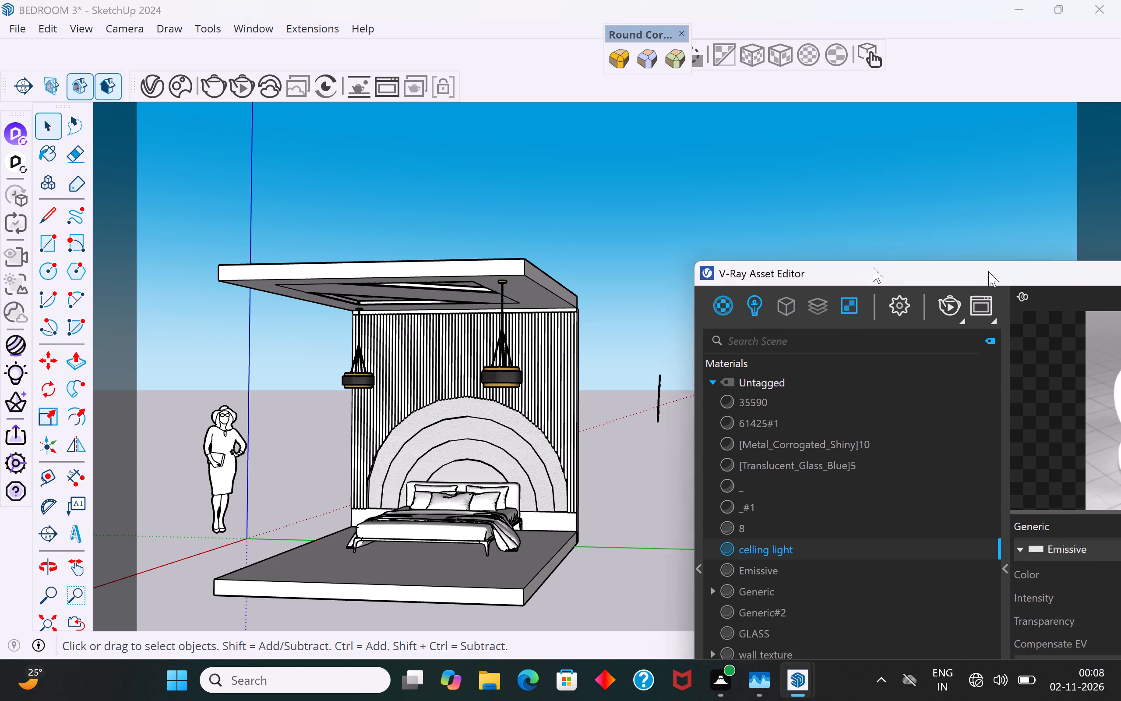
drag(873, 267, 792, 255)
drag(967, 252, 761, 238)
click(929, 247)
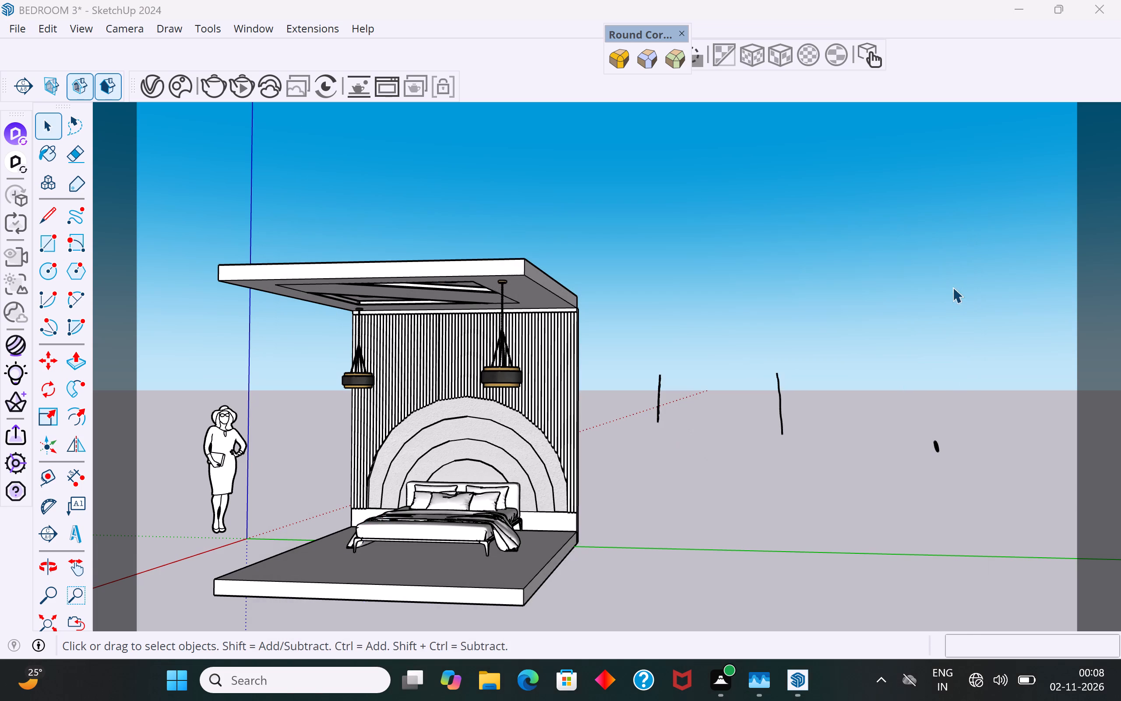
click(976, 284)
click(20, 28)
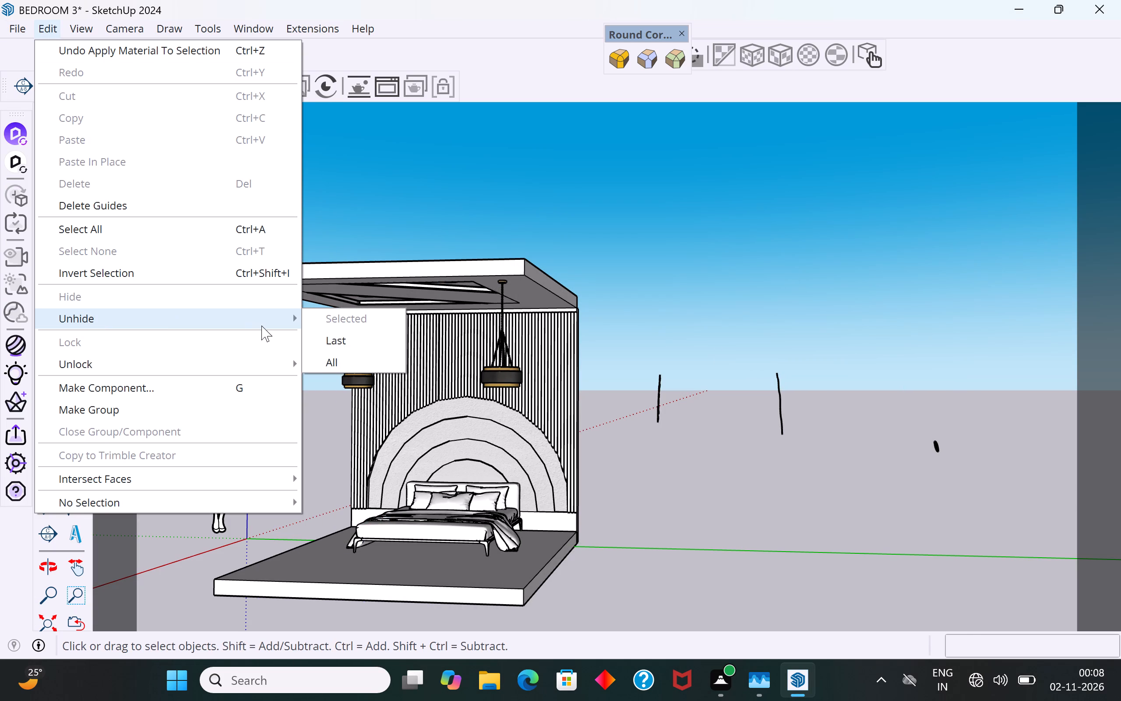
click(318, 361)
click(700, 445)
Hide the side wall opposite the wall with the leaf-branch decoration.
middle_drag(516, 434, 614, 472)
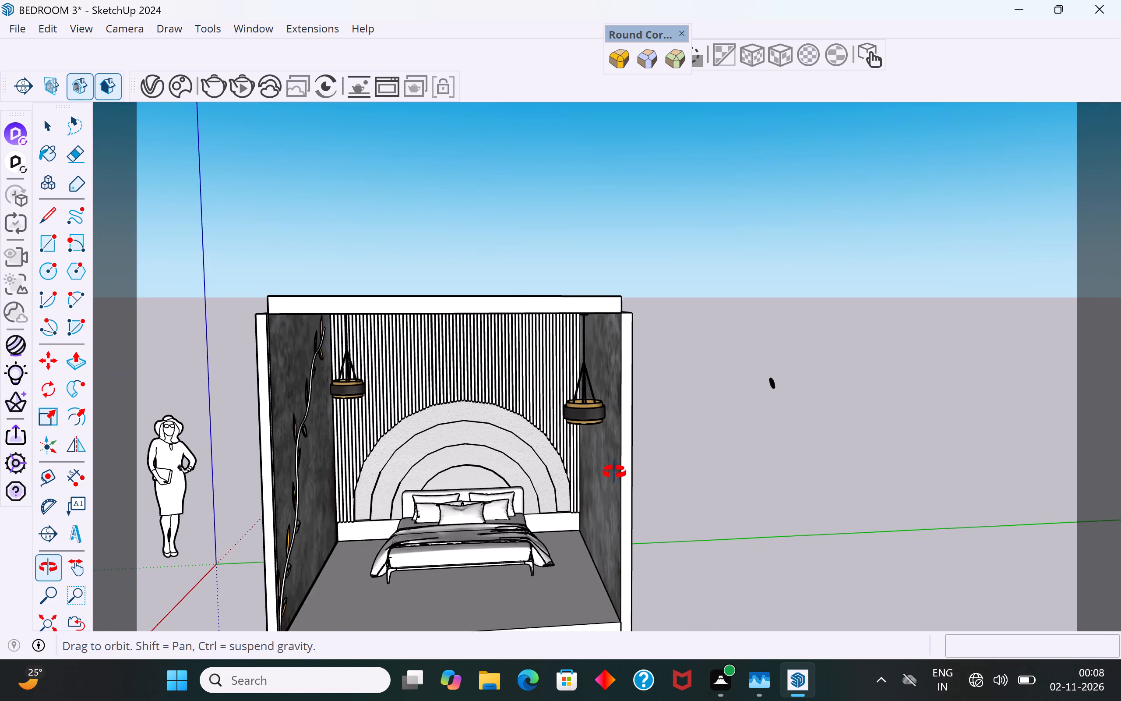
middle_drag(614, 472, 577, 436)
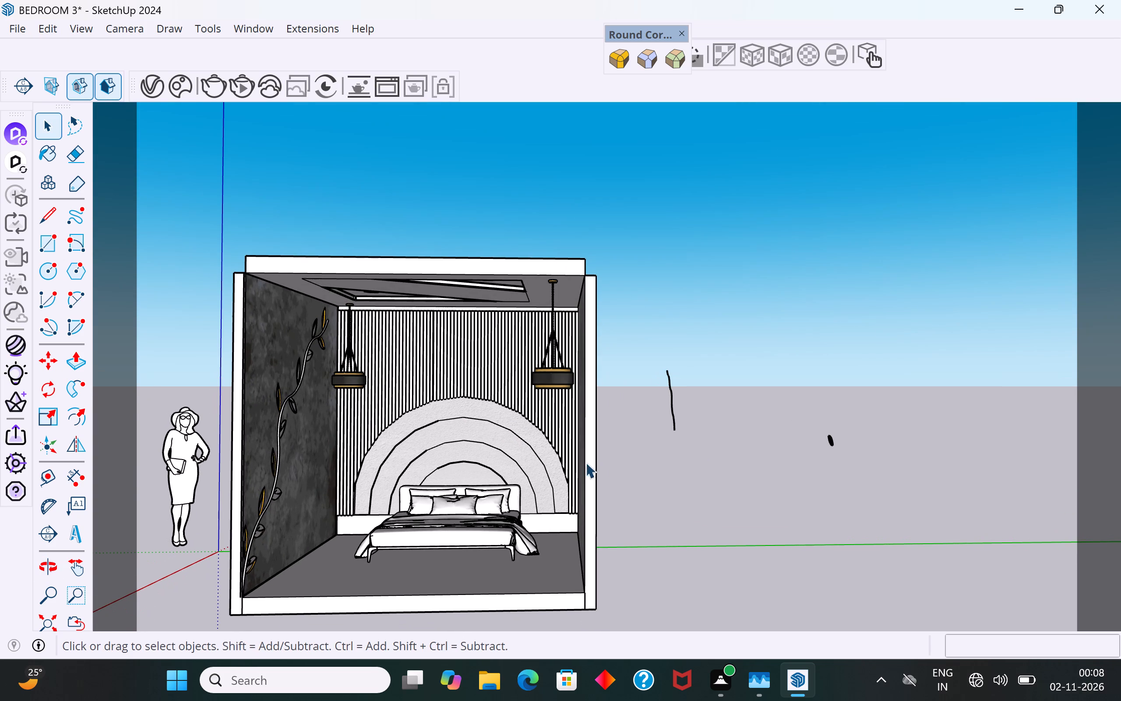
scroll(556, 461, up, 1)
click(591, 455)
right_click(591, 455)
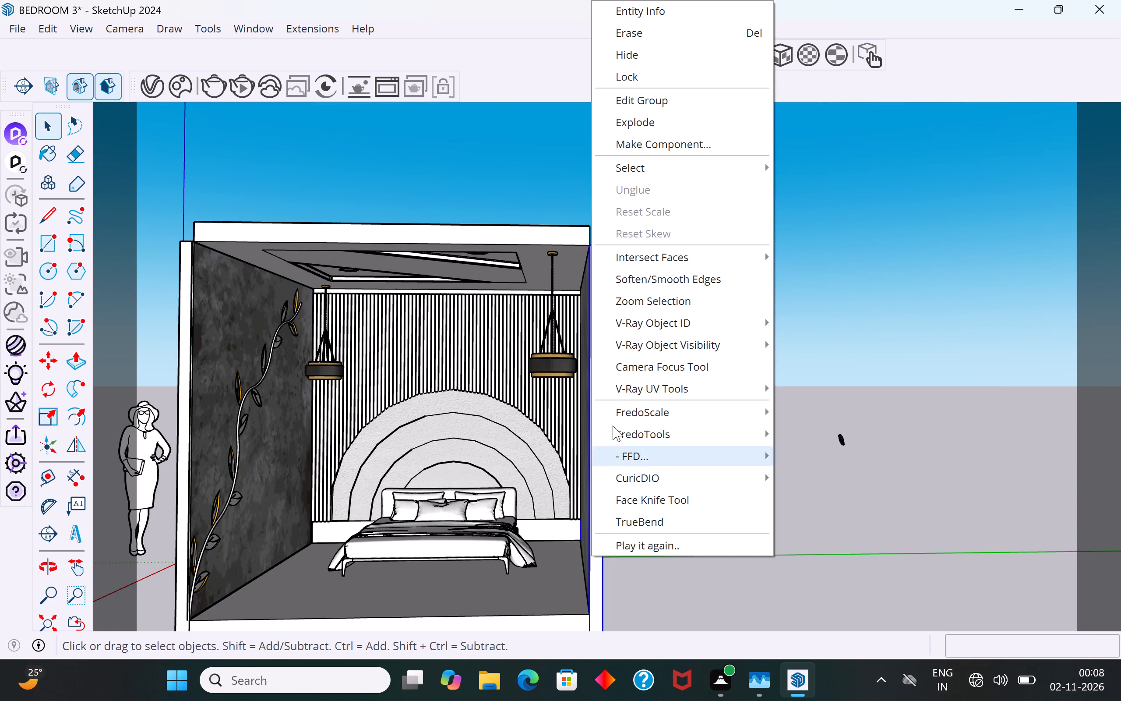
click(649, 51)
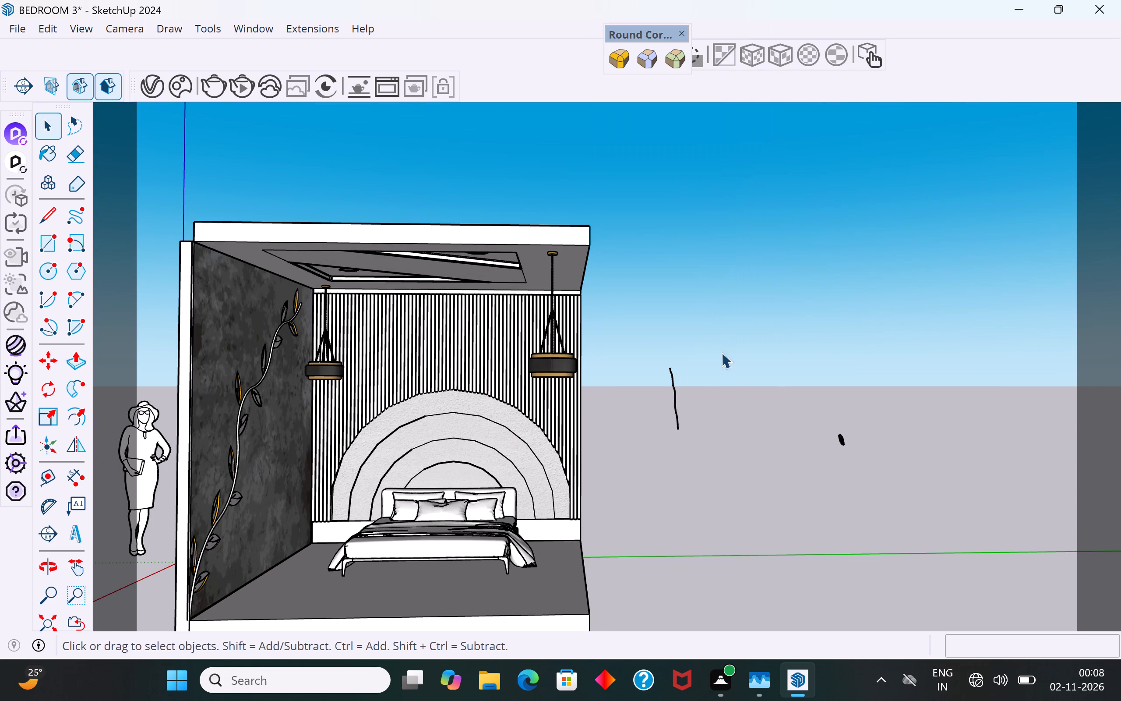
Examine the room from the open side, including the ceiling recesses and the slatted back wall.
middle_drag(679, 365, 591, 354)
scroll(905, 430, down, 4)
scroll(610, 395, up, 7)
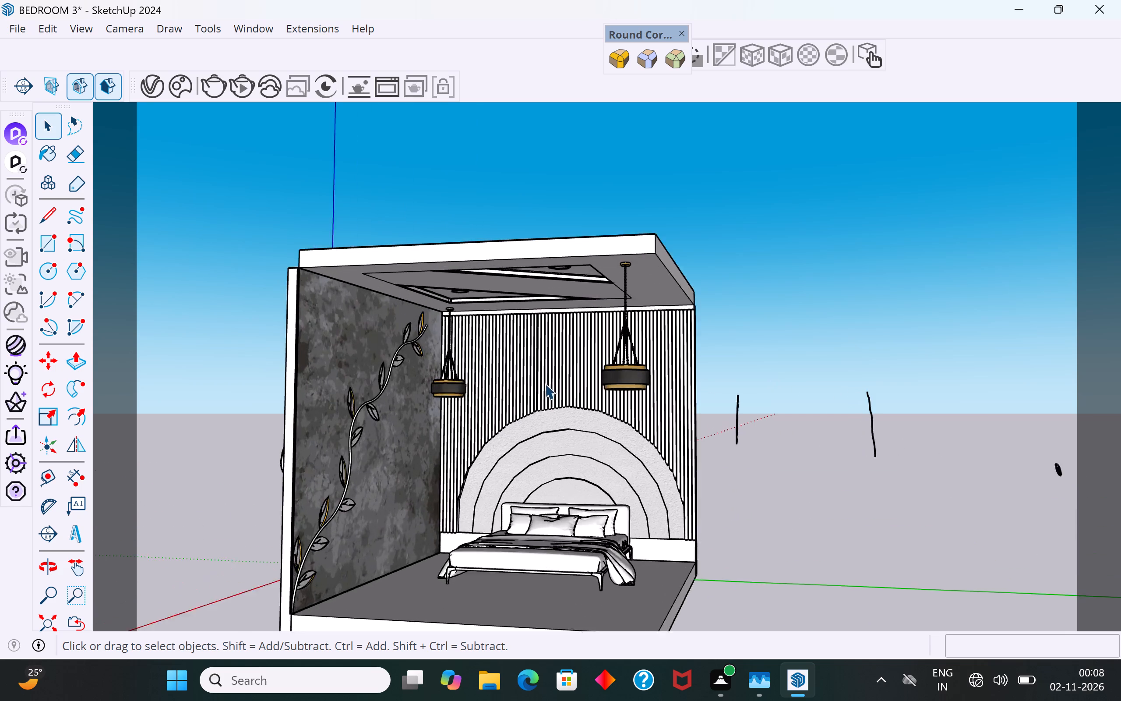
middle_drag(539, 419, 476, 423)
scroll(441, 428, up, 2)
middle_drag(431, 425, 417, 414)
scroll(420, 407, up, 1)
scroll(517, 249, down, 2)
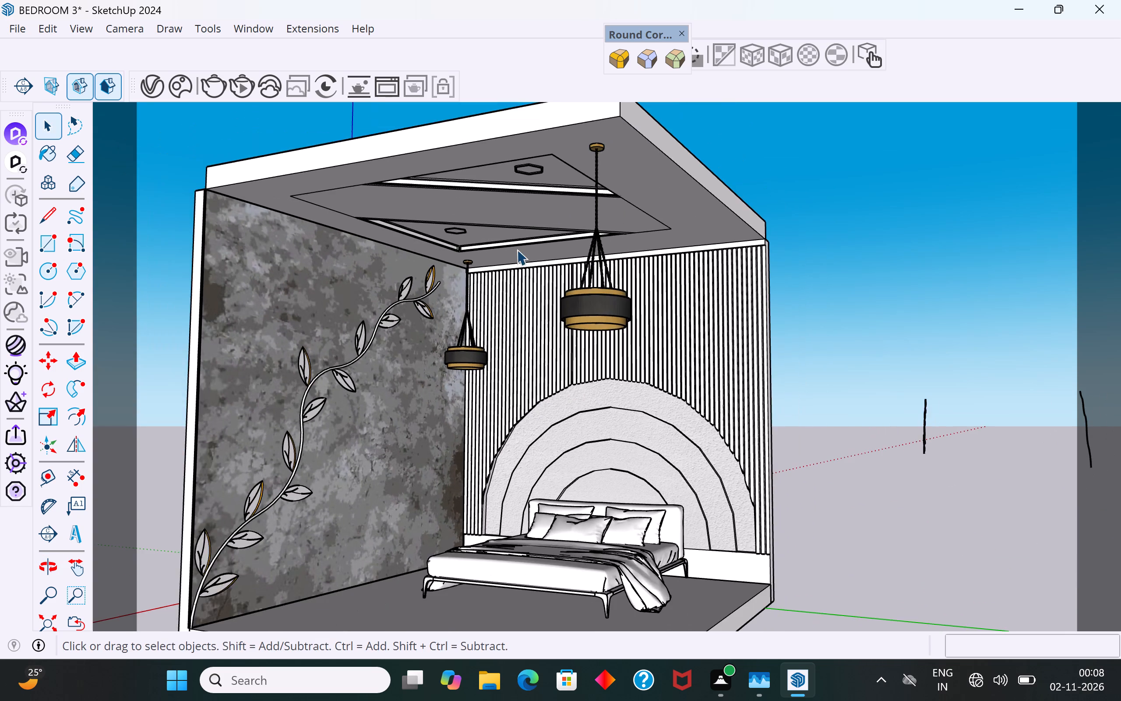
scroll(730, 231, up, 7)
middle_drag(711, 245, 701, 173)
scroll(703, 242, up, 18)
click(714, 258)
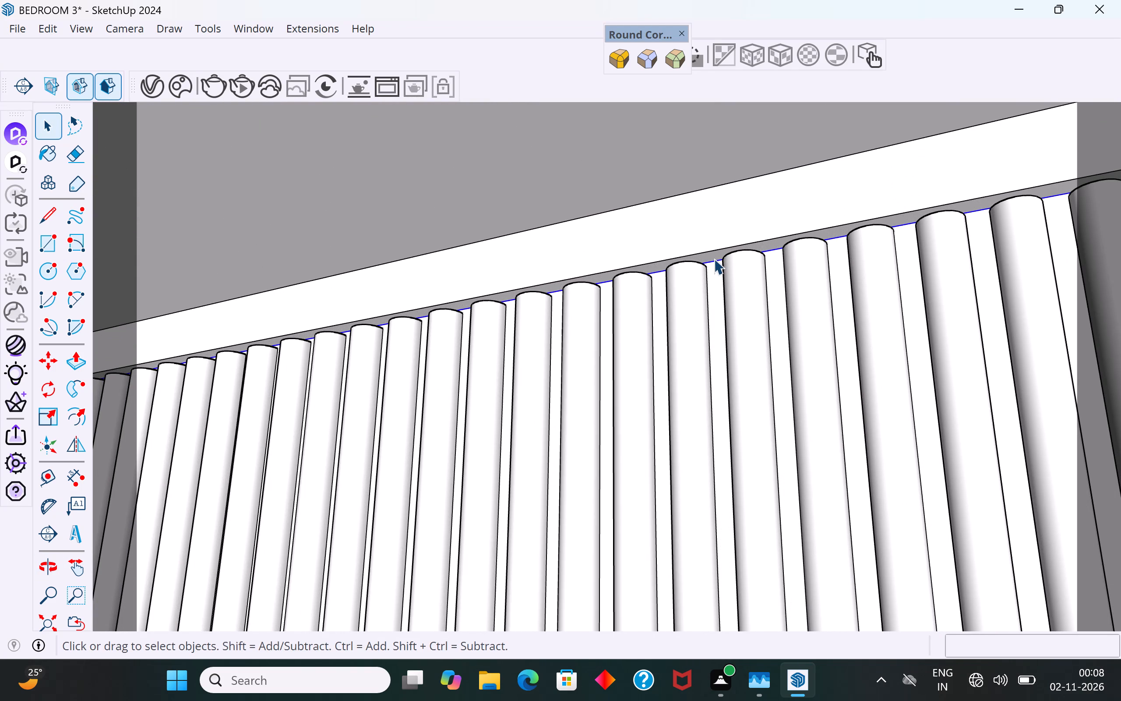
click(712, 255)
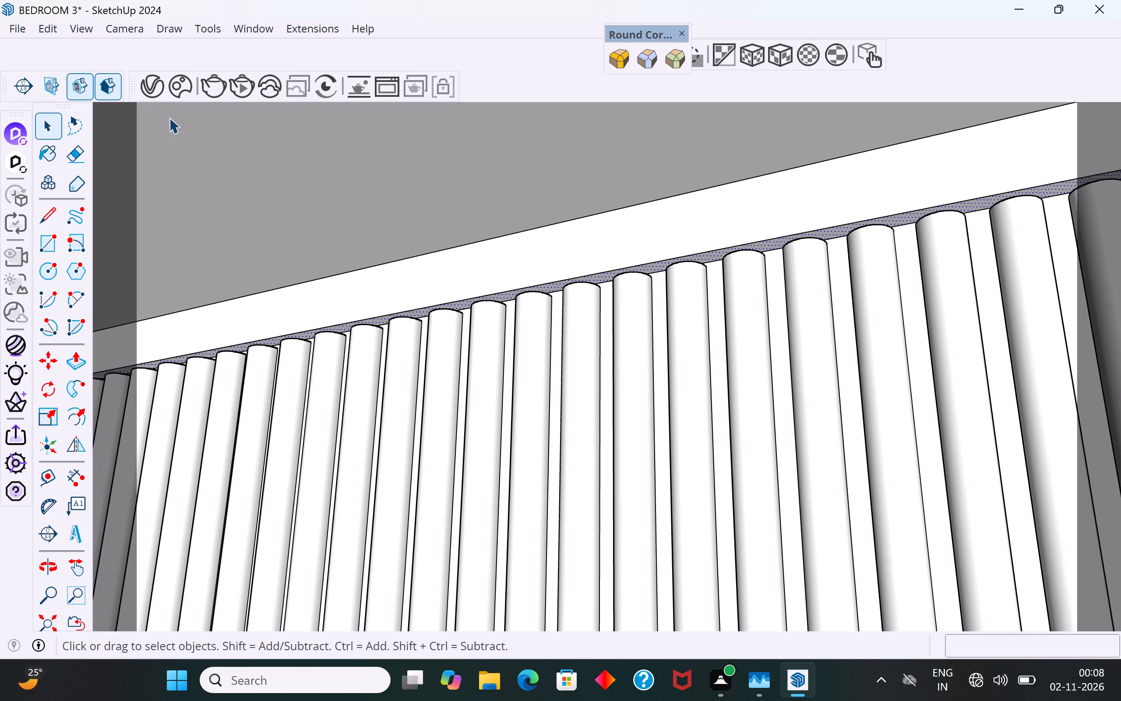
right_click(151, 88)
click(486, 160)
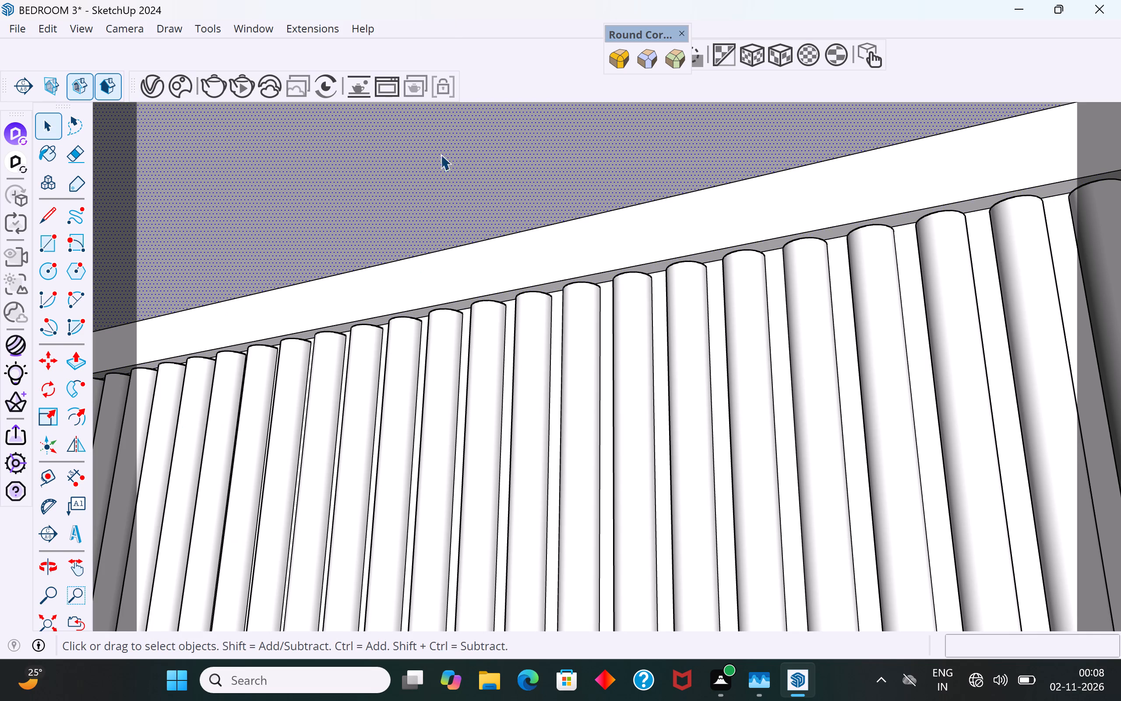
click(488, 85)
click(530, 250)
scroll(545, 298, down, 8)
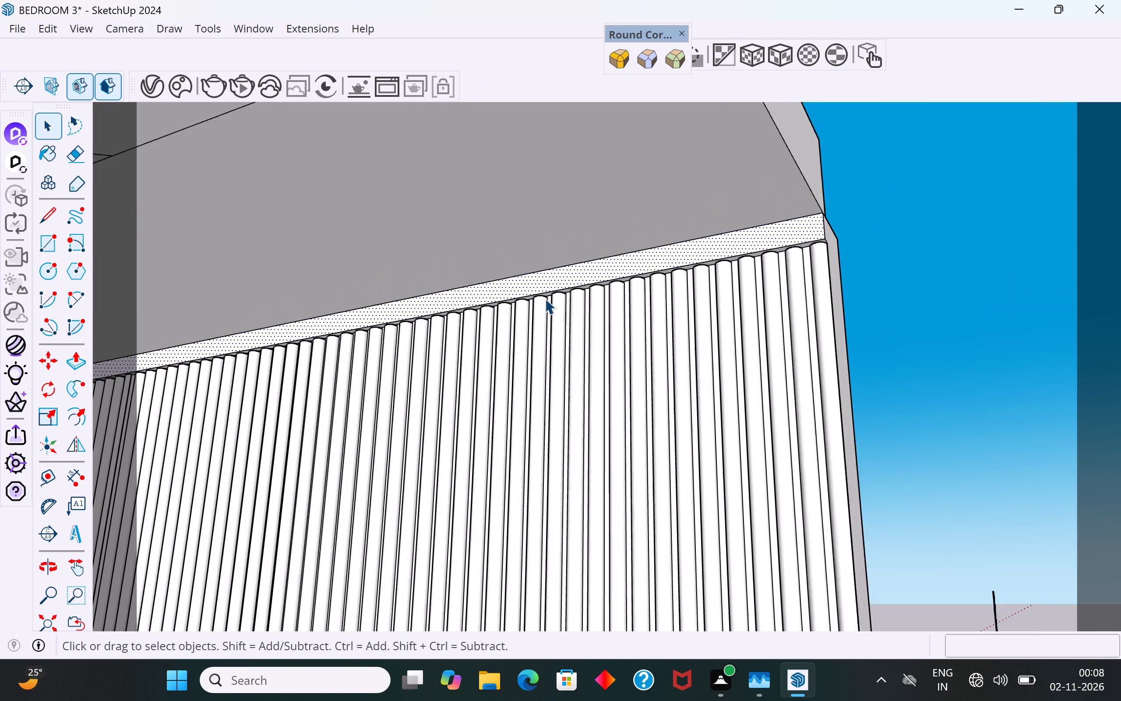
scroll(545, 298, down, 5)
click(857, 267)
Apply the "Emissive" material to the narrow underside face of the ceiling trim directly above the slats of the back wall.
click(153, 83)
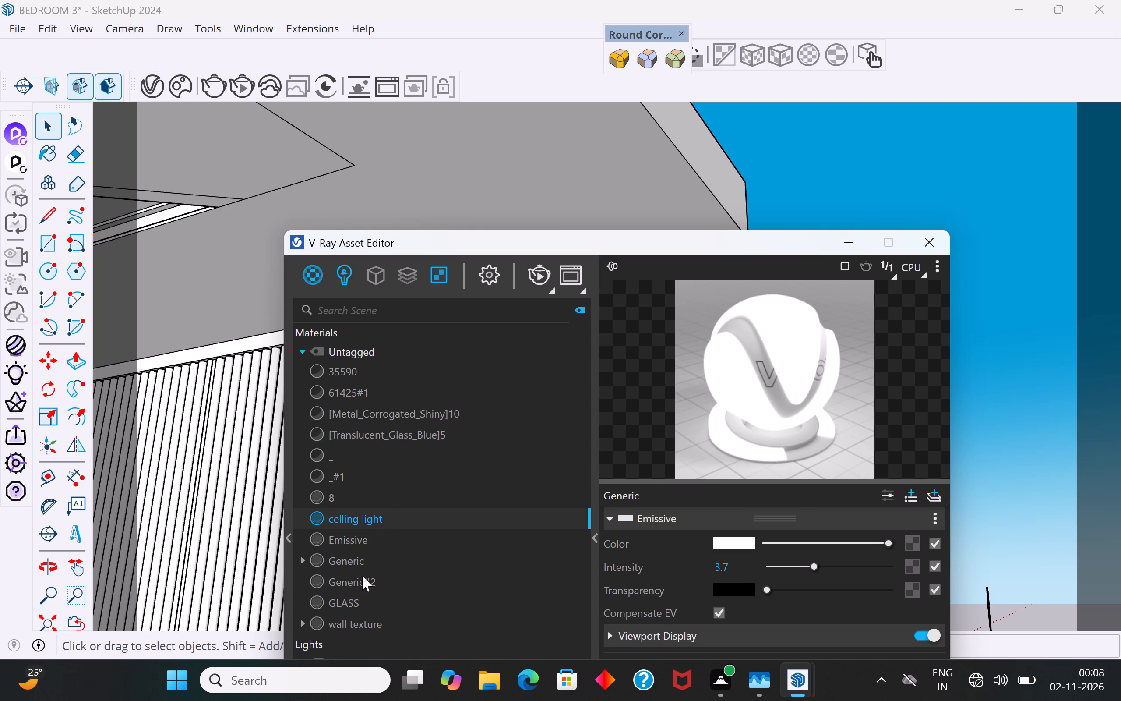
click(374, 546)
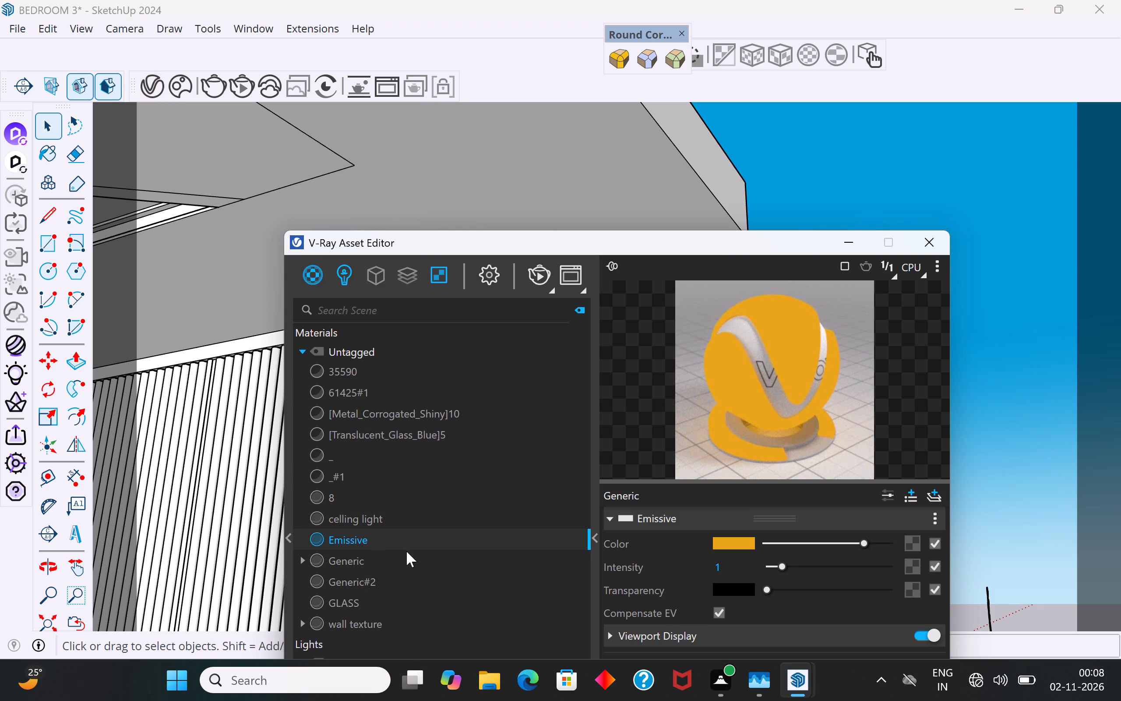
scroll(200, 368, up, 12)
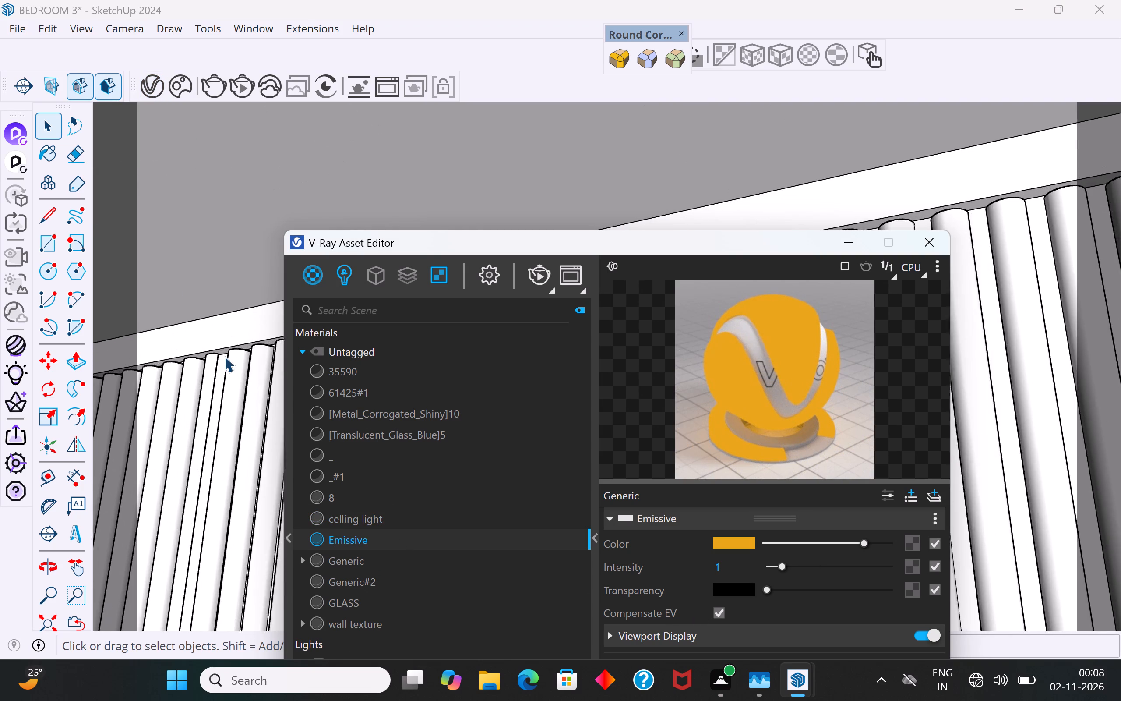
scroll(224, 356, up, 13)
click(232, 329)
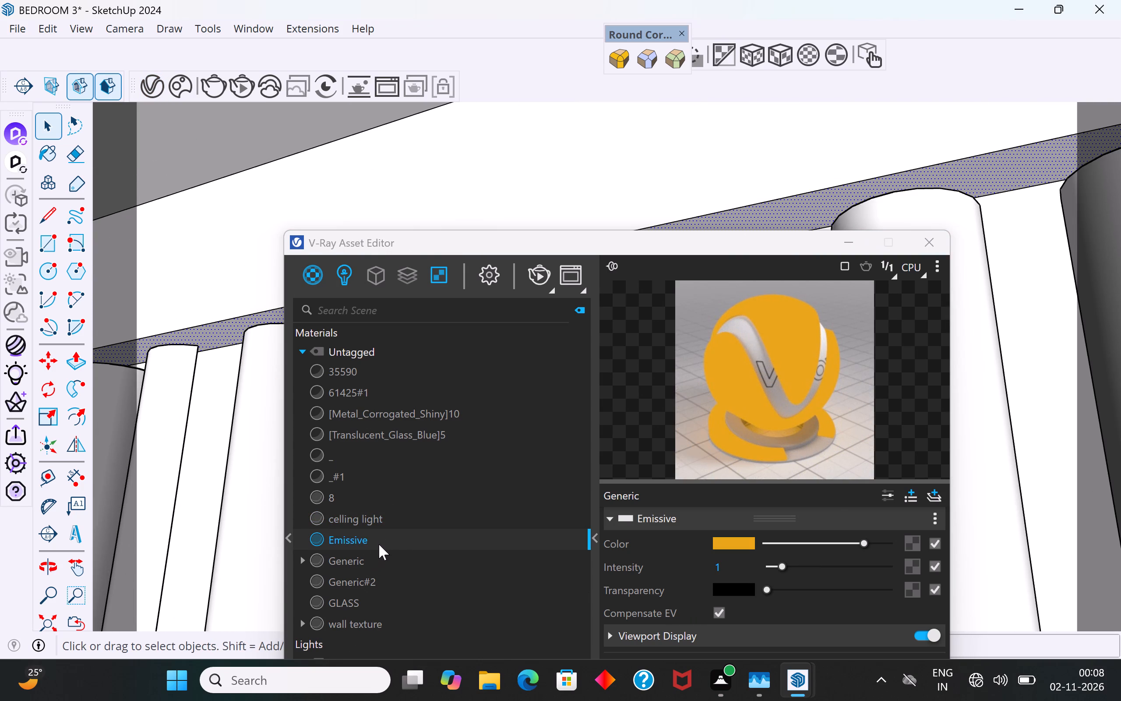
right_click(382, 538)
click(427, 571)
scroll(335, 468, down, 5)
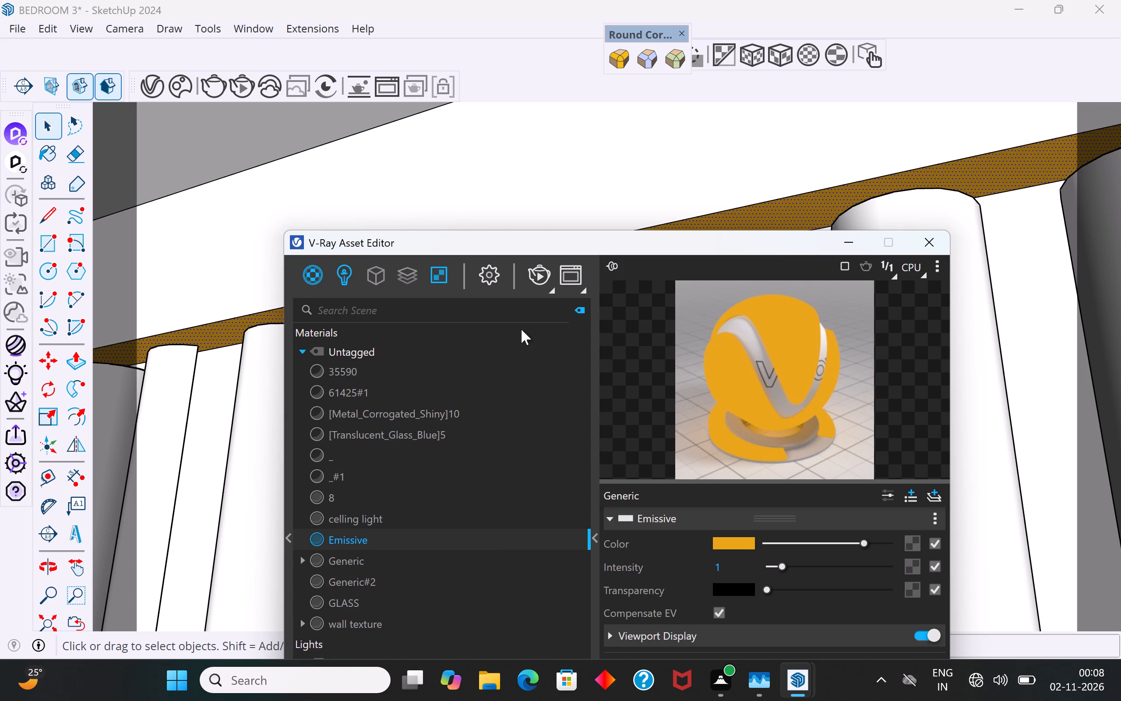
Close the asset editor and examine the whole bedroom, checking the ceiling, the slatted wall and its trim.
drag(590, 247, 863, 386)
scroll(402, 258, down, 6)
scroll(402, 258, up, 1)
scroll(402, 258, down, 9)
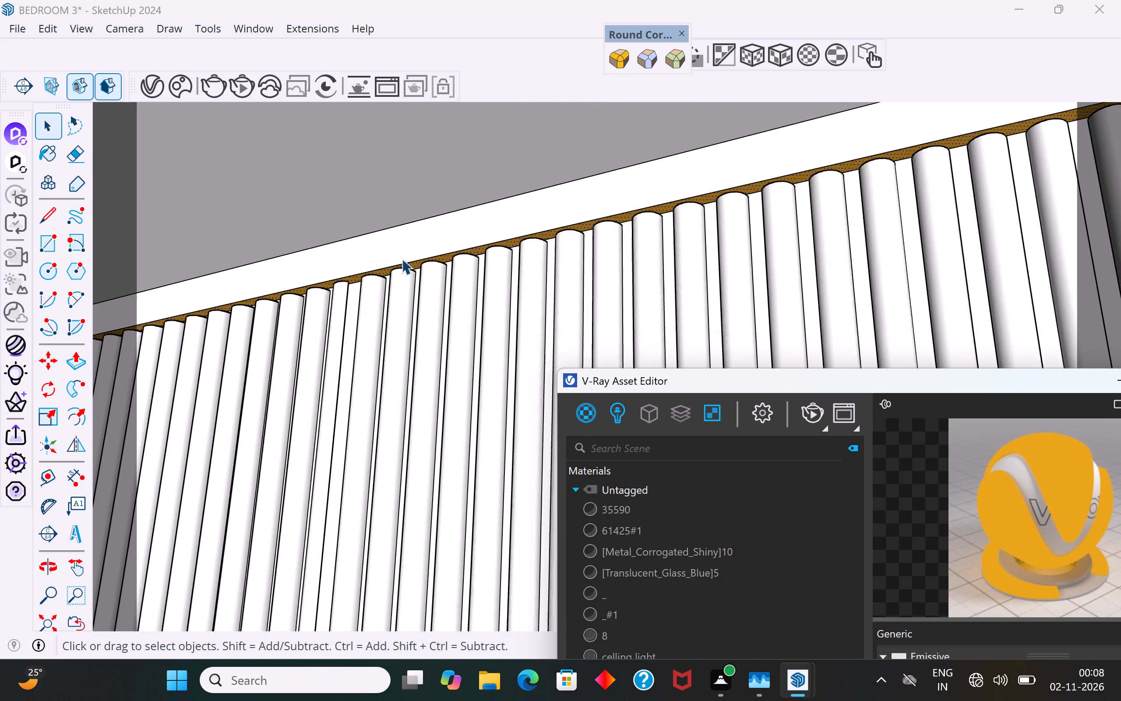
scroll(402, 258, down, 20)
scroll(402, 258, down, 1)
click(799, 257)
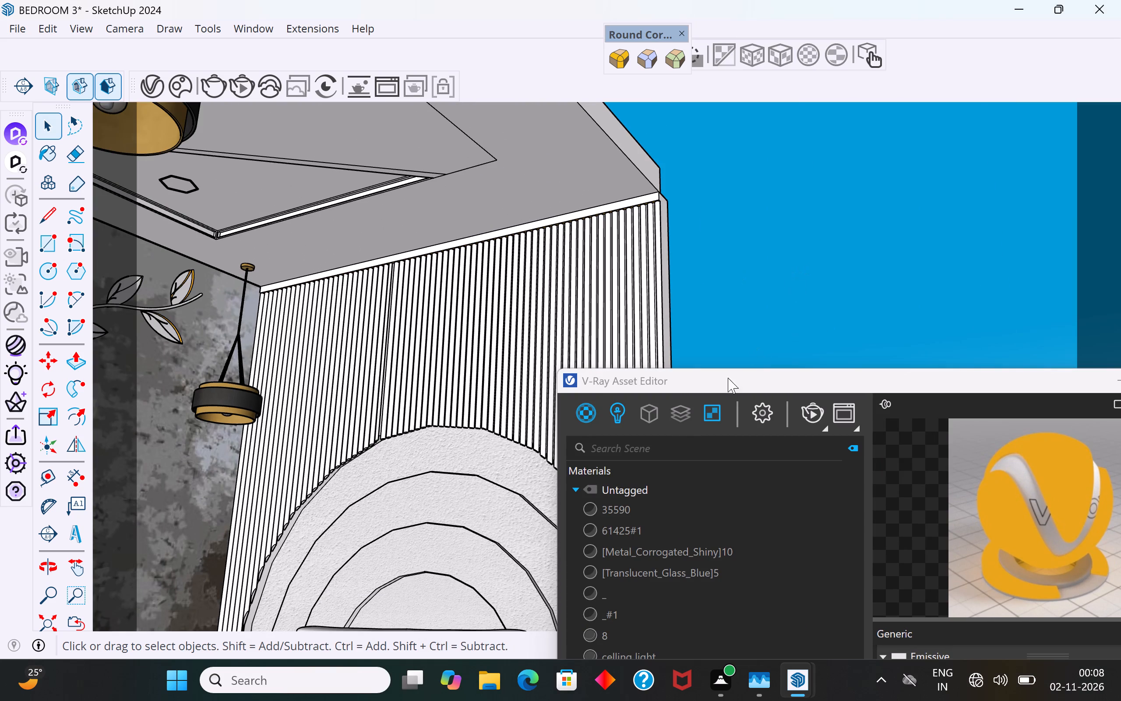
drag(814, 379, 574, 320)
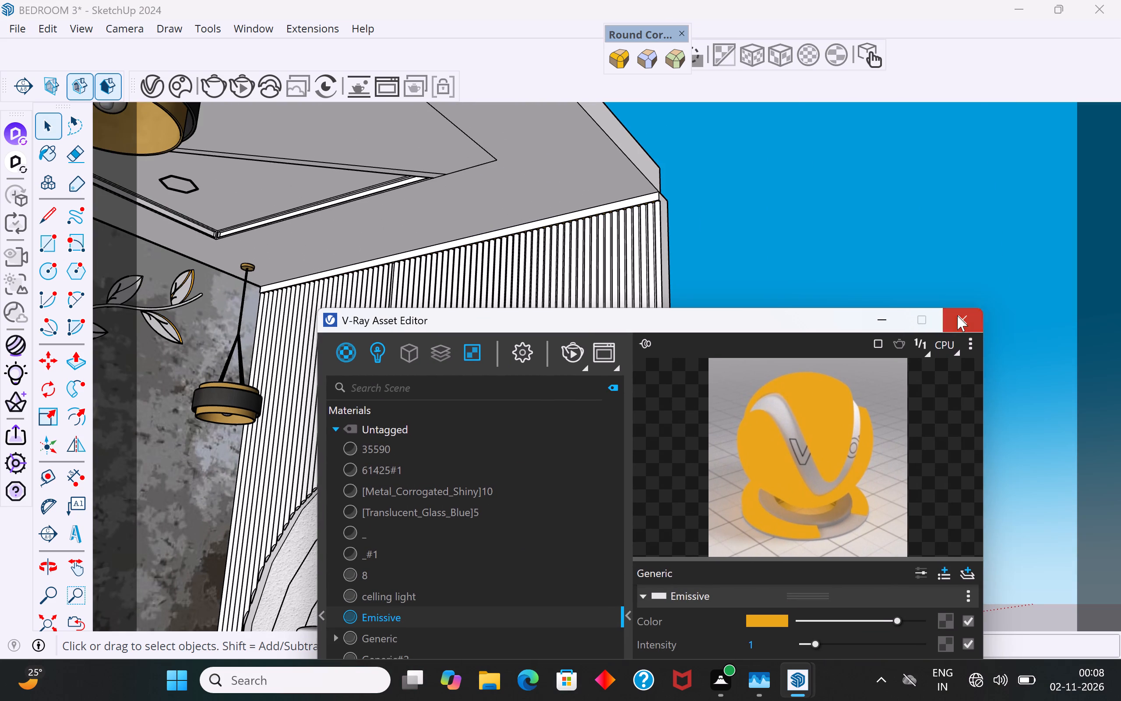
click(957, 315)
click(892, 241)
scroll(991, 234, down, 3)
middle_drag(709, 285, 680, 332)
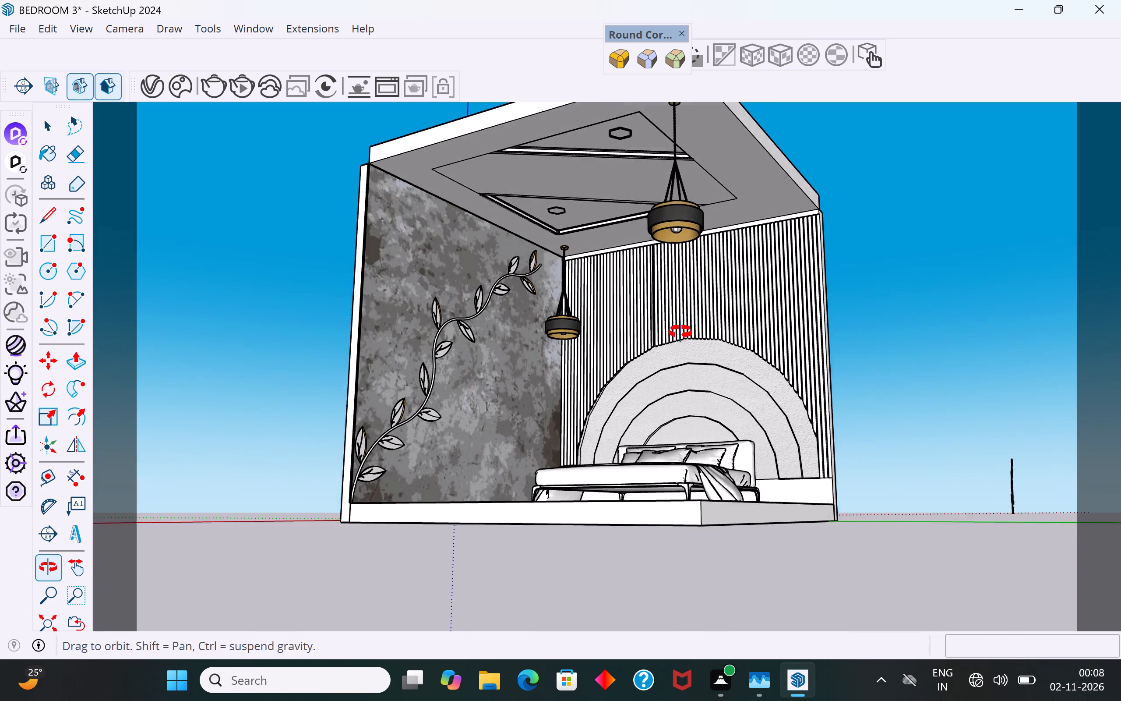
middle_drag(680, 332, 678, 374)
scroll(688, 360, up, 1)
scroll(635, 514, down, 3)
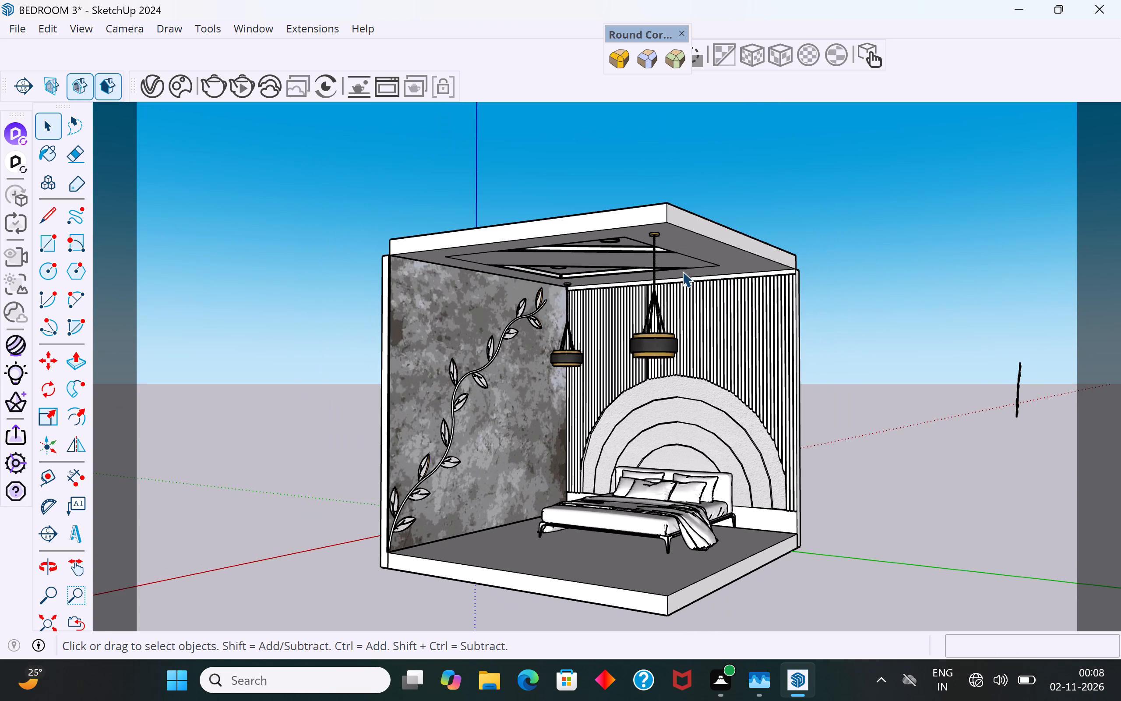
scroll(682, 271, up, 4)
scroll(670, 280, down, 3)
scroll(672, 455, up, 3)
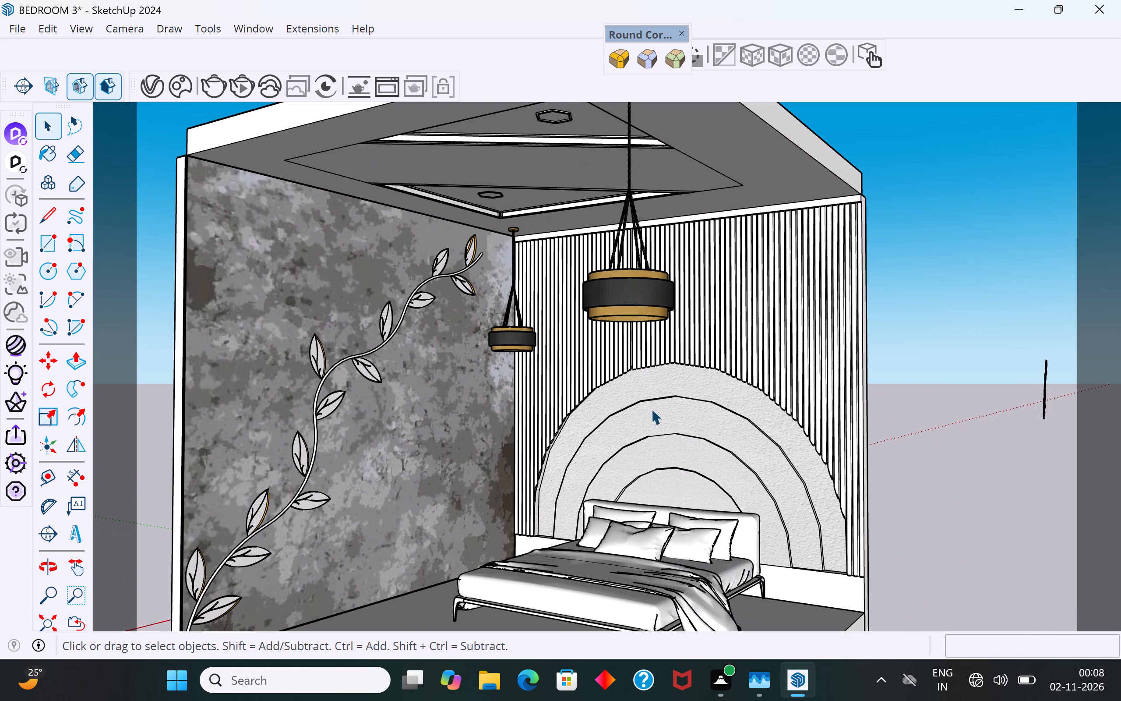
middle_drag(641, 365, 631, 360)
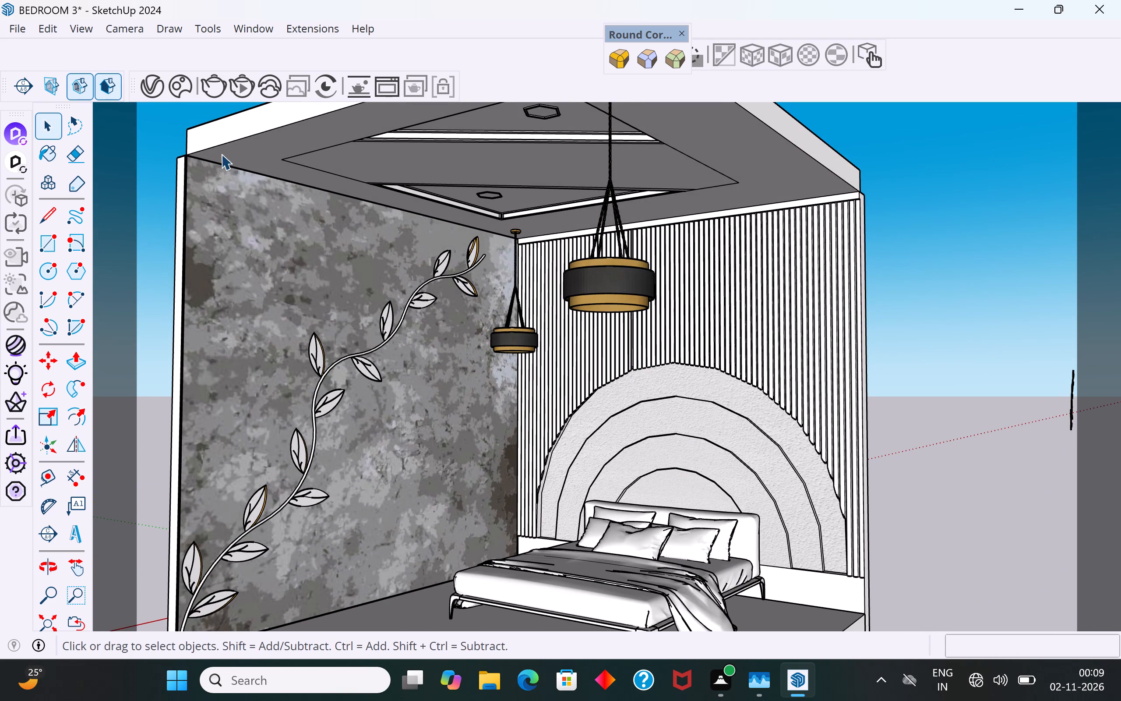
Reopen the V-Ray Asset Editor and review the render settings, including the Render Output, Save Image and Animation options.
click(153, 86)
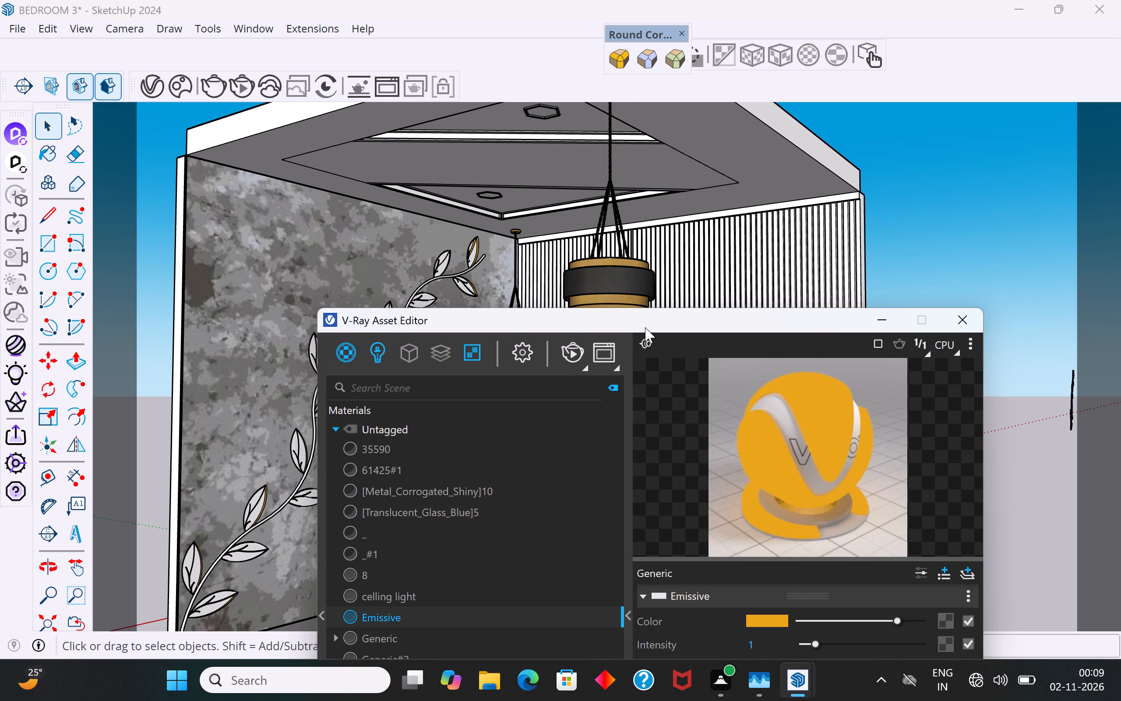
drag(645, 327, 711, 124)
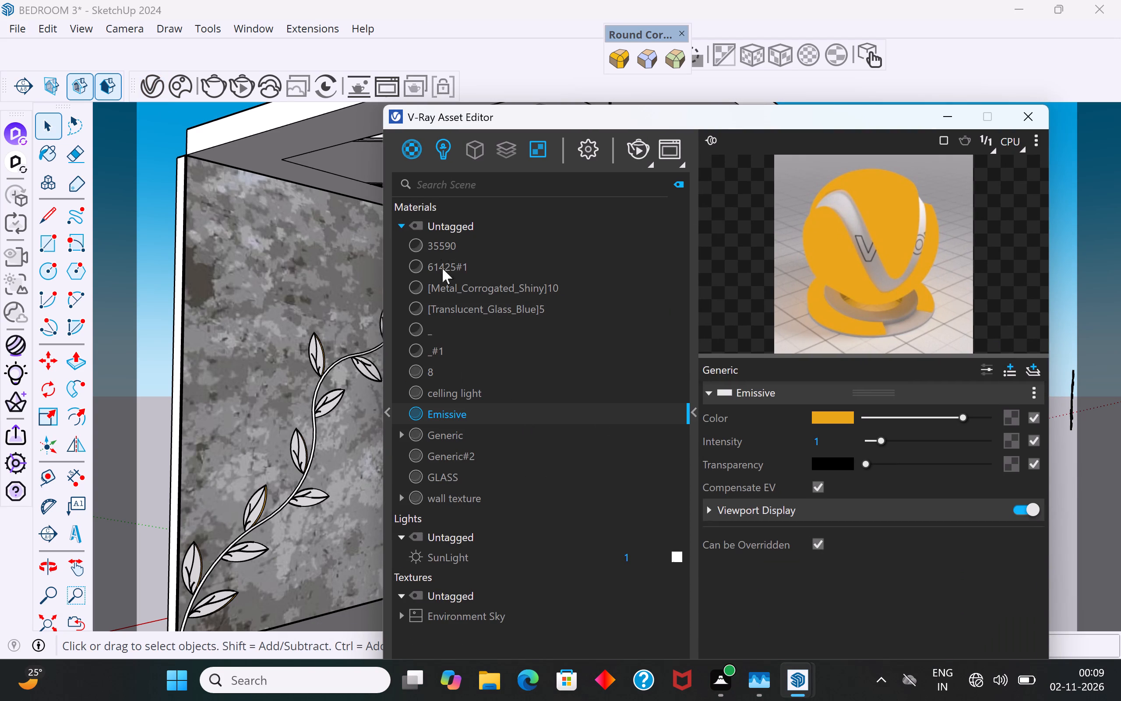
click(411, 158)
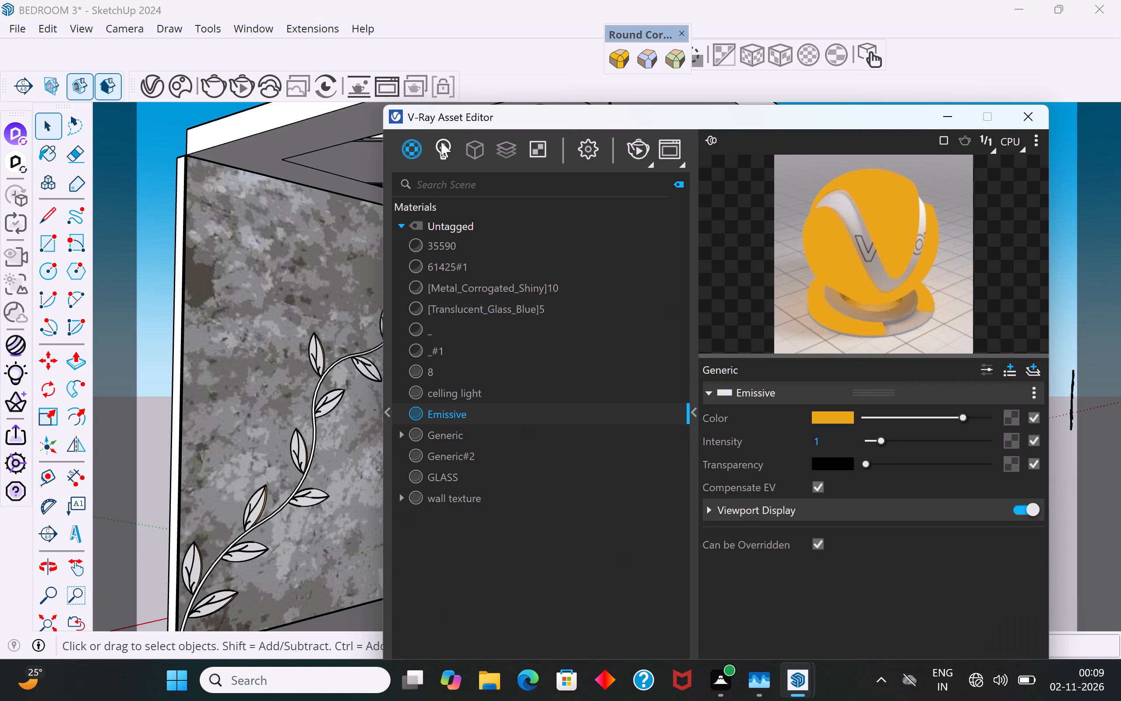
click(444, 142)
click(410, 151)
click(590, 145)
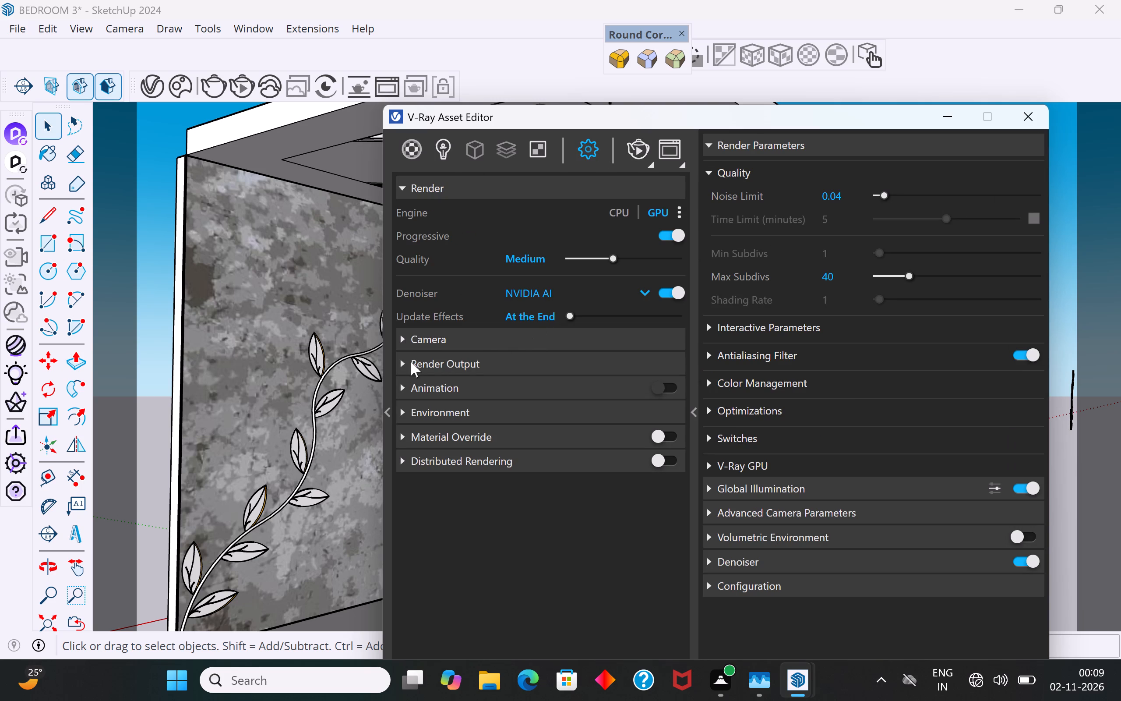
click(406, 367)
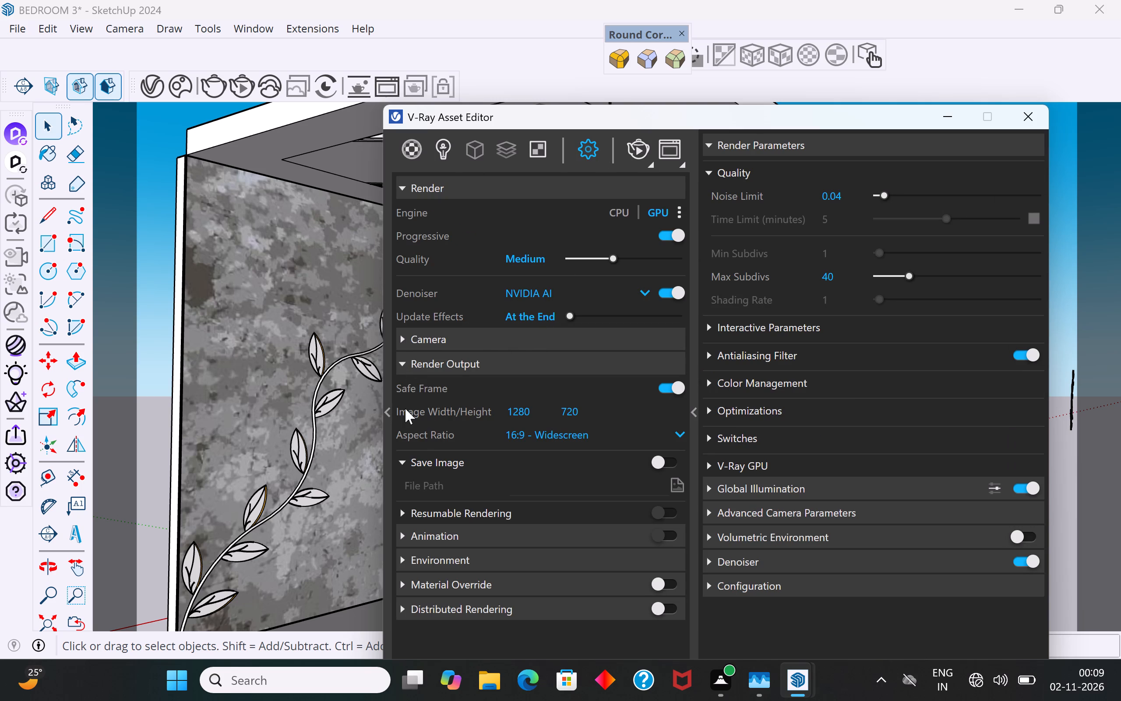
click(401, 535)
scroll(522, 493, down, 4)
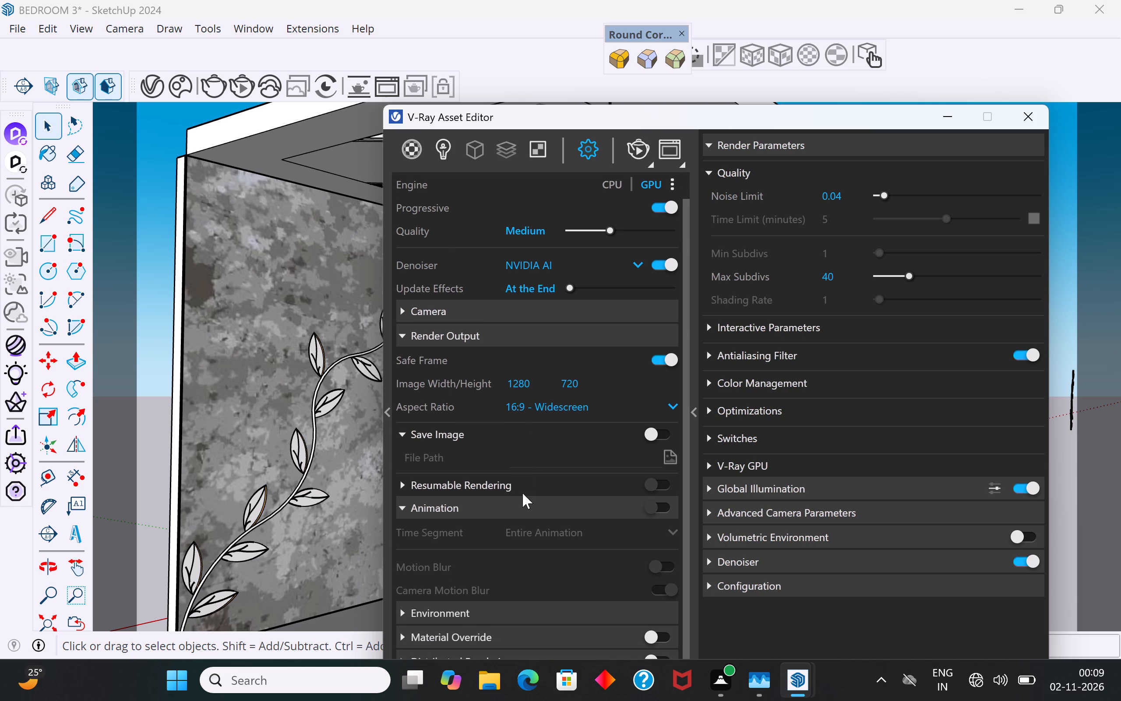
click(661, 432)
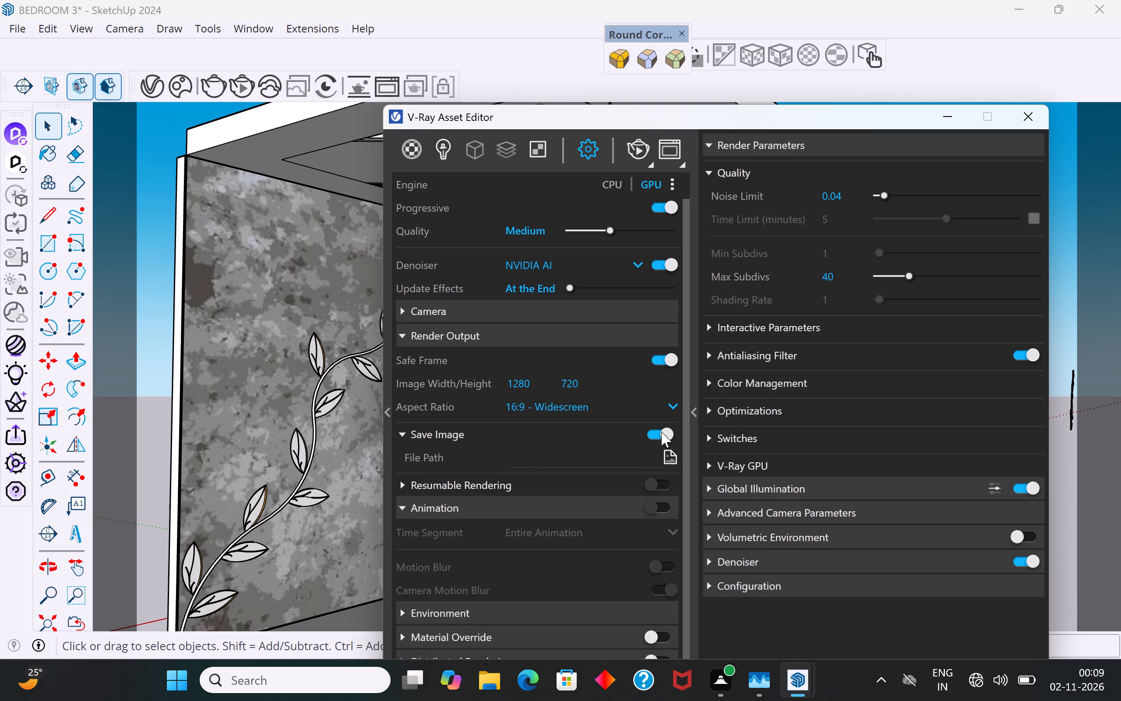
click(661, 432)
click(770, 113)
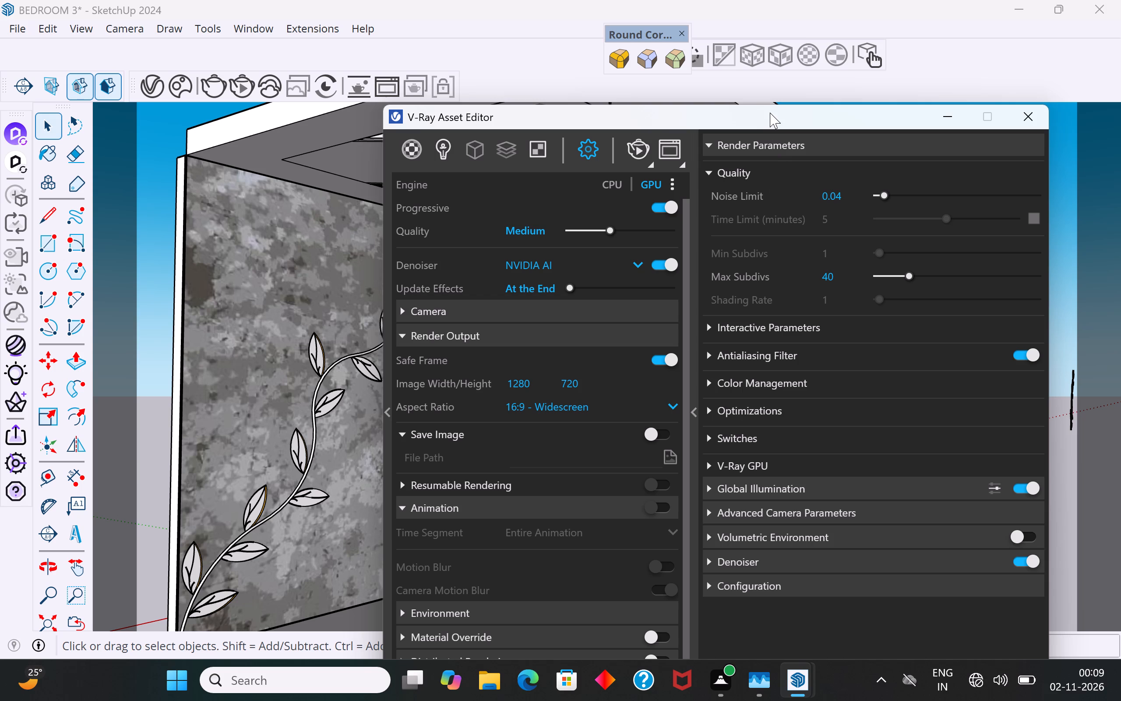
Set the render output's aspect ratio to 4:5 - Portrait.
click(673, 407)
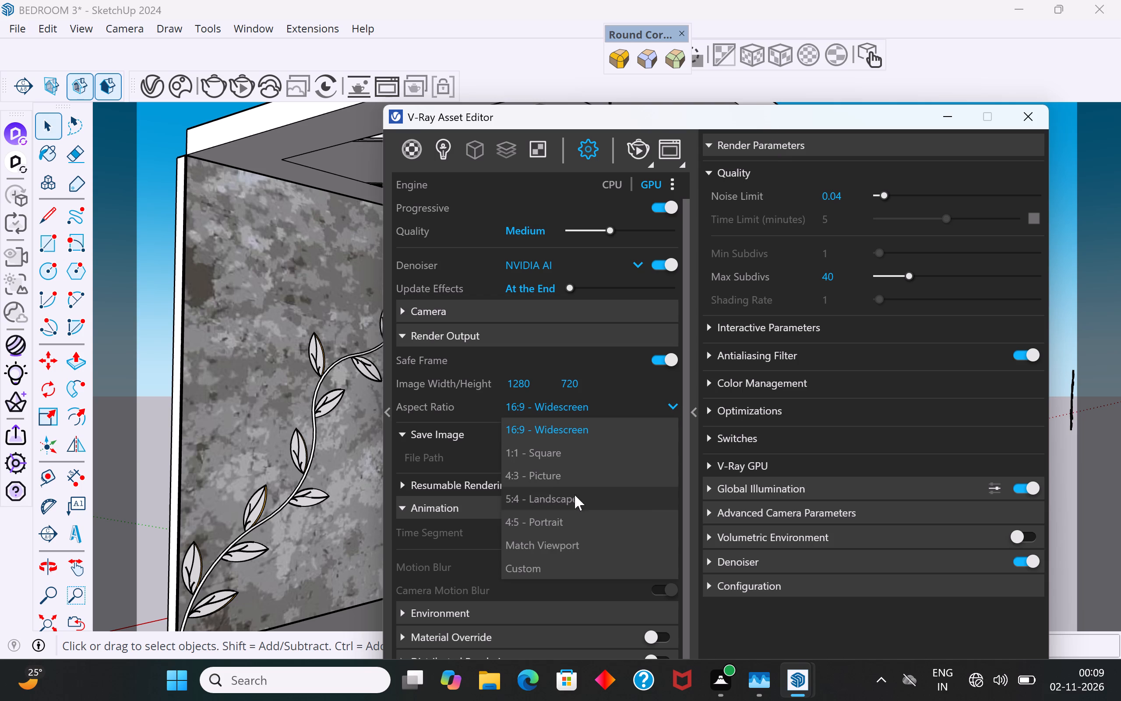
click(576, 521)
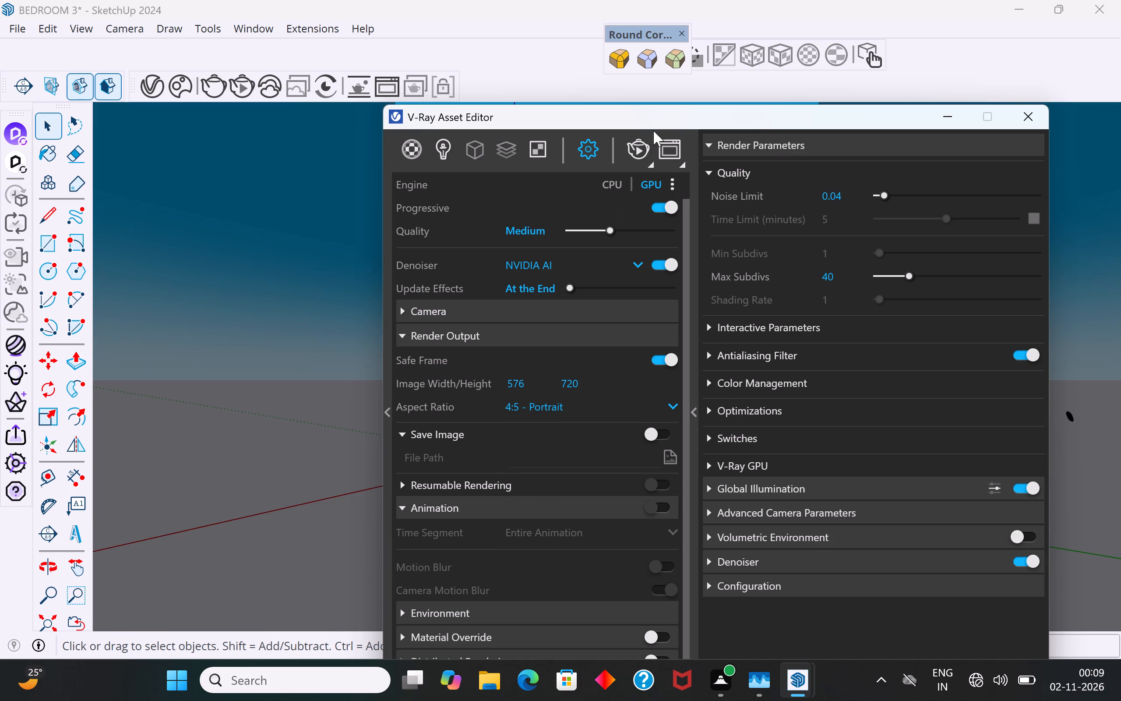
Render a test image of the bedroom, framing the leaf wall, ceiling recesses, bed and arched back wall, and close the frame buffer.
drag(654, 125, 953, 641)
scroll(528, 389, up, 1)
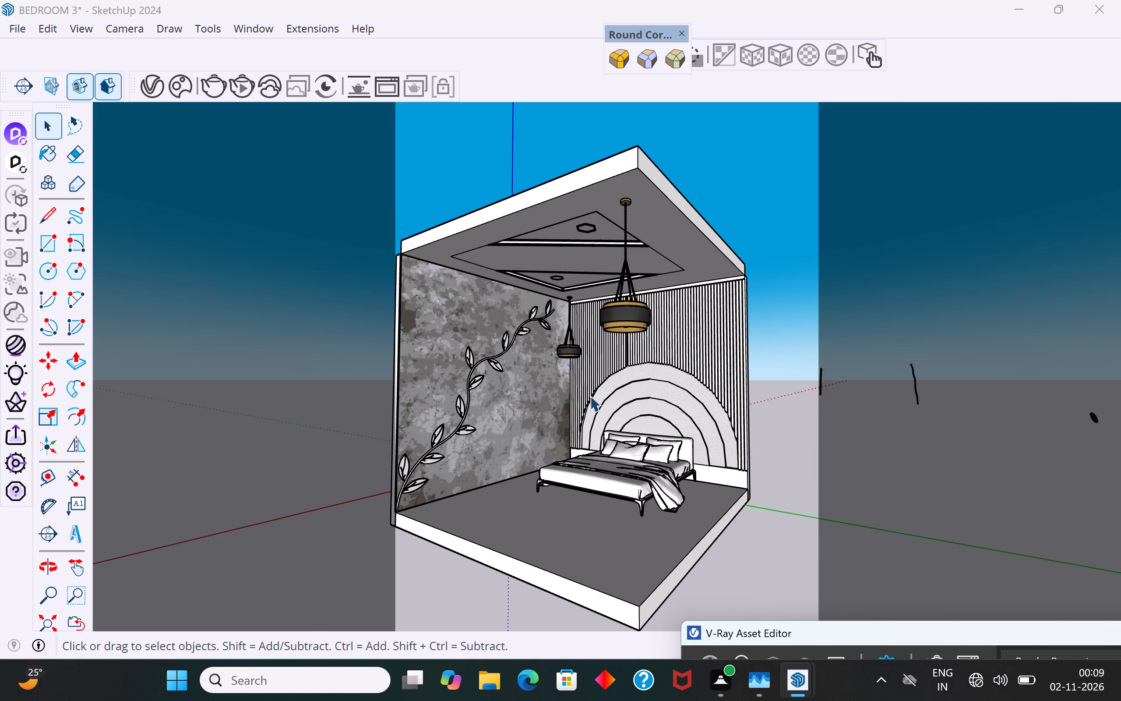
scroll(726, 436, down, 3)
scroll(555, 483, up, 1)
scroll(689, 357, up, 3)
scroll(579, 442, up, 1)
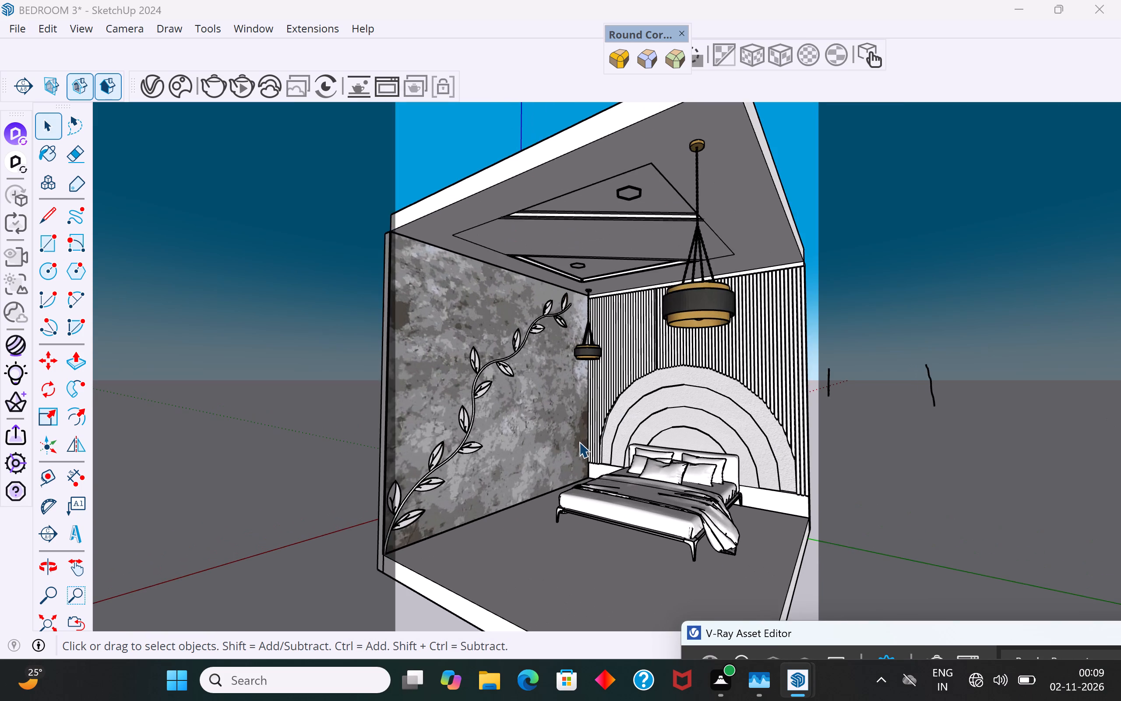
scroll(579, 442, up, 1)
scroll(579, 442, down, 1)
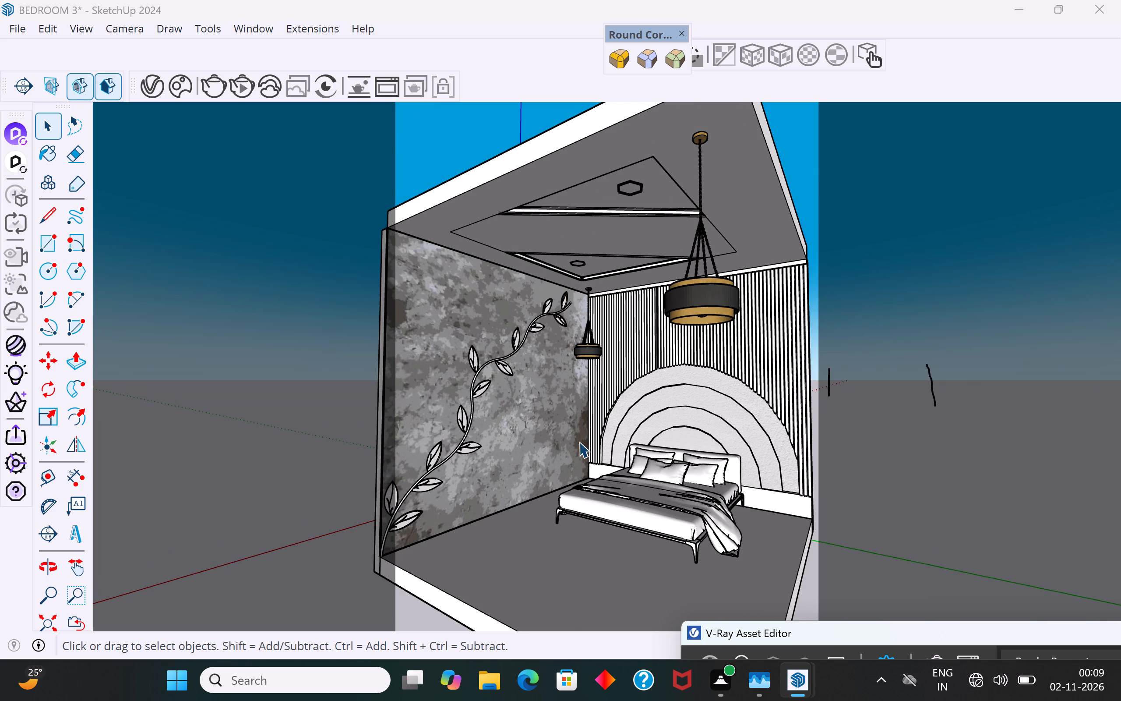
middle_drag(588, 424, 591, 405)
middle_click(591, 405)
scroll(601, 363, up, 1)
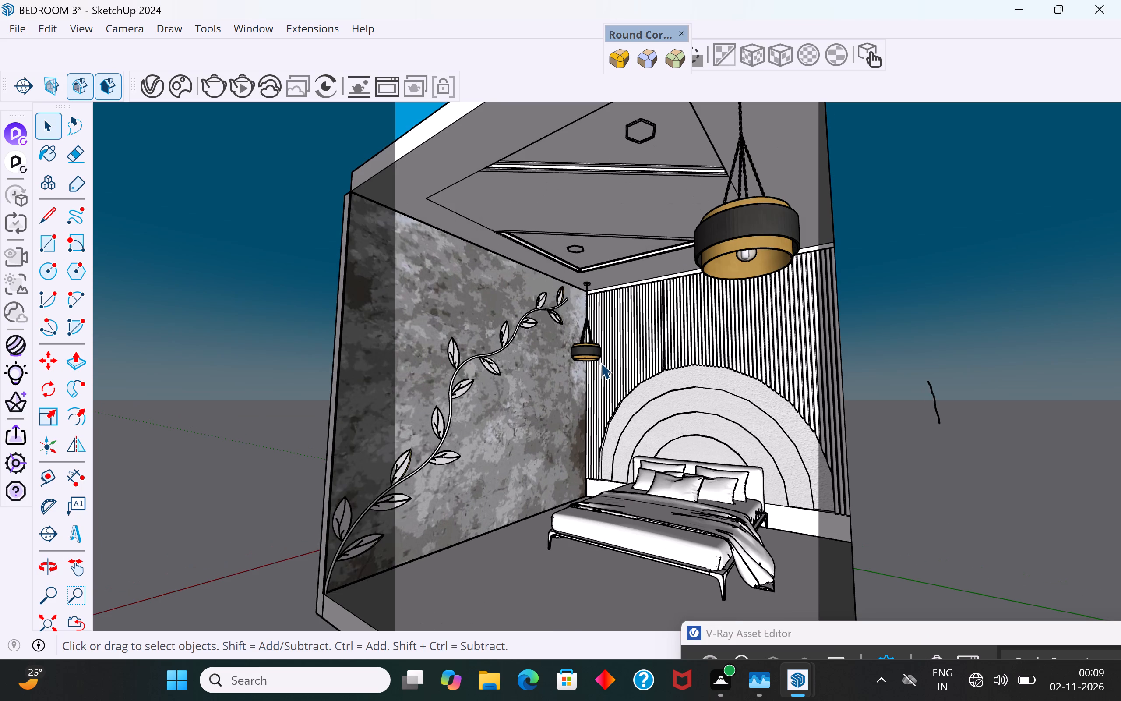
middle_drag(625, 364, 600, 351)
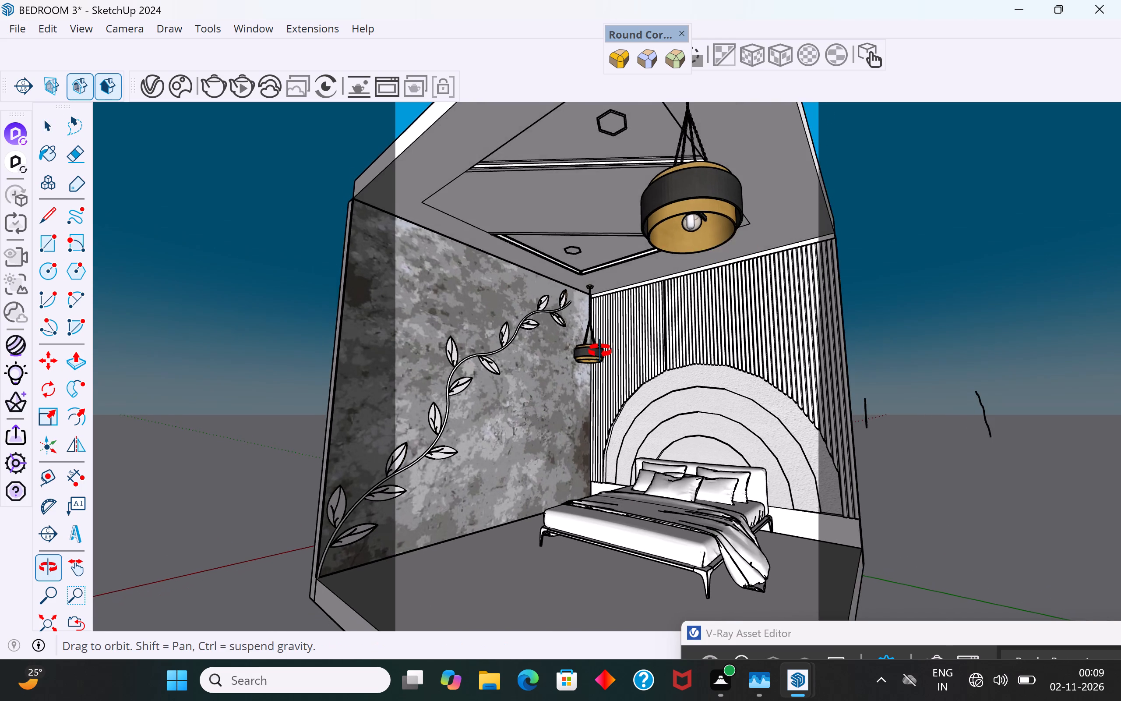
middle_drag(600, 351, 604, 359)
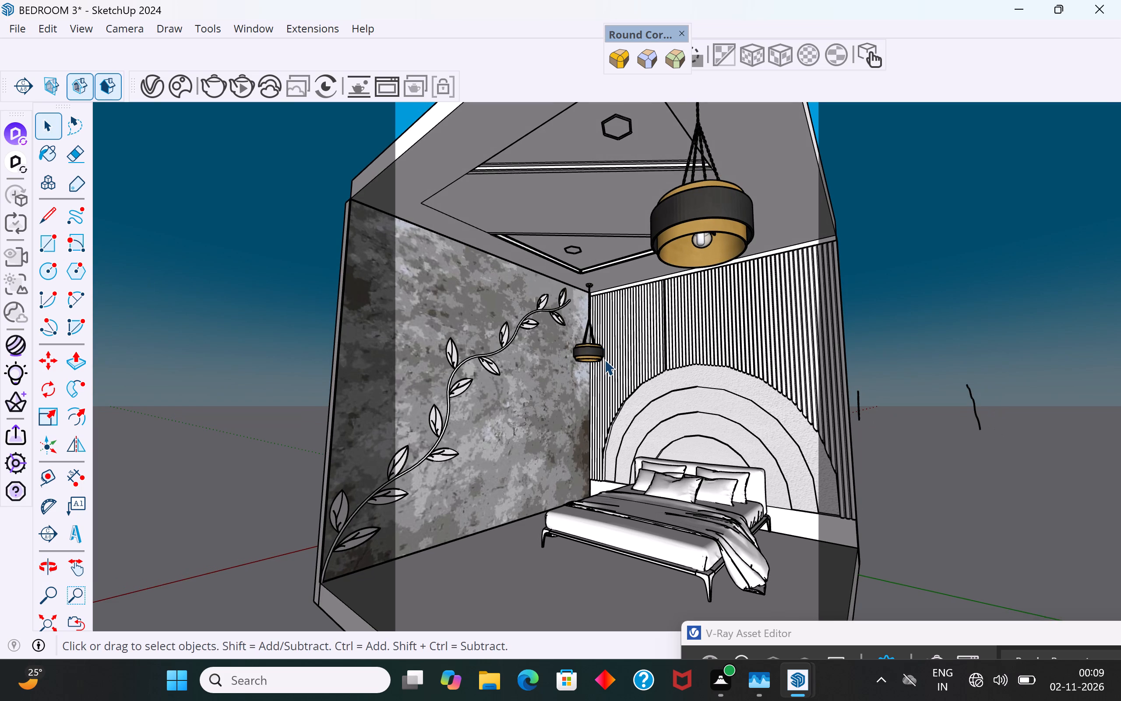
scroll(564, 359, down, 2)
scroll(591, 515, up, 1)
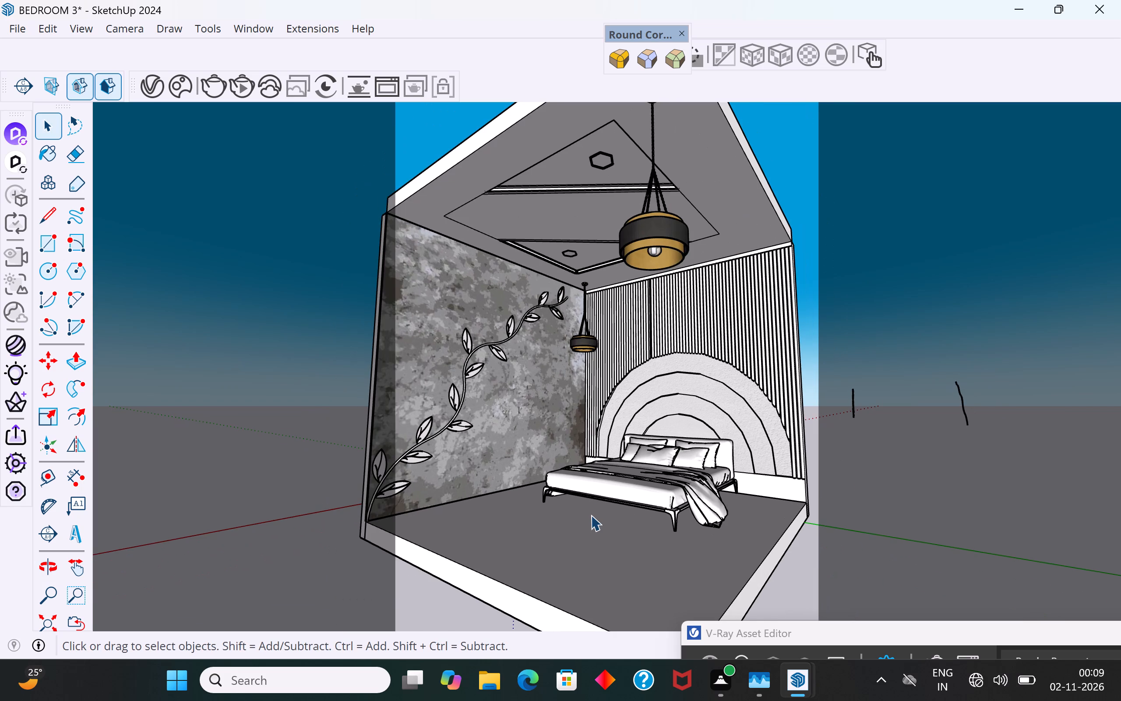
scroll(555, 437, up, 2)
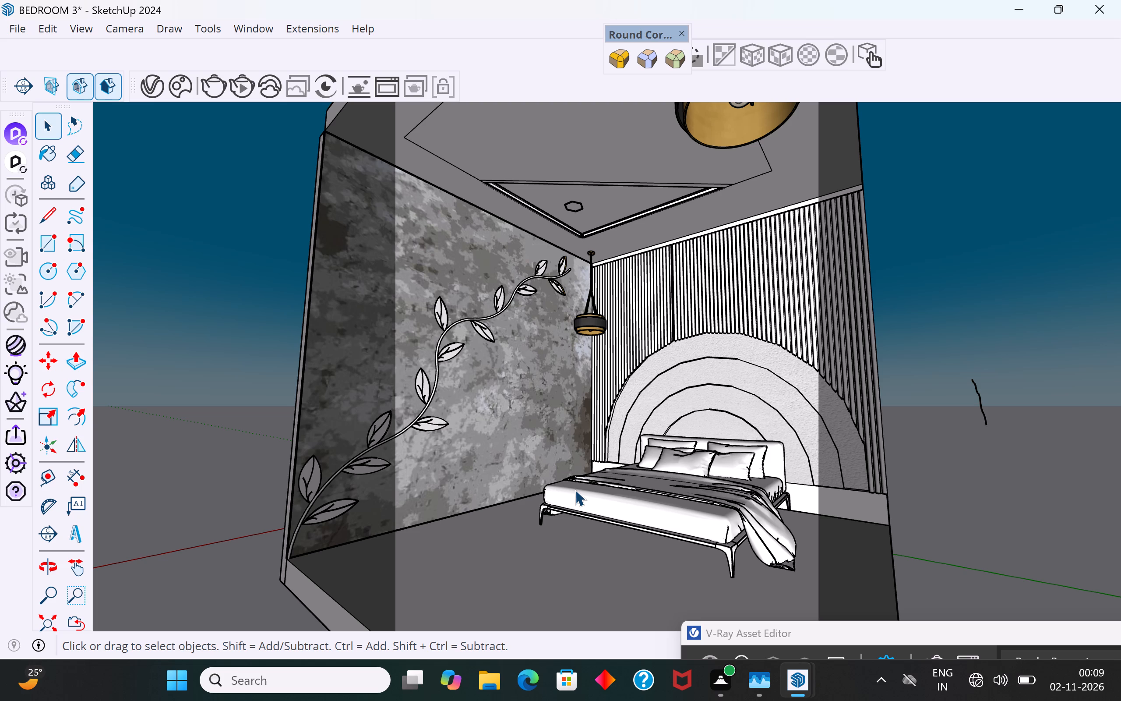
scroll(575, 490, down, 1)
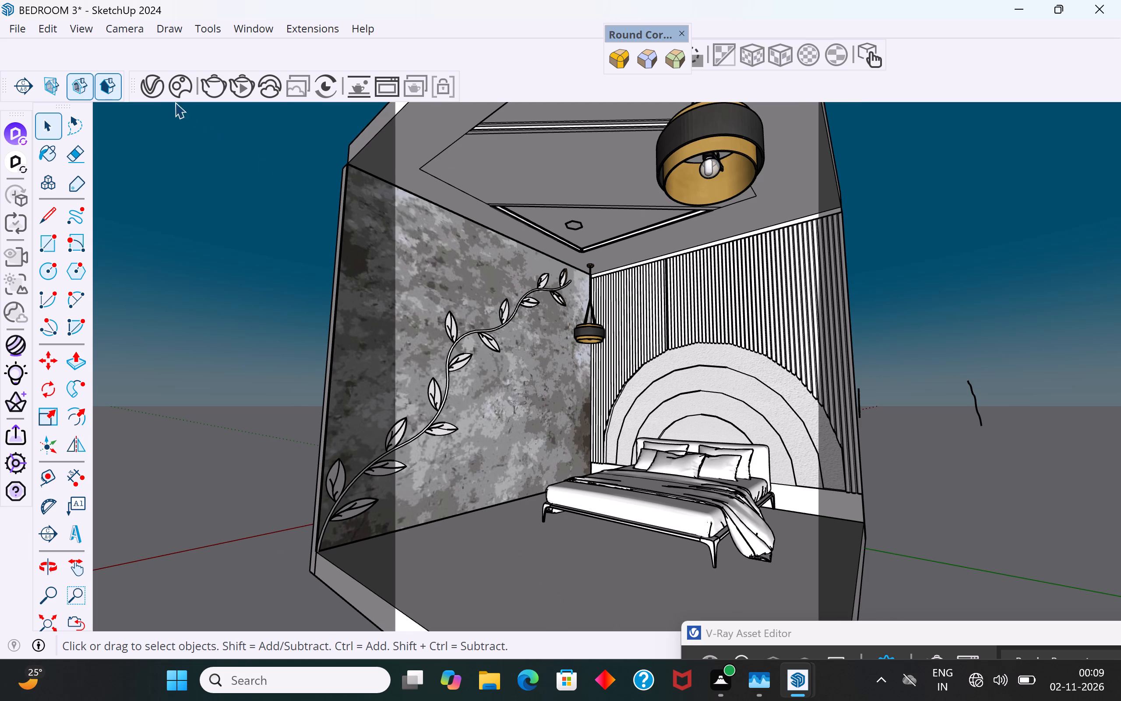
click(156, 90)
click(209, 84)
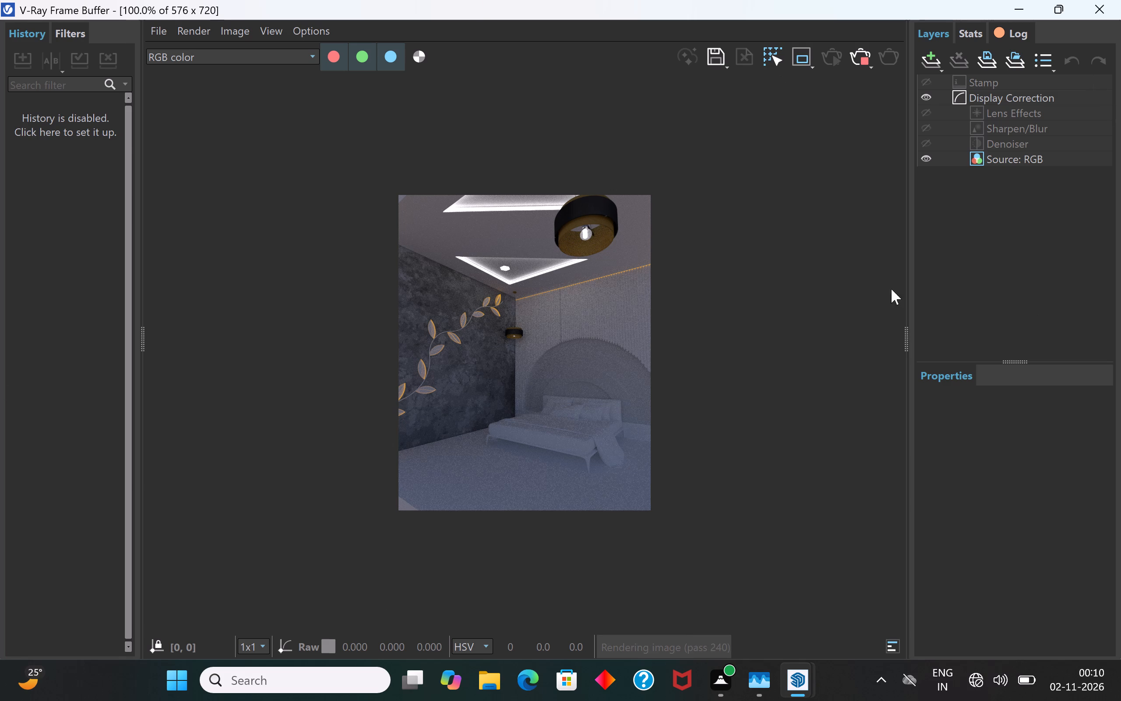
click(1103, 8)
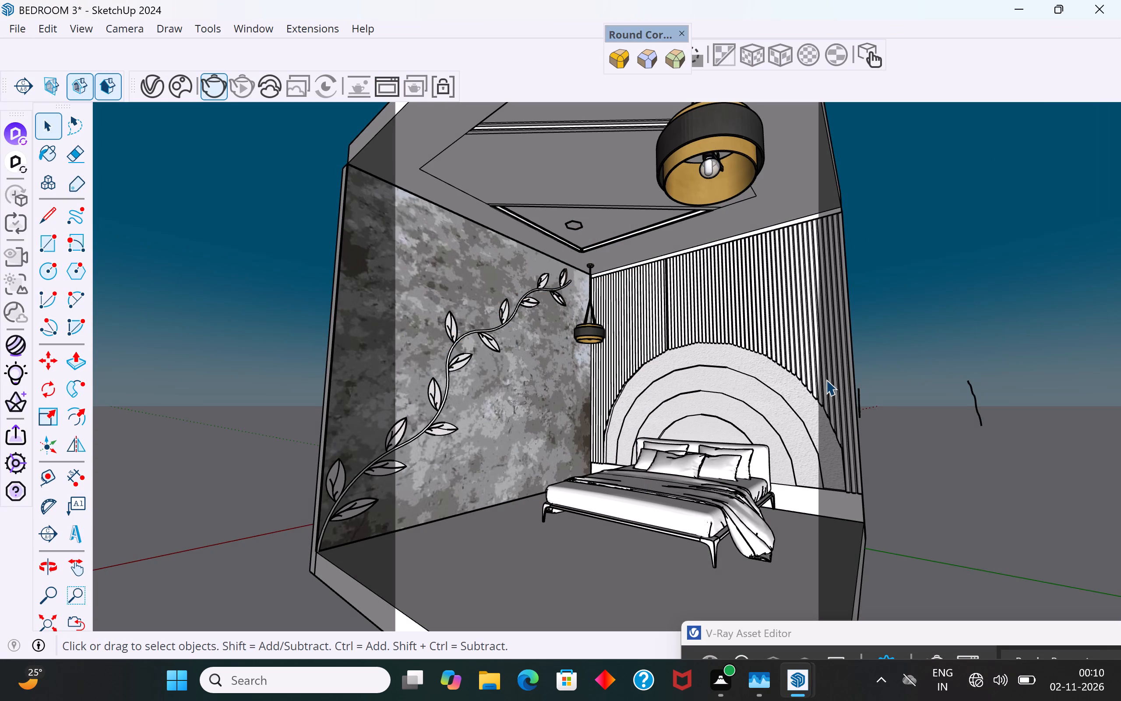
Trace a short line at one slat's end beside the large arch, and apply the "Emissive" material to the arch's narrow curved edge face.
scroll(707, 334, up, 9)
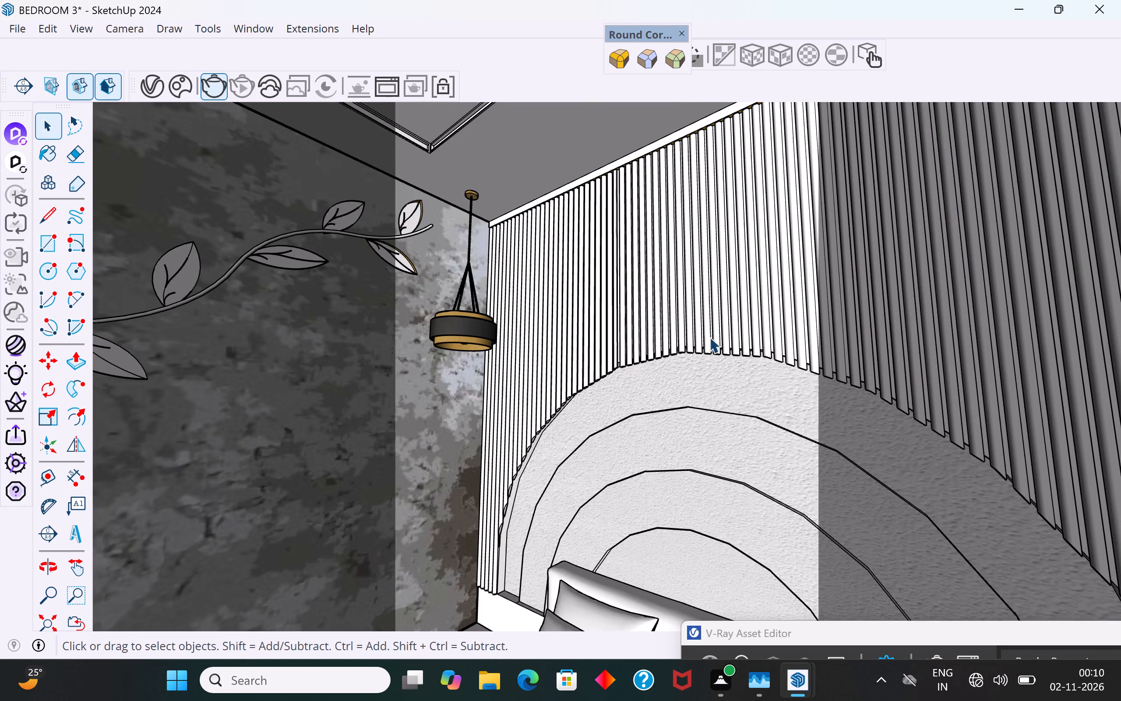
middle_drag(705, 347, 609, 208)
scroll(645, 380, up, 17)
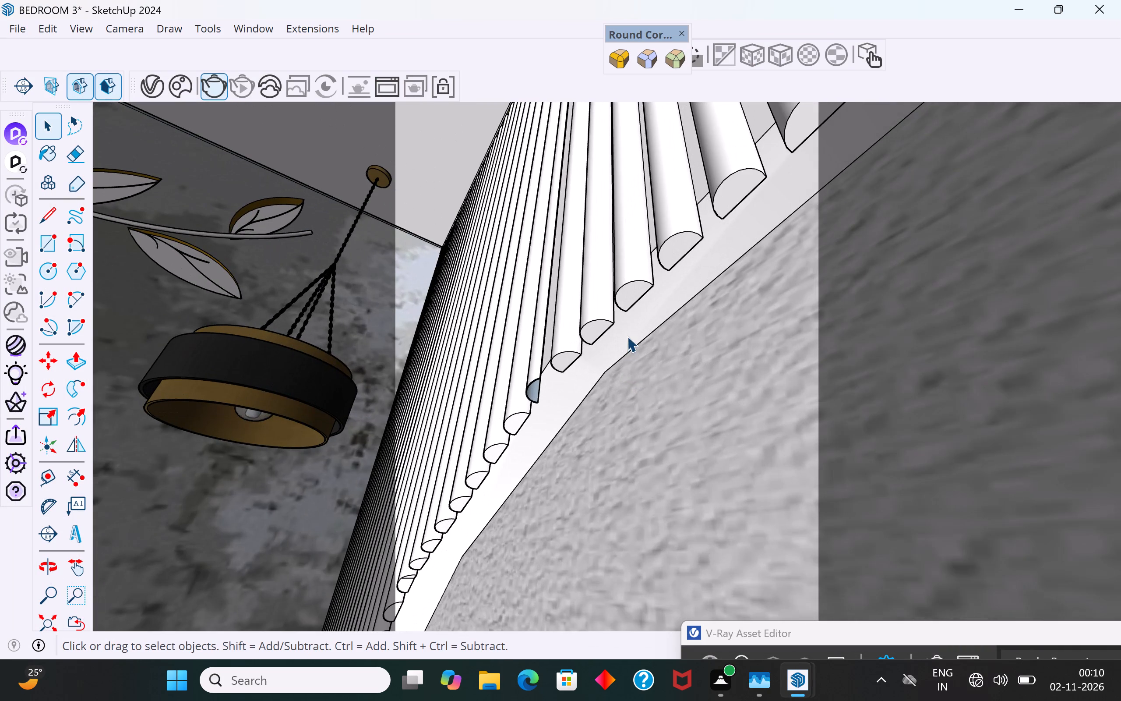
click(627, 336)
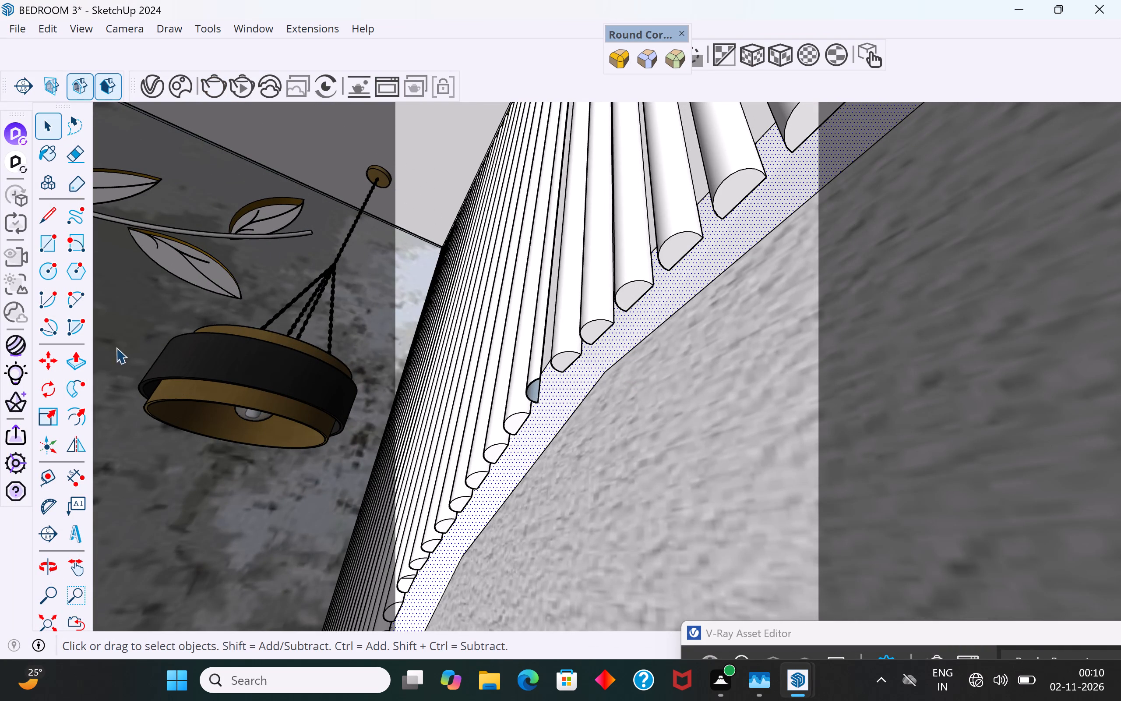
click(47, 215)
click(540, 404)
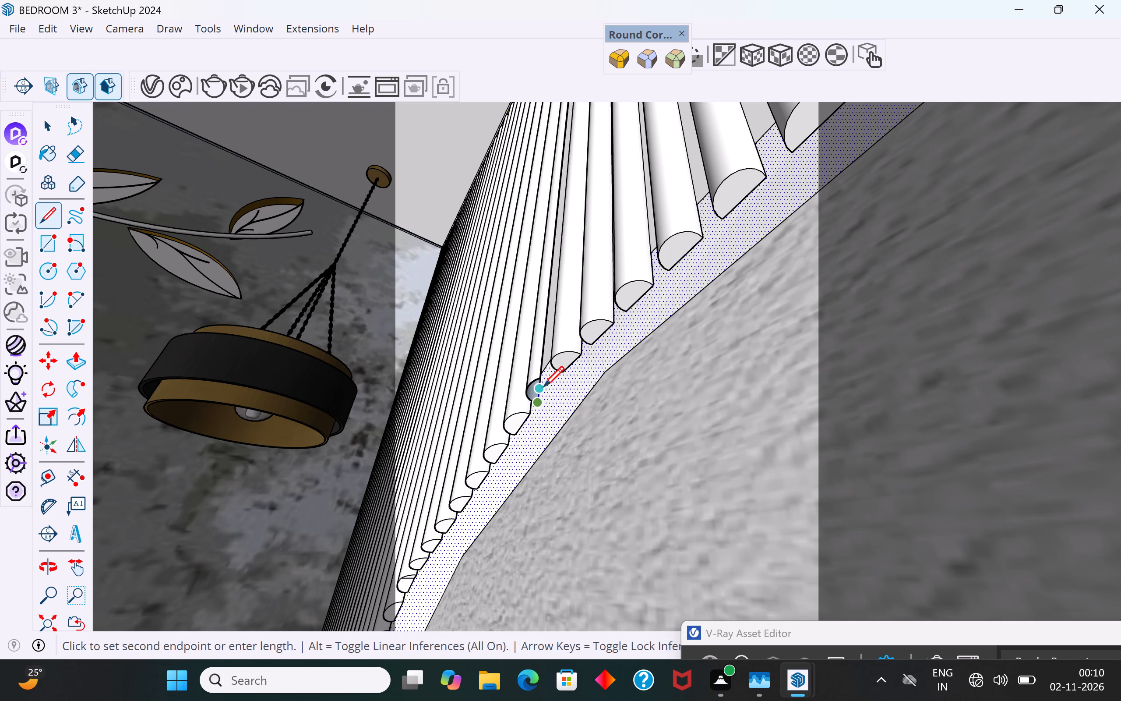
click(543, 383)
click(51, 122)
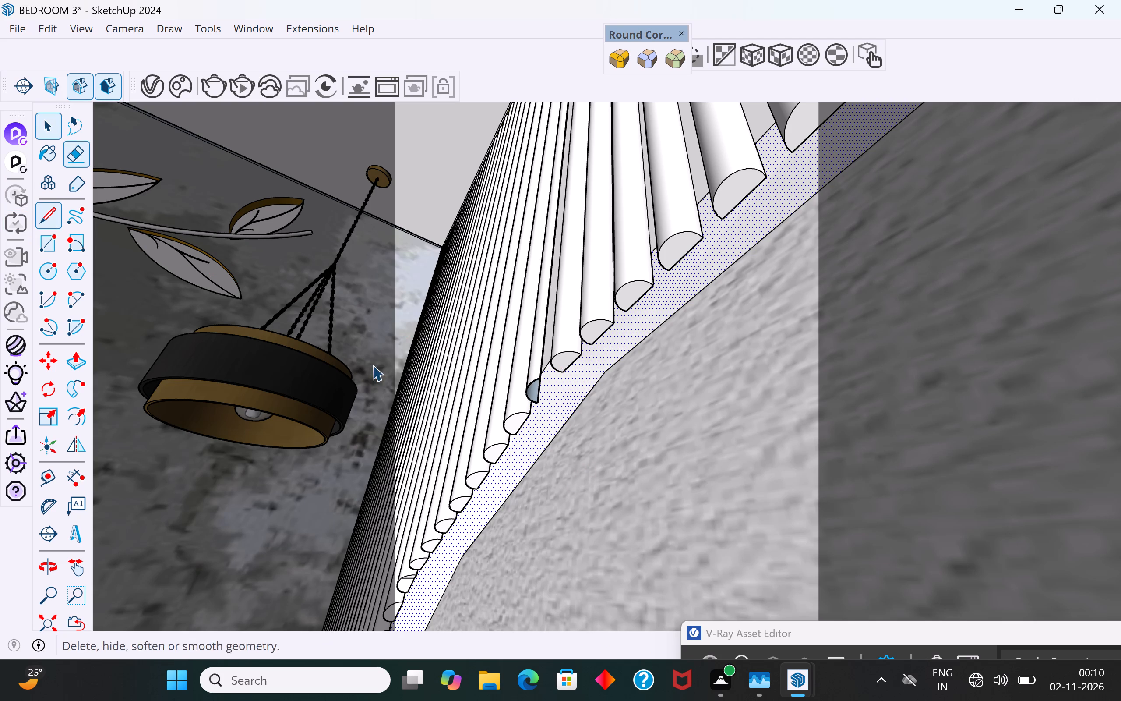
click(152, 86)
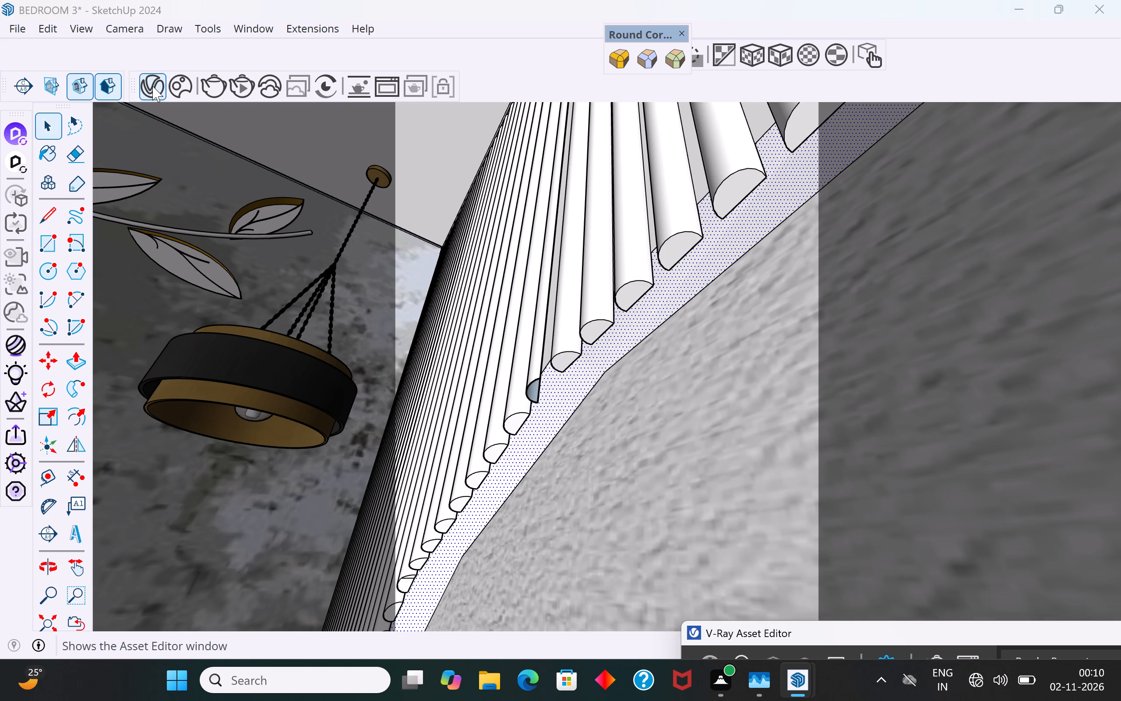
click(152, 86)
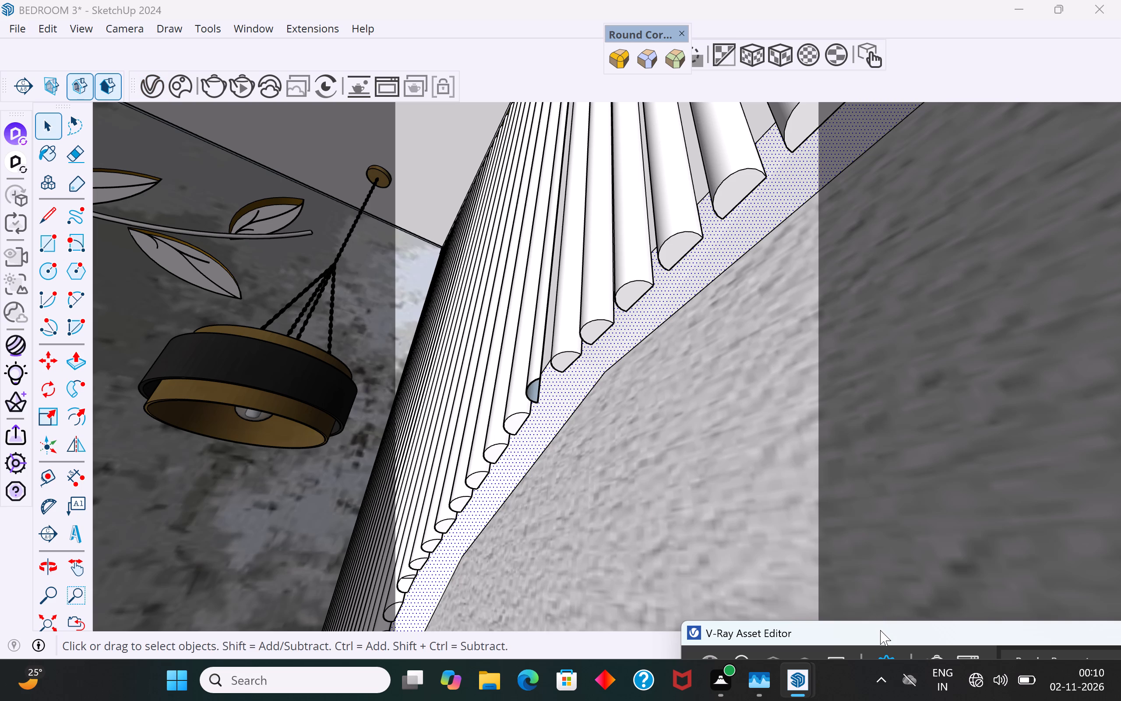
drag(880, 630, 554, 113)
drag(554, 113, 832, 111)
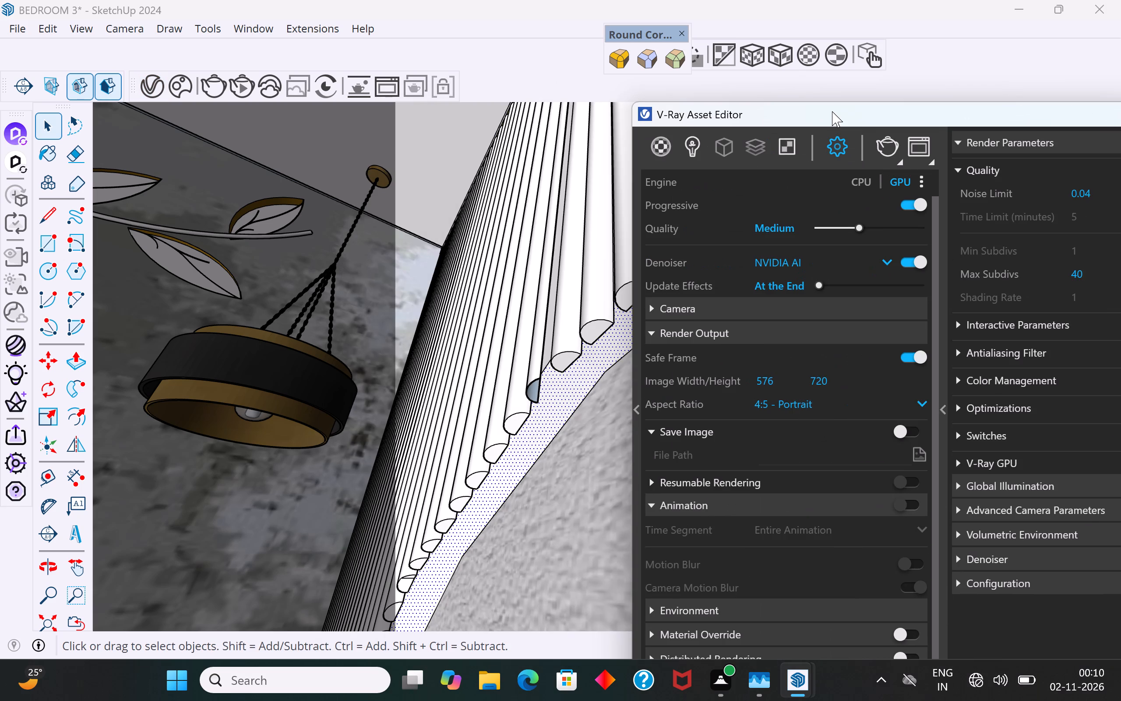
drag(832, 111, 816, 159)
click(651, 195)
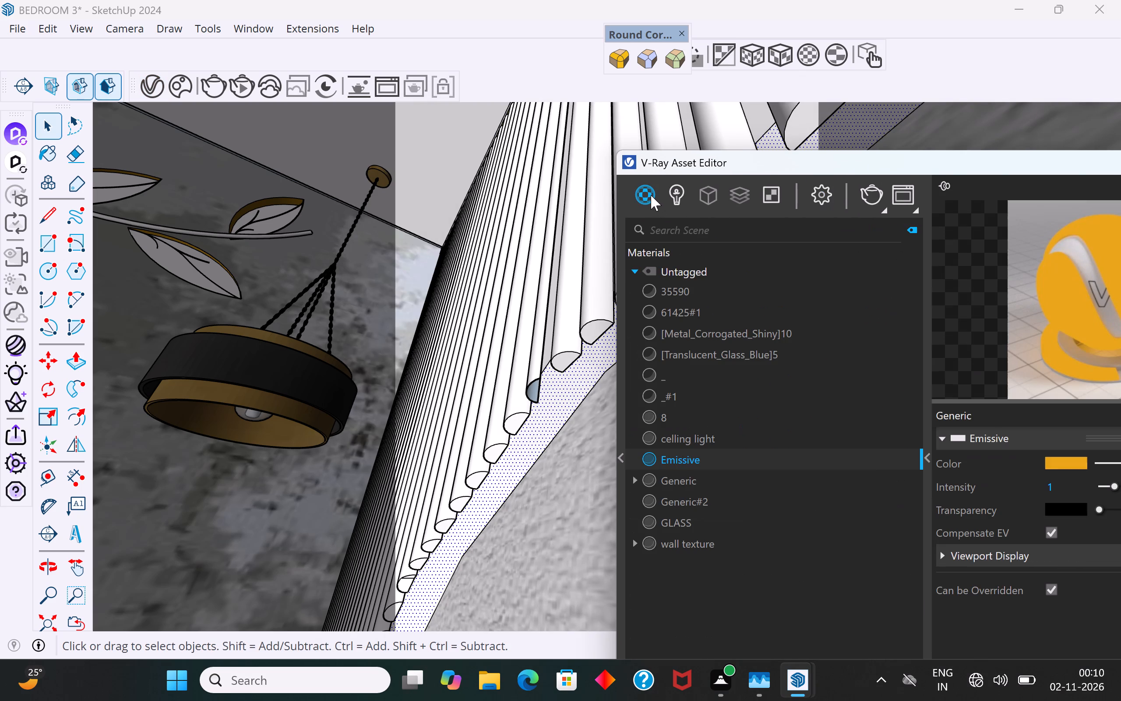
right_click(698, 460)
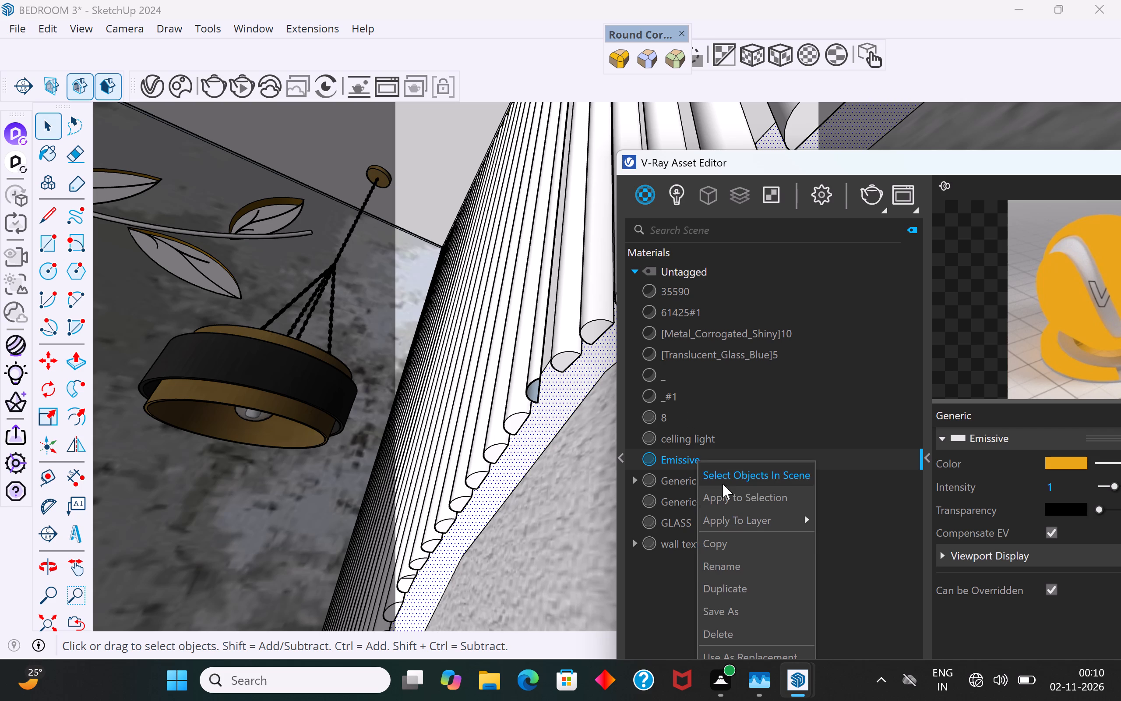
click(747, 500)
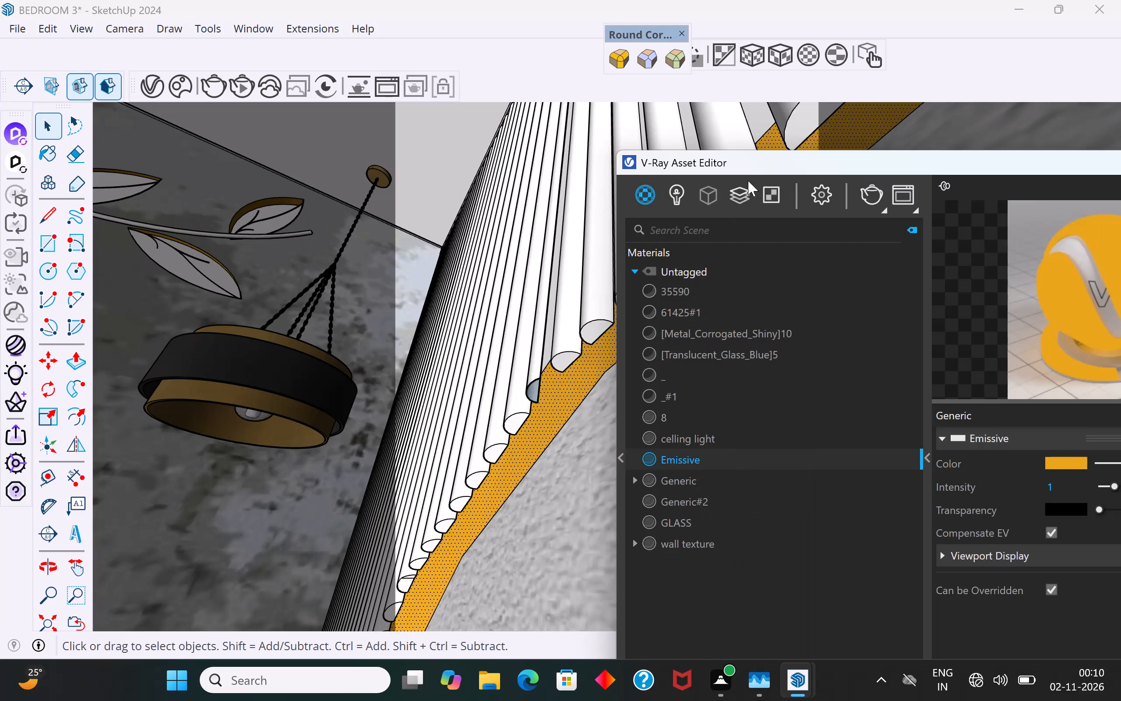
Turn off the Safe Frame in the Render Output settings.
drag(752, 170, 882, 290)
scroll(367, 192, down, 12)
middle_drag(409, 247, 478, 351)
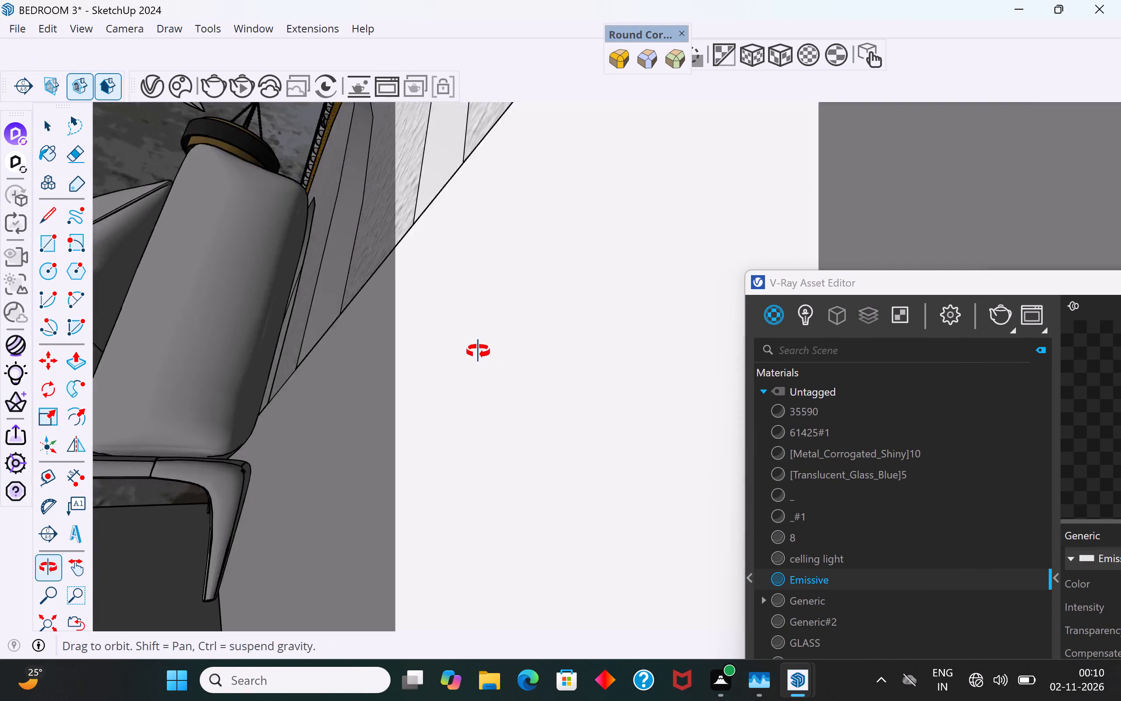
middle_drag(478, 351, 500, 387)
scroll(394, 259, down, 16)
middle_drag(481, 457, 489, 464)
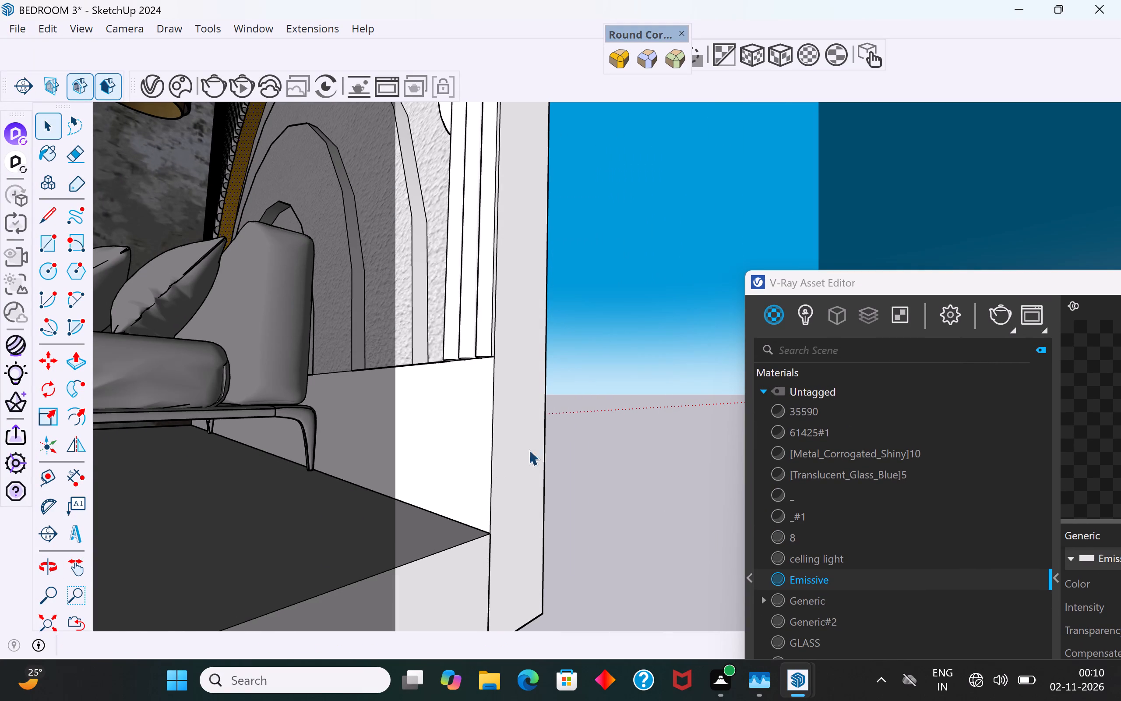
scroll(607, 334, down, 4)
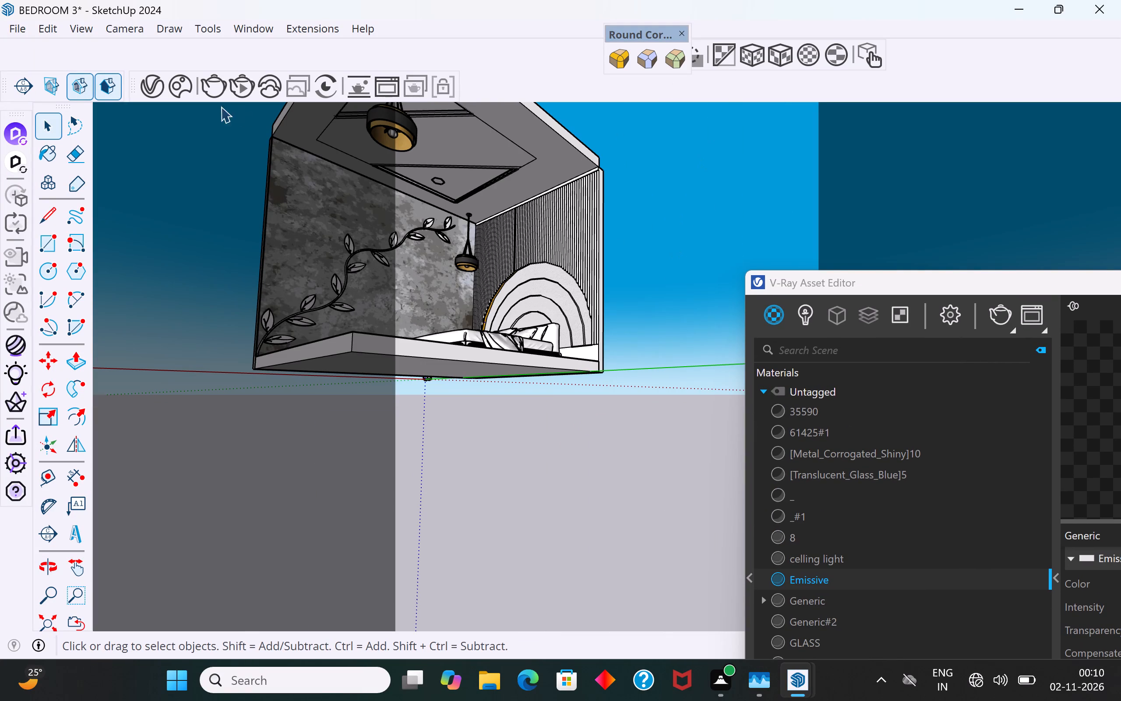
click(955, 315)
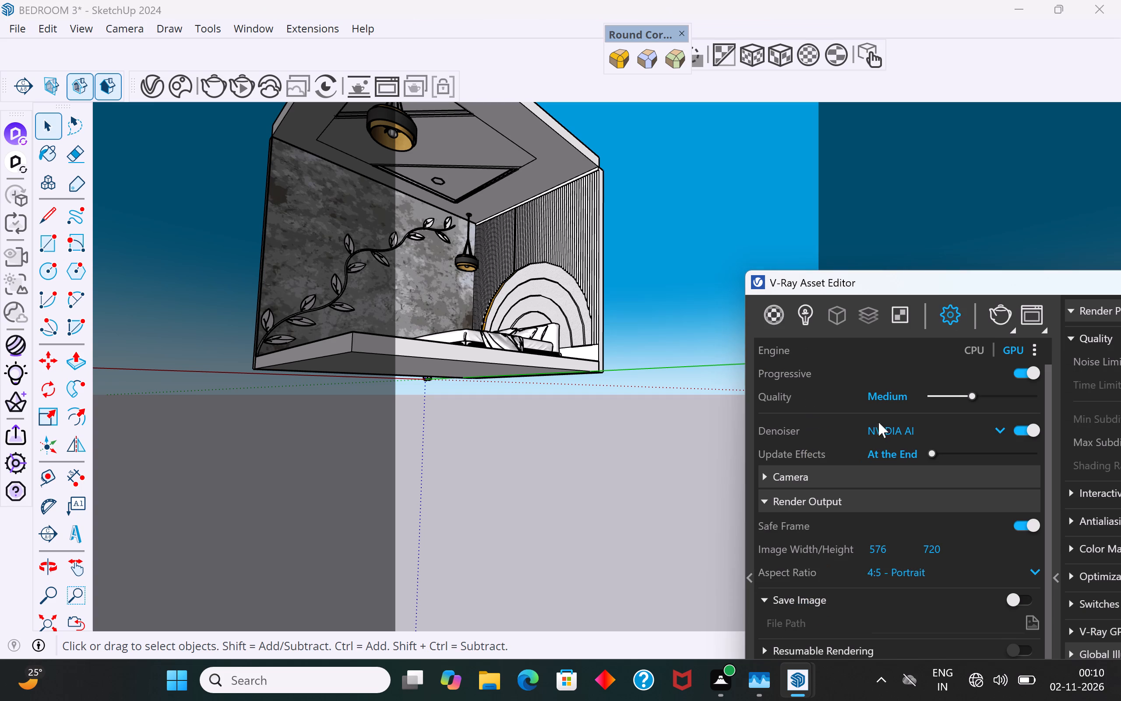
drag(959, 283, 770, 149)
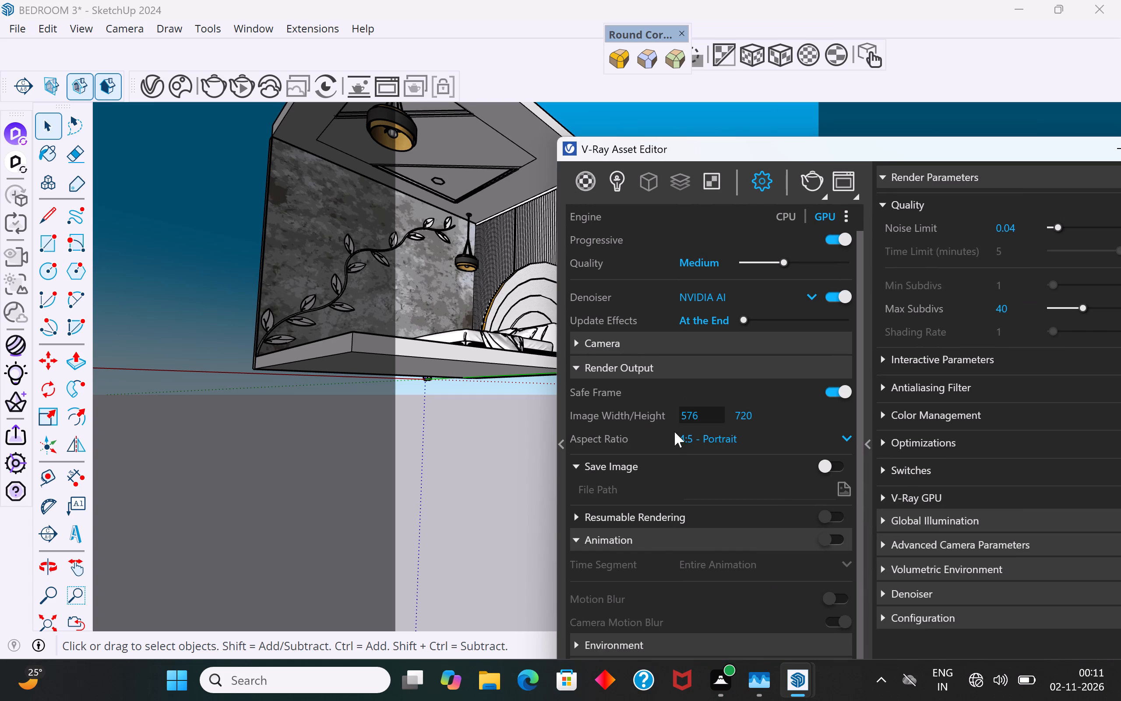
click(840, 393)
click(491, 541)
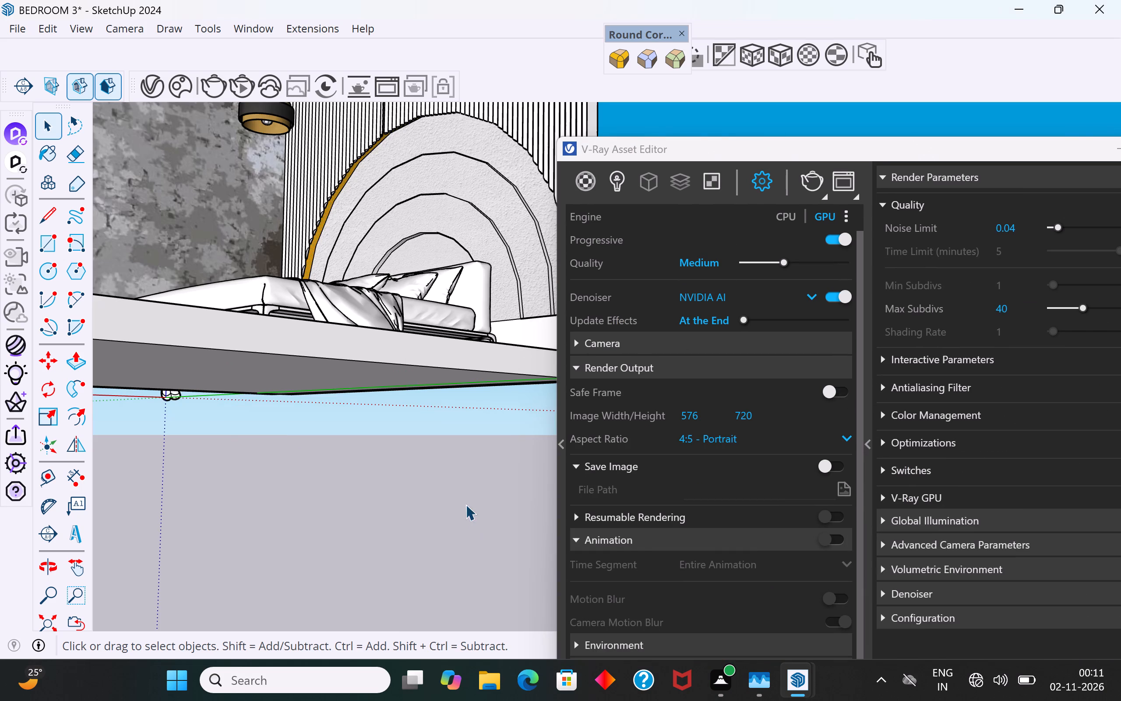
Apply the "Emissive" material to the narrow curved edge face of the second-largest arch on the back wall.
scroll(465, 504, down, 3)
click(710, 148)
drag(710, 148, 917, 203)
drag(760, 155, 936, 180)
click(606, 441)
scroll(384, 345, up, 11)
middle_drag(427, 379, 593, 557)
scroll(536, 281, up, 1)
middle_drag(553, 289, 574, 365)
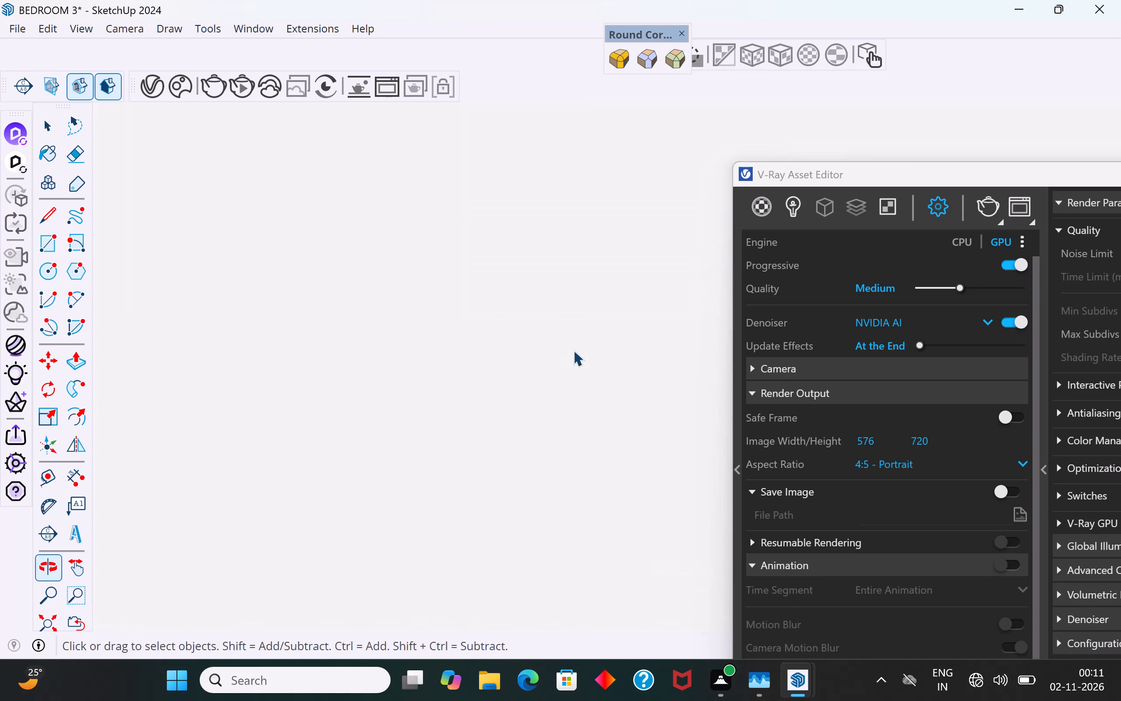
middle_drag(573, 350, 529, 134)
scroll(506, 375, down, 15)
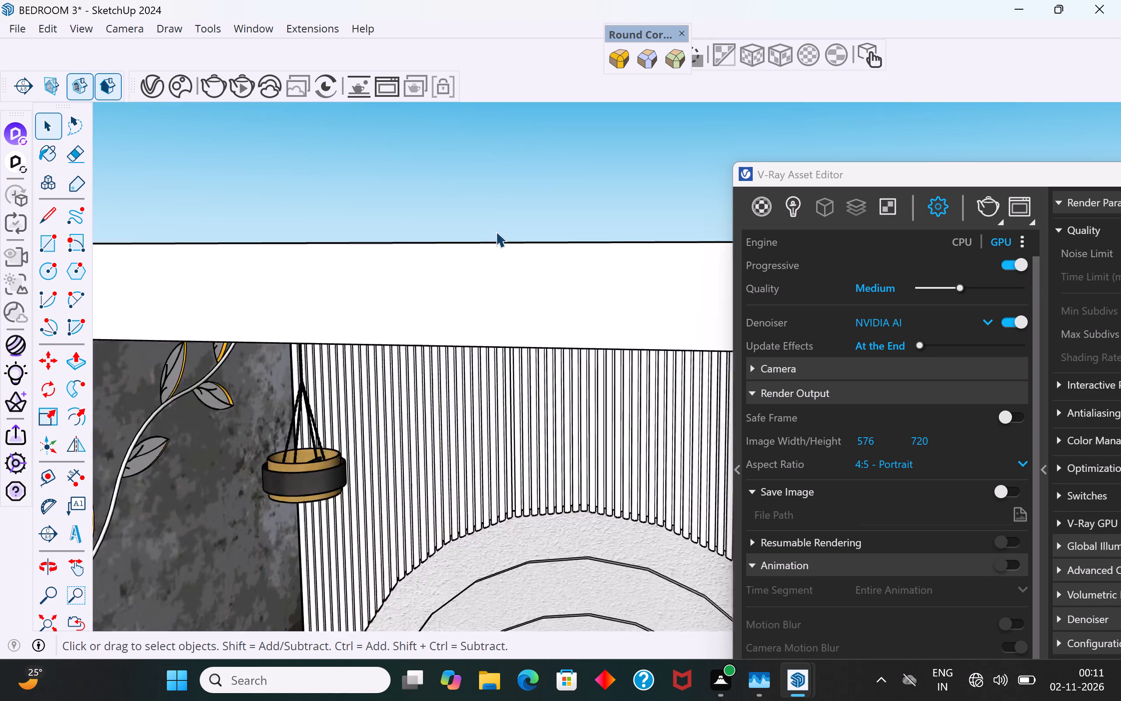
scroll(496, 231, down, 7)
scroll(518, 363, up, 9)
middle_drag(445, 303, 547, 396)
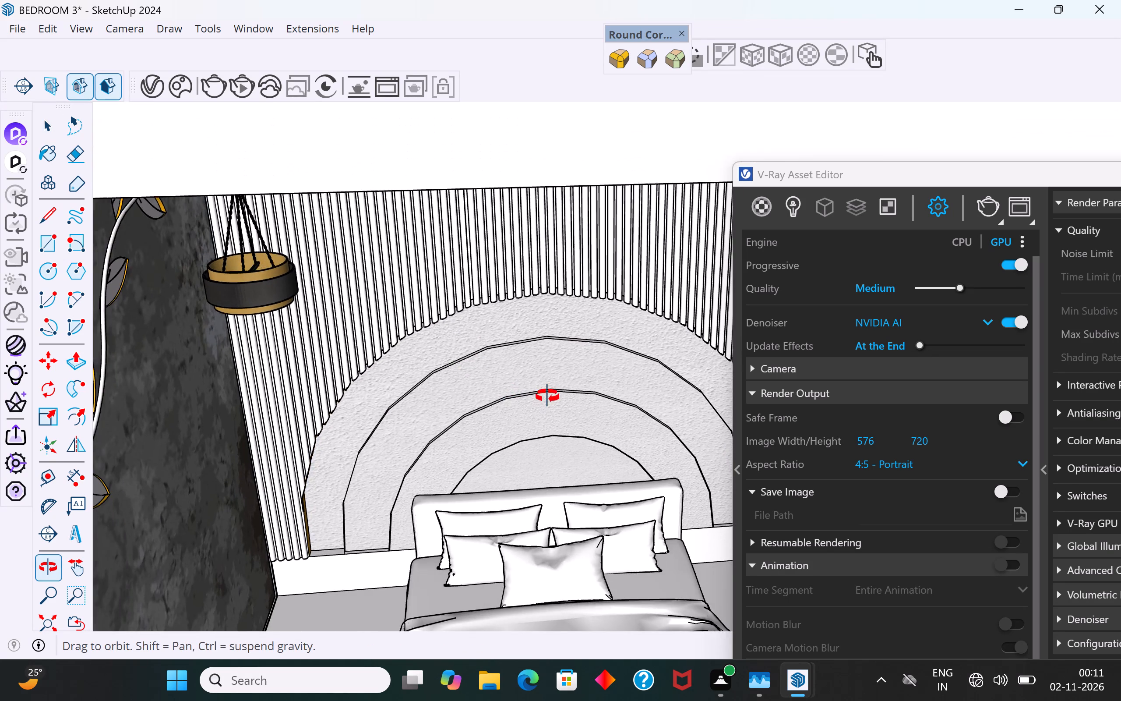
middle_drag(547, 396, 548, 396)
scroll(536, 315, up, 15)
middle_drag(536, 350, 553, 458)
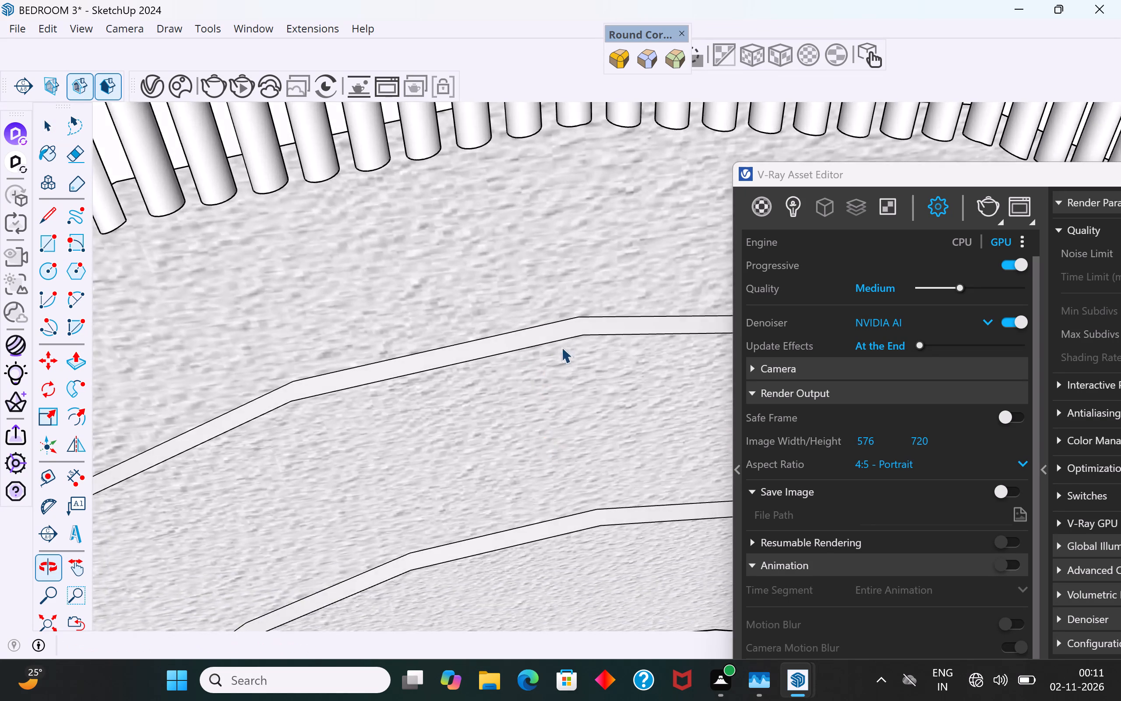
scroll(561, 340, up, 5)
click(564, 321)
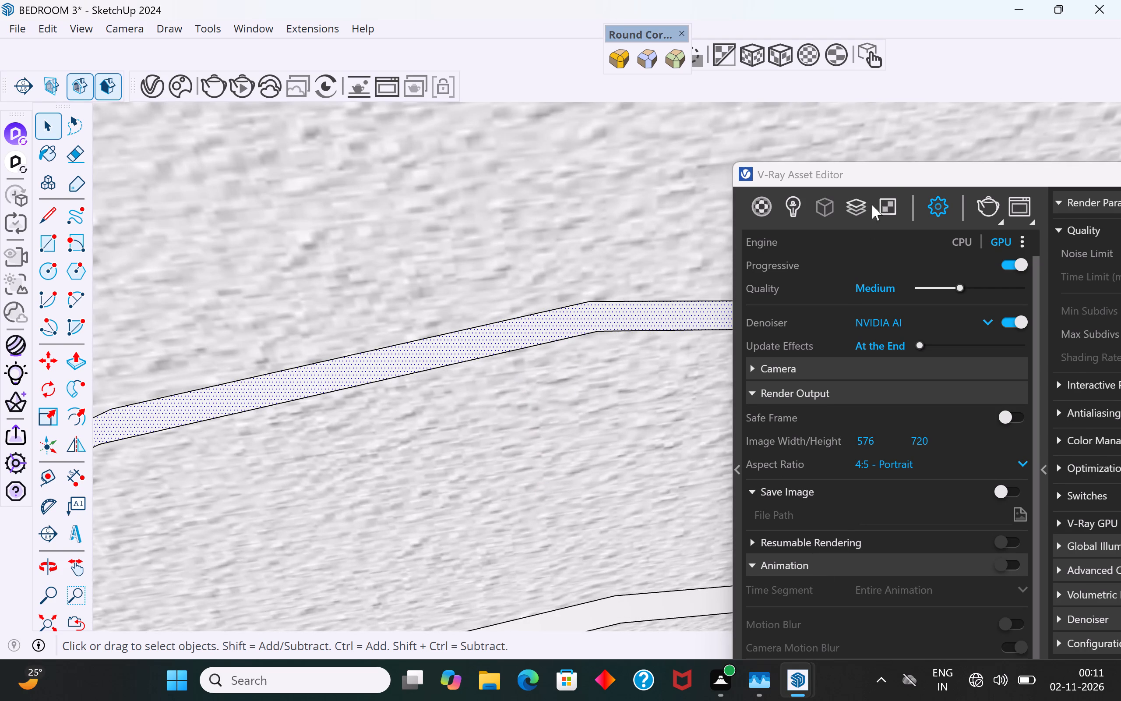
drag(883, 175, 859, 115)
click(738, 149)
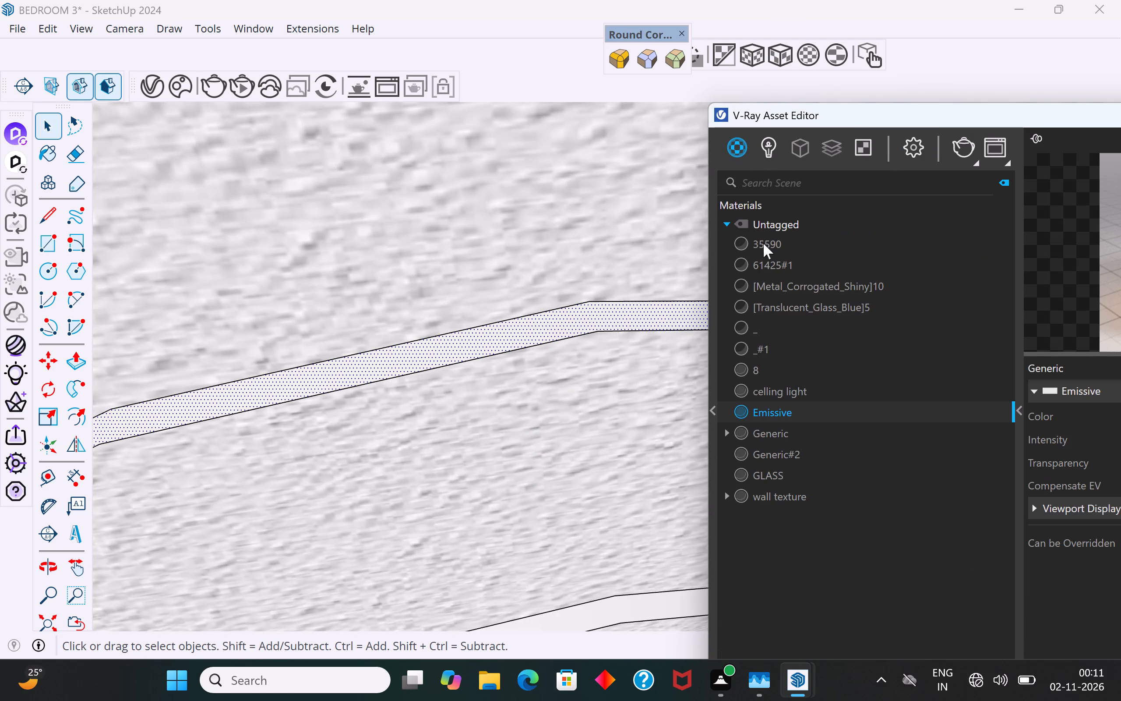
right_click(810, 414)
click(839, 456)
Apply the "Emissive" material to the narrow curved edge face of the third arch, one ring further in.
scroll(440, 334, down, 4)
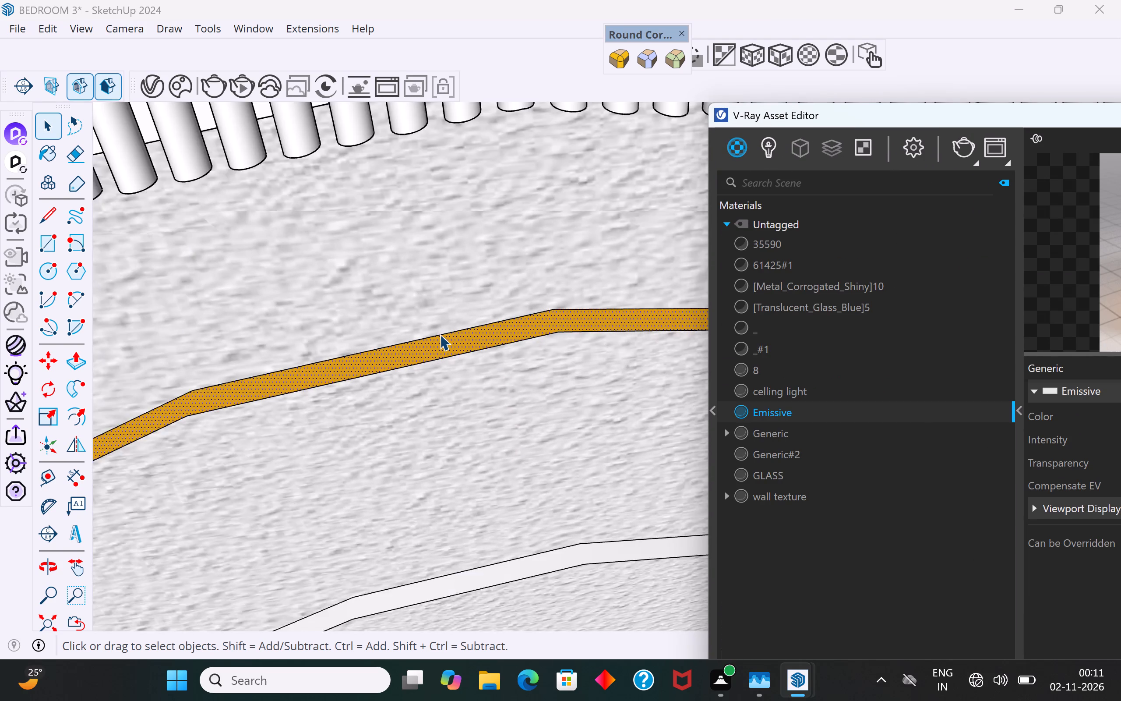
scroll(440, 334, down, 7)
scroll(440, 334, up, 1)
scroll(440, 334, down, 6)
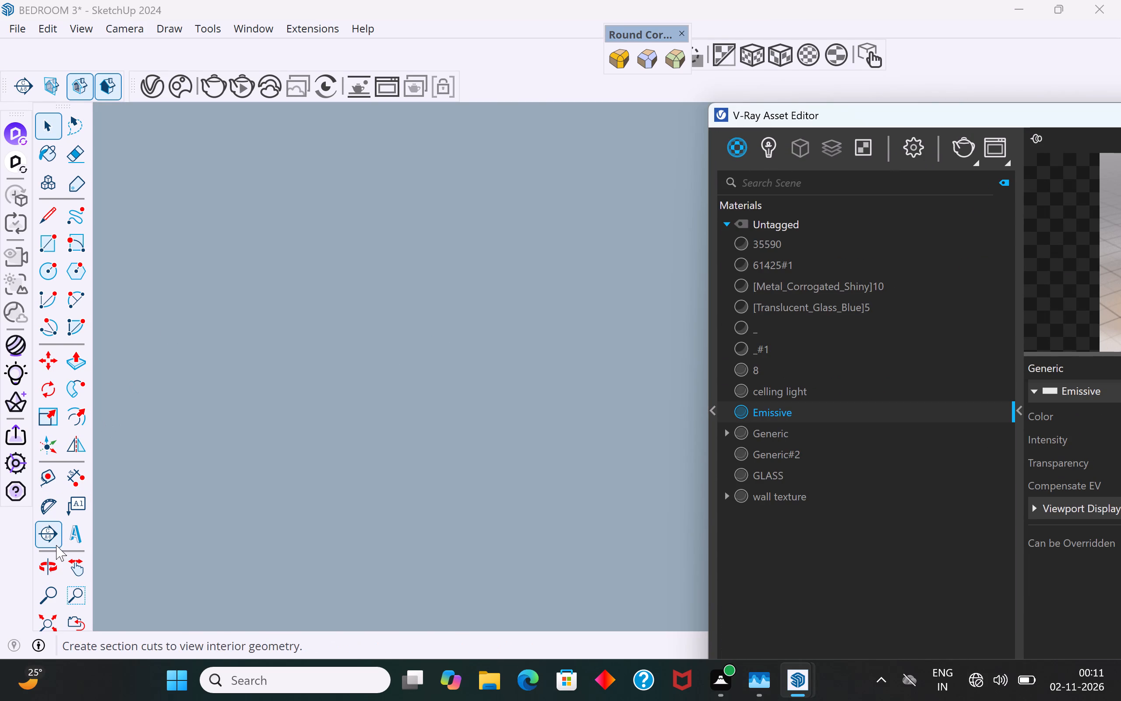
scroll(166, 368, down, 13)
scroll(279, 278, down, 9)
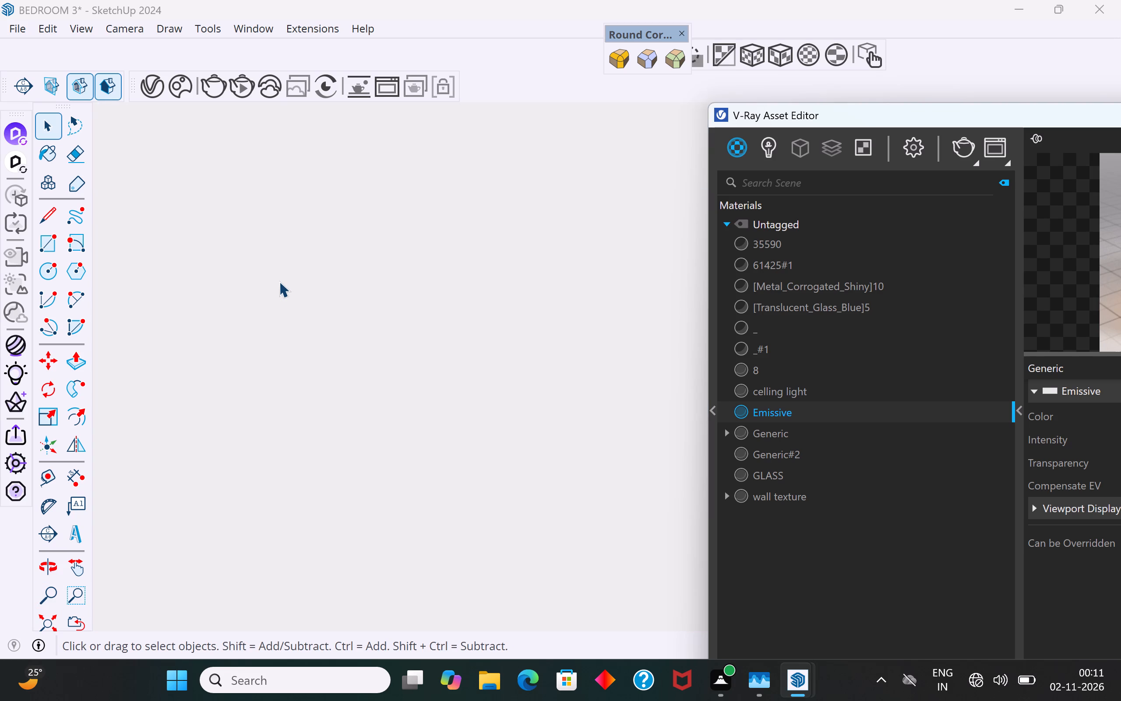
scroll(279, 281, down, 18)
click(51, 623)
middle_drag(608, 552, 529, 443)
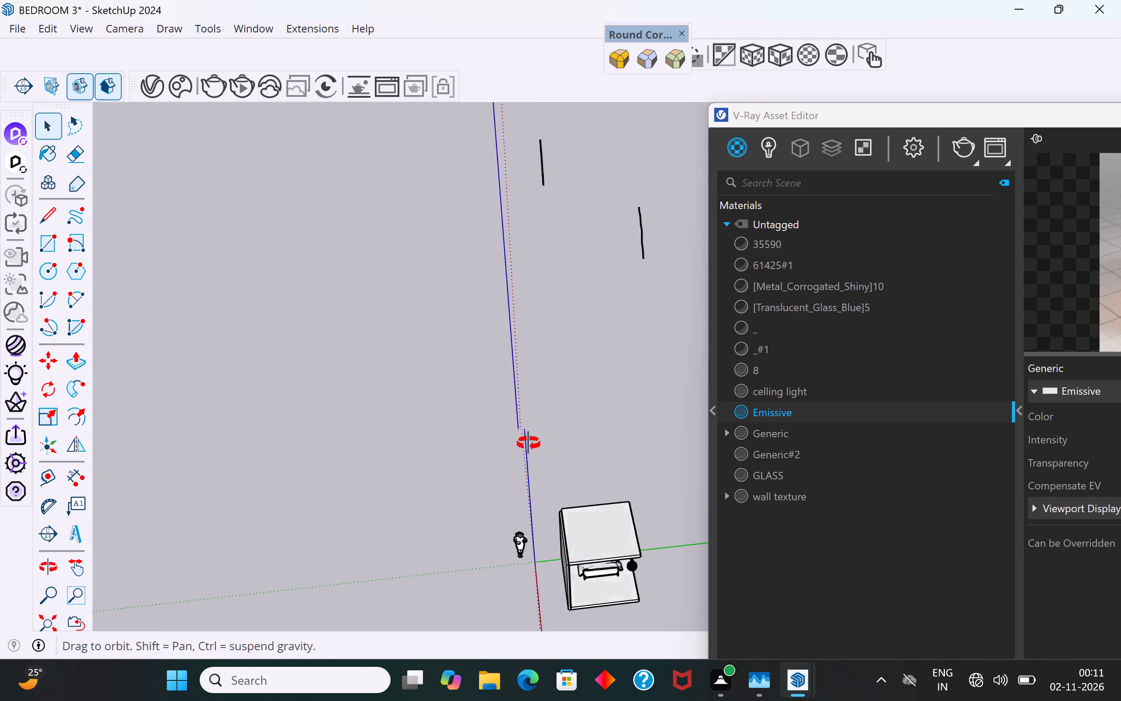
middle_drag(529, 443, 483, 388)
scroll(533, 443, up, 20)
scroll(533, 443, up, 4)
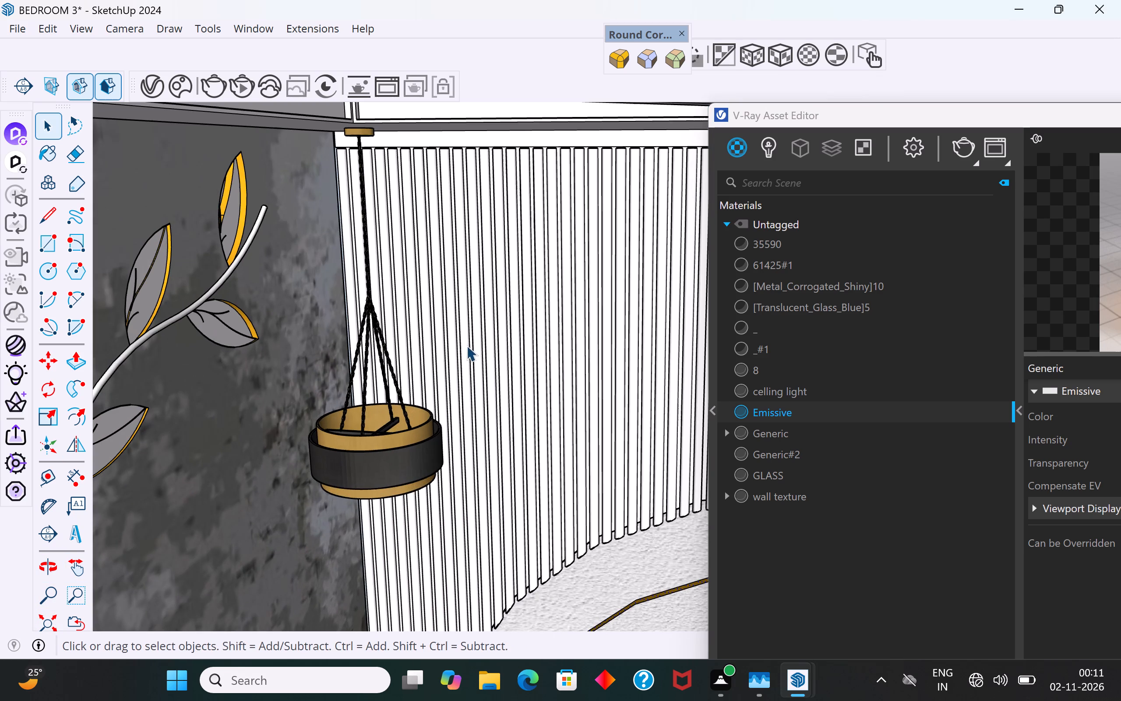
scroll(402, 273, down, 4)
scroll(422, 336, down, 4)
middle_drag(556, 520, 504, 447)
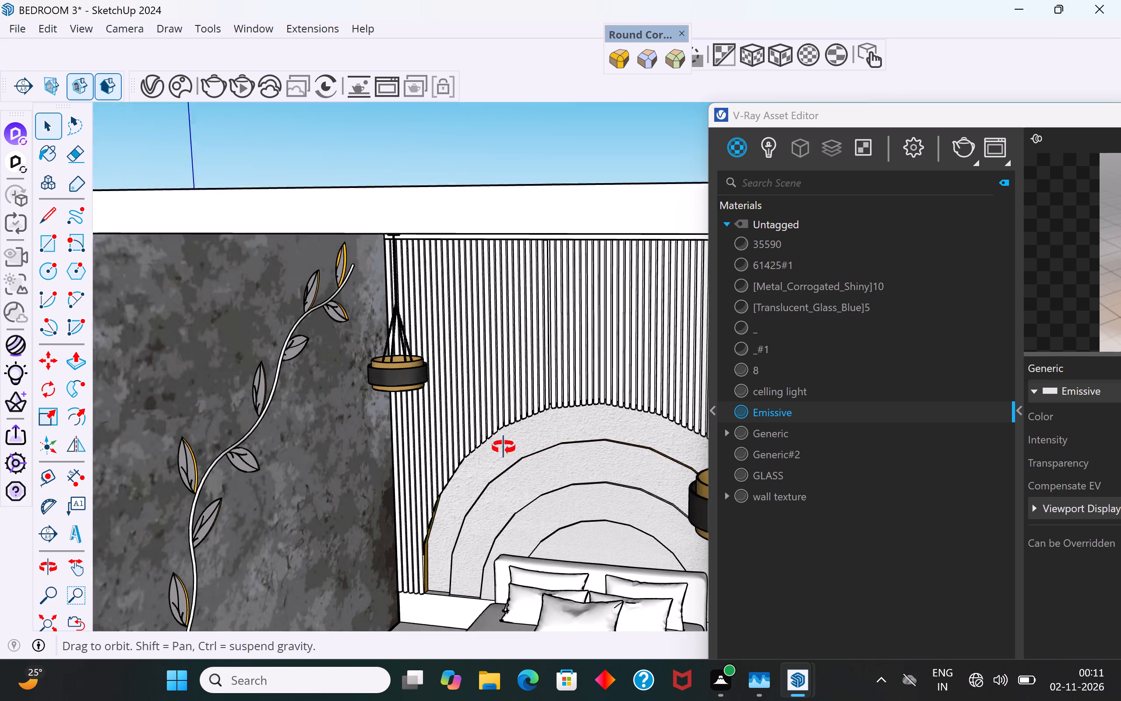
middle_drag(504, 447, 455, 382)
scroll(631, 592, up, 7)
middle_drag(463, 482, 756, 699)
scroll(463, 479, up, 16)
click(550, 447)
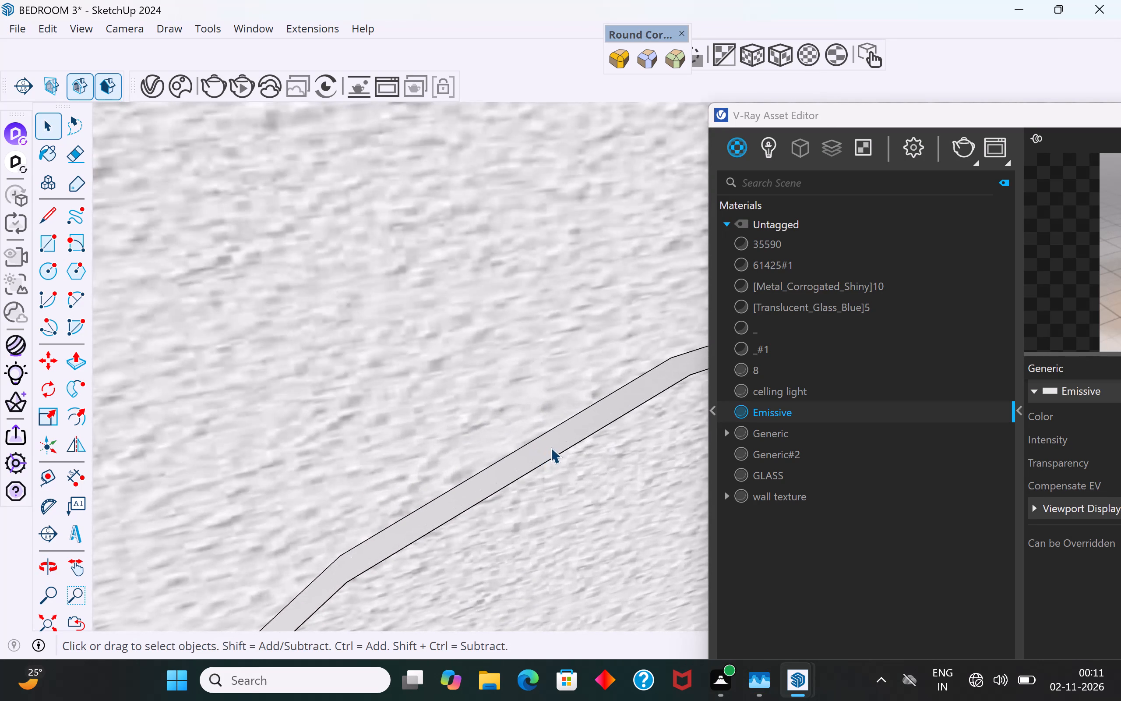
right_click(828, 407)
click(890, 445)
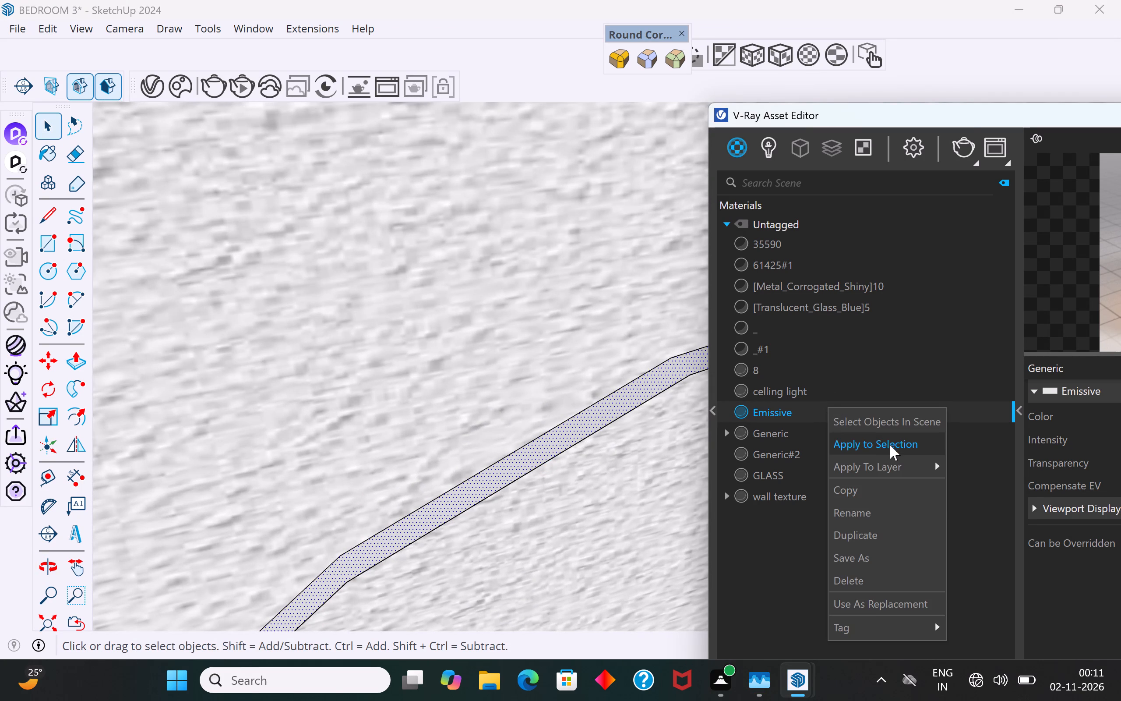
Apply the "Emissive" material to the narrow curved edge face of the innermost arch above the headboard.
drag(964, 123, 779, 117)
drag(779, 117, 1090, 418)
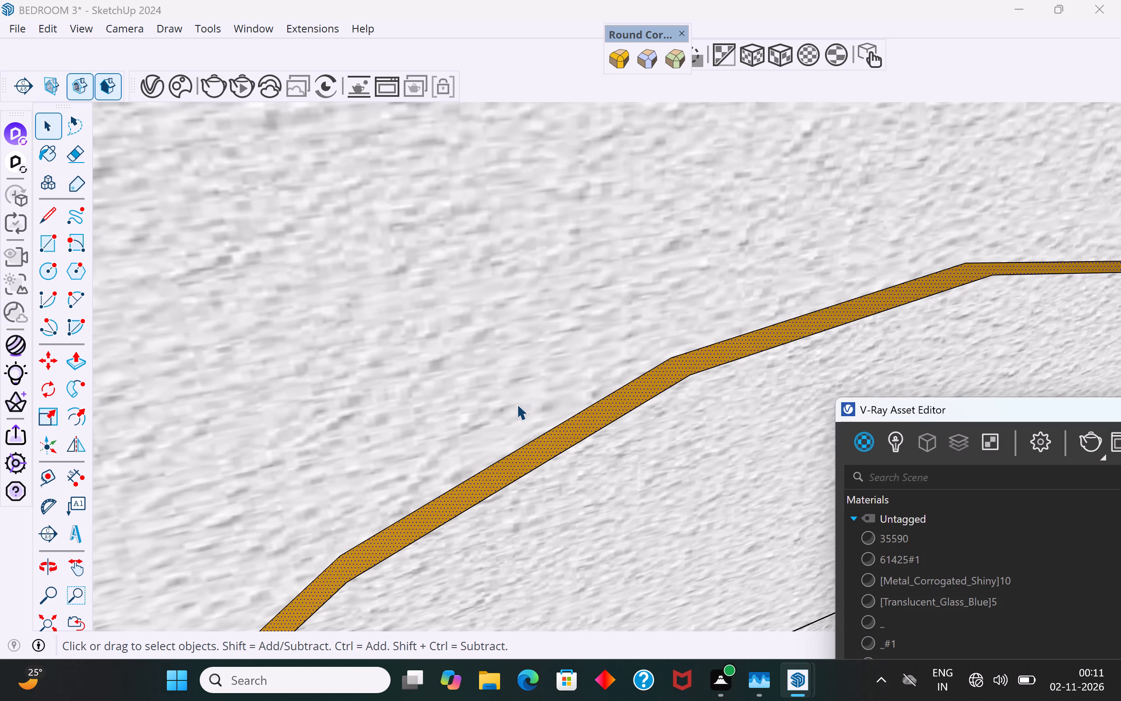
scroll(517, 404, down, 16)
middle_drag(542, 476, 340, 227)
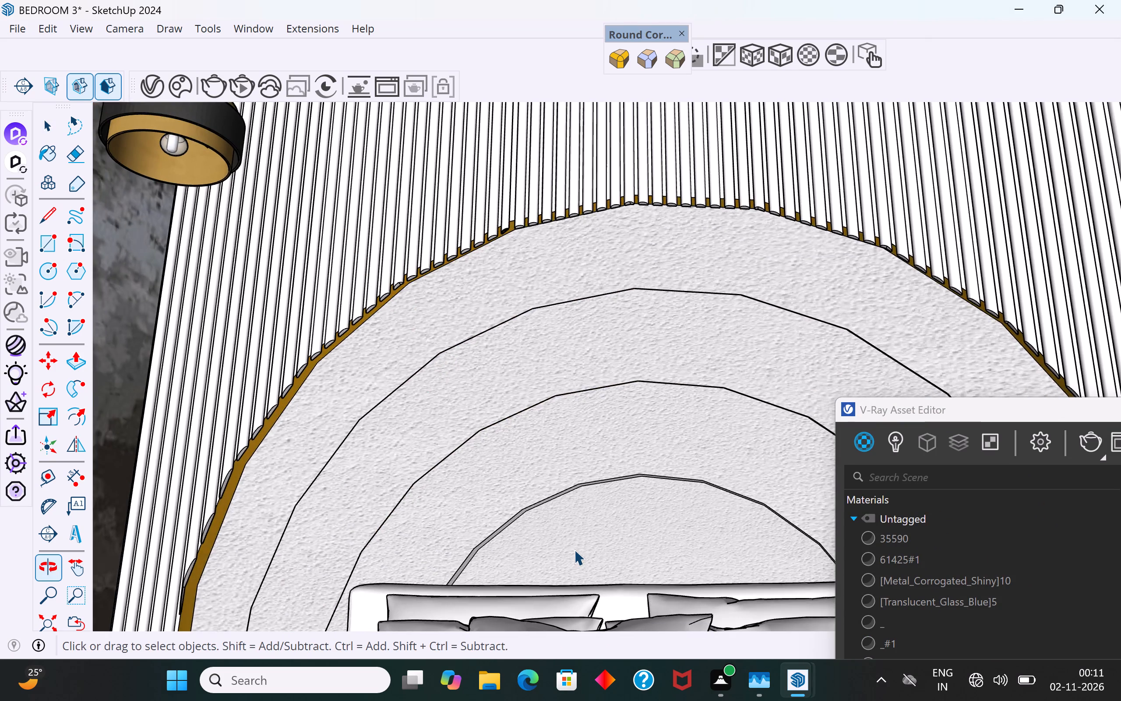
scroll(574, 549, up, 15)
click(566, 415)
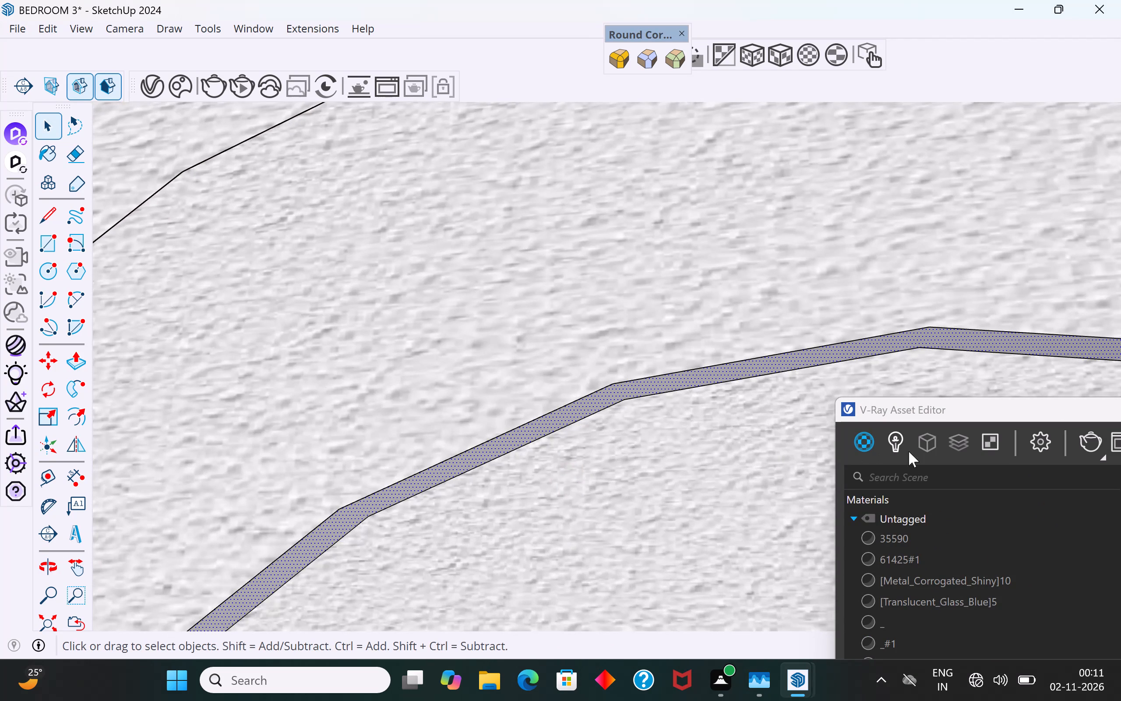
drag(970, 407, 543, 262)
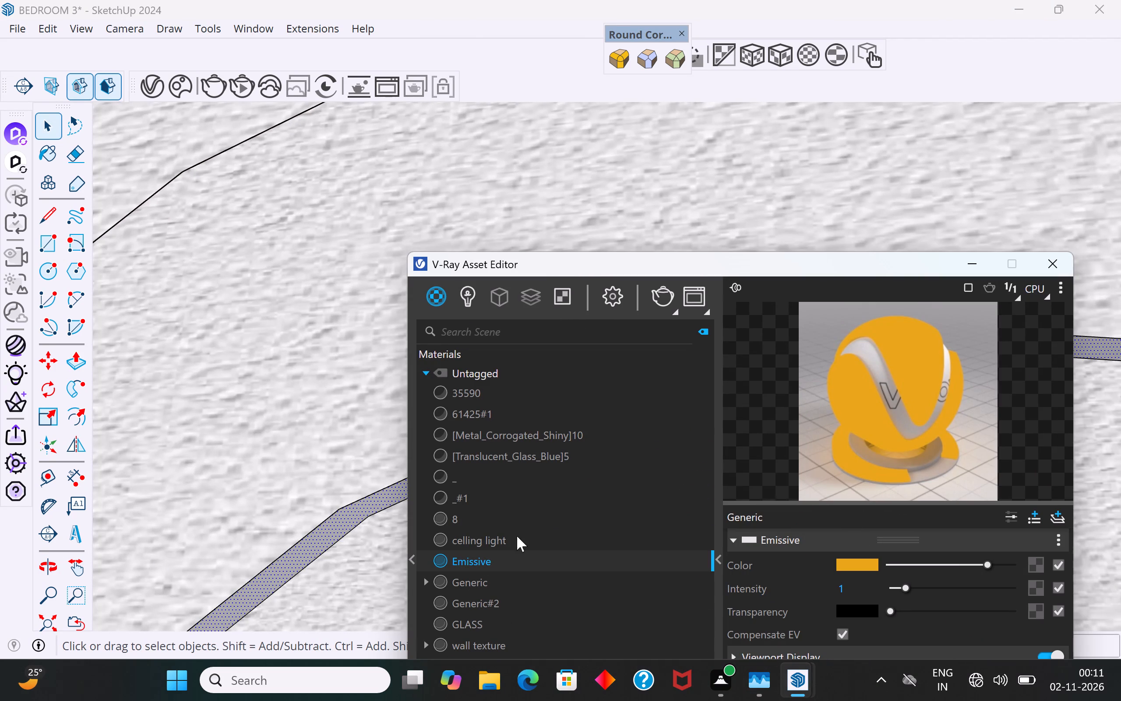
right_click(526, 553)
click(580, 586)
Select the narrow ledge faces at the base of the arches, beside and behind the headboard, and apply the "Emissive" material to them.
drag(582, 260, 729, 379)
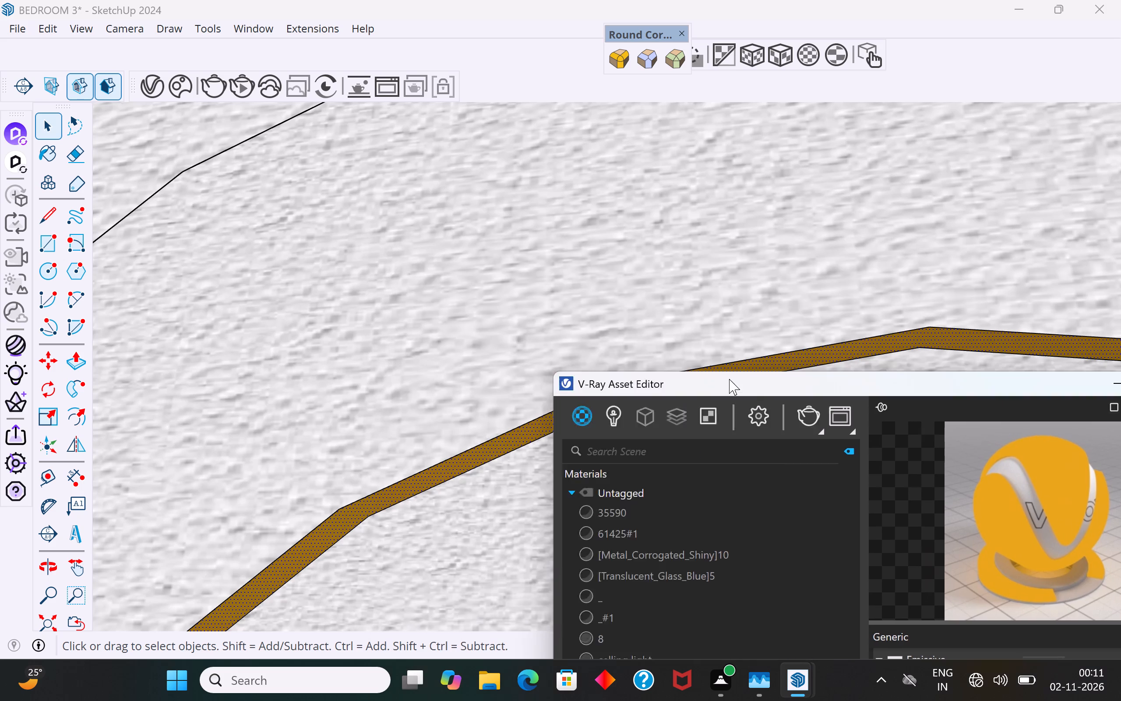
drag(729, 379, 835, 652)
scroll(485, 232, down, 13)
scroll(549, 432, down, 6)
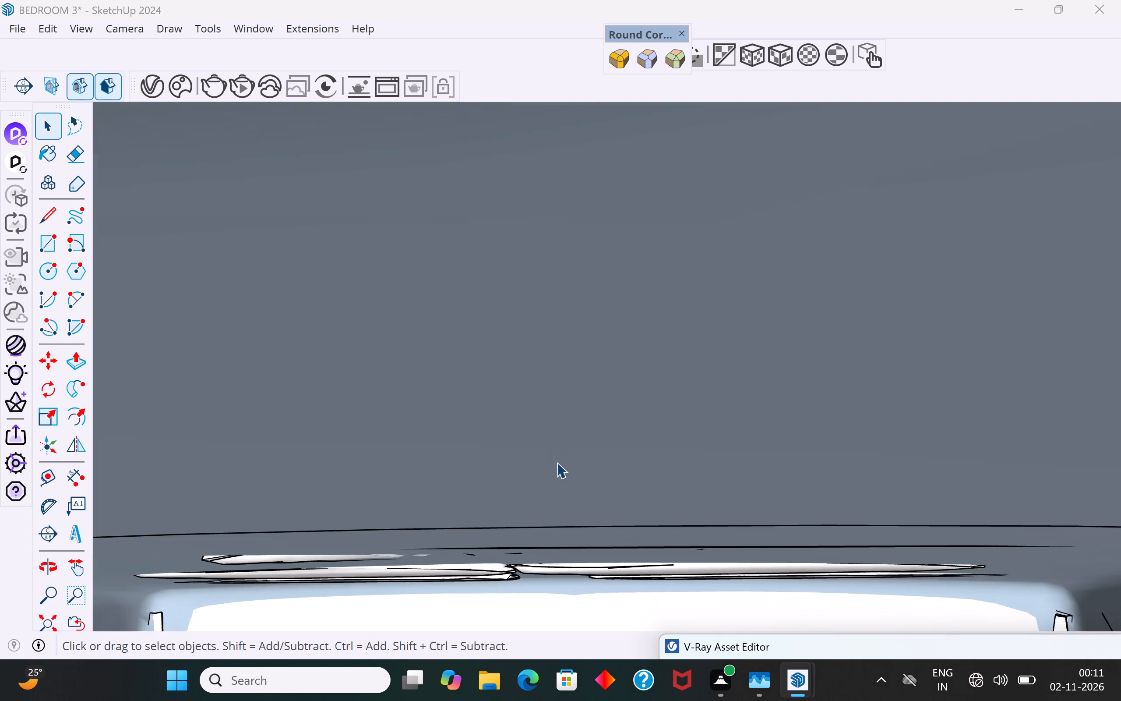
scroll(557, 462, down, 6)
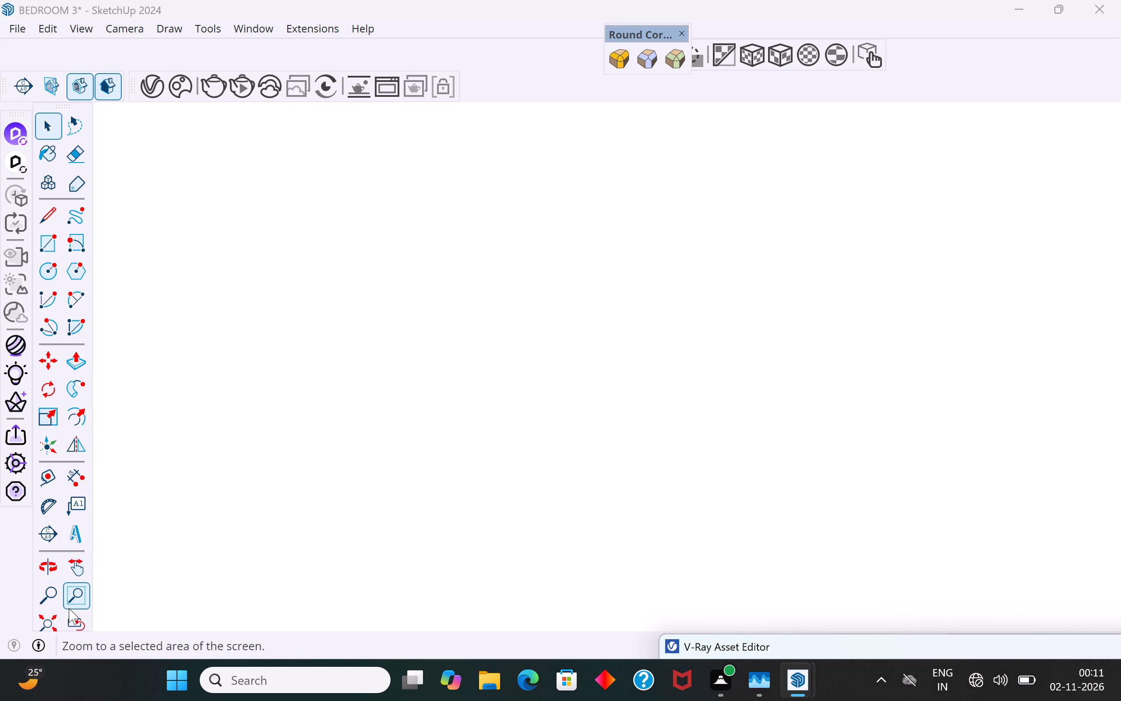
click(53, 623)
scroll(471, 364, up, 5)
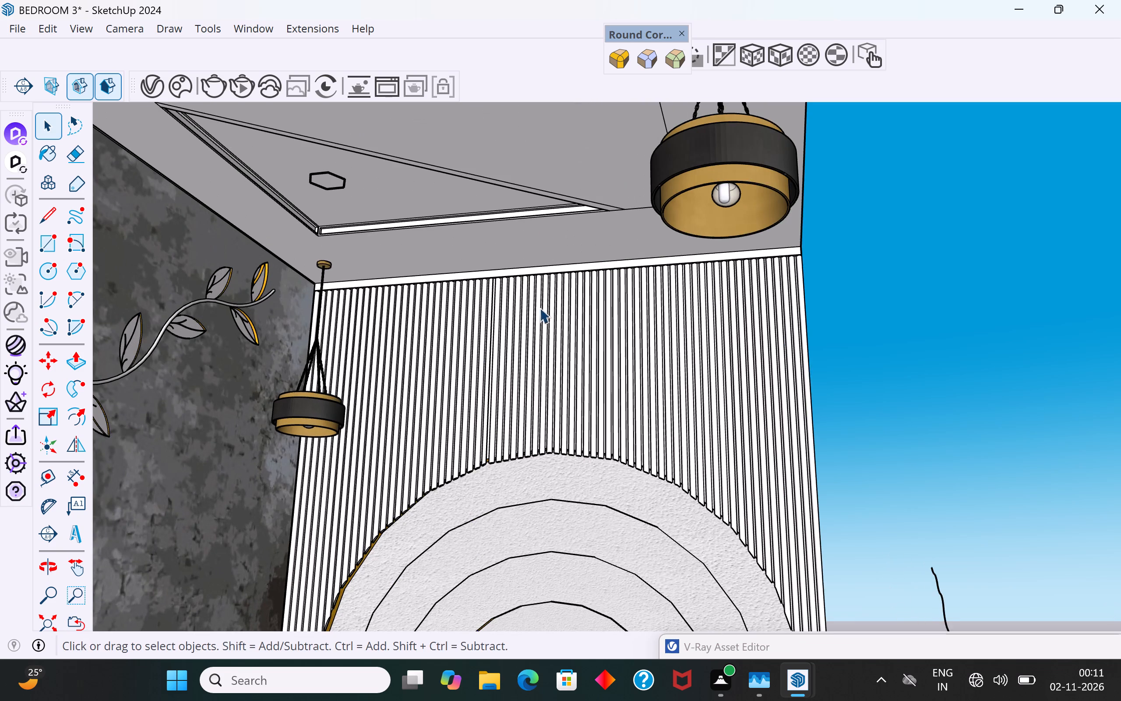
middle_drag(516, 281, 301, 344)
scroll(542, 525, up, 4)
middle_drag(565, 520, 564, 517)
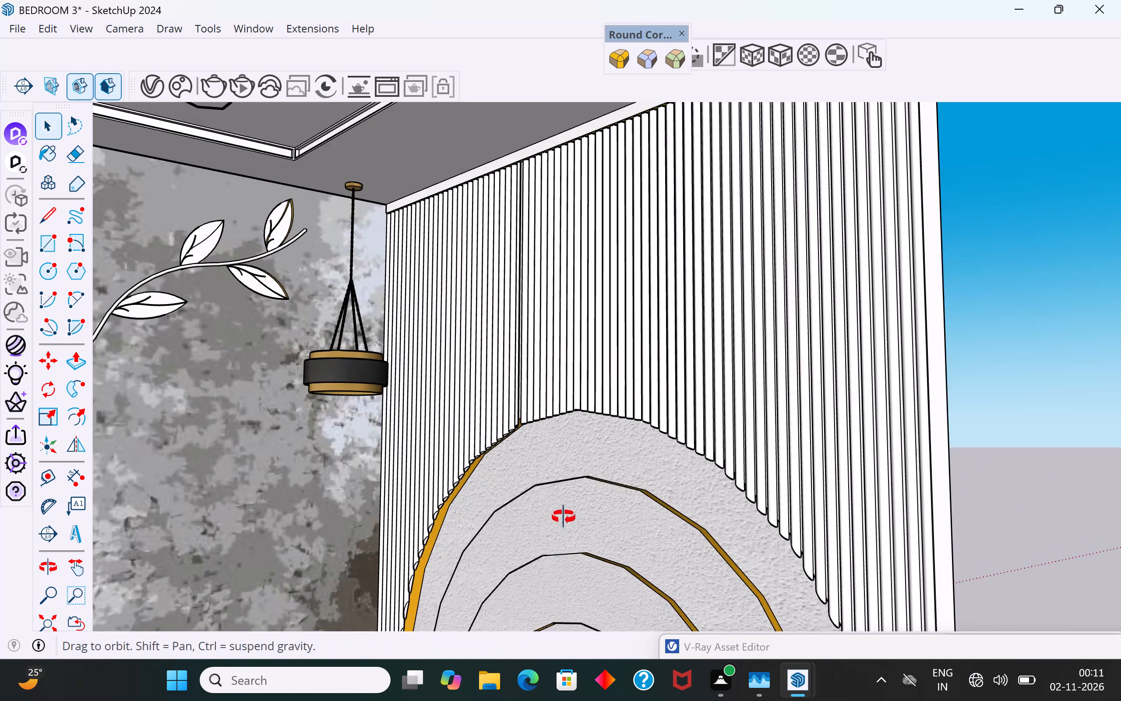
middle_drag(564, 517, 619, 661)
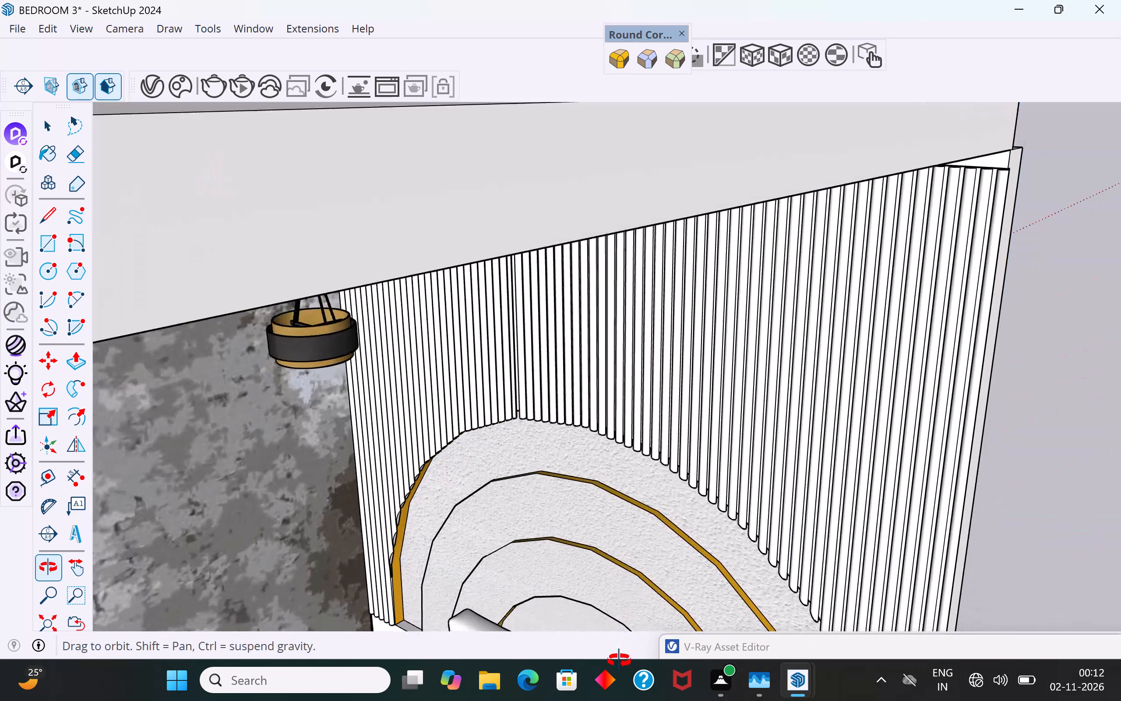
middle_drag(619, 661, 619, 656)
scroll(619, 357, down, 4)
scroll(557, 589, up, 14)
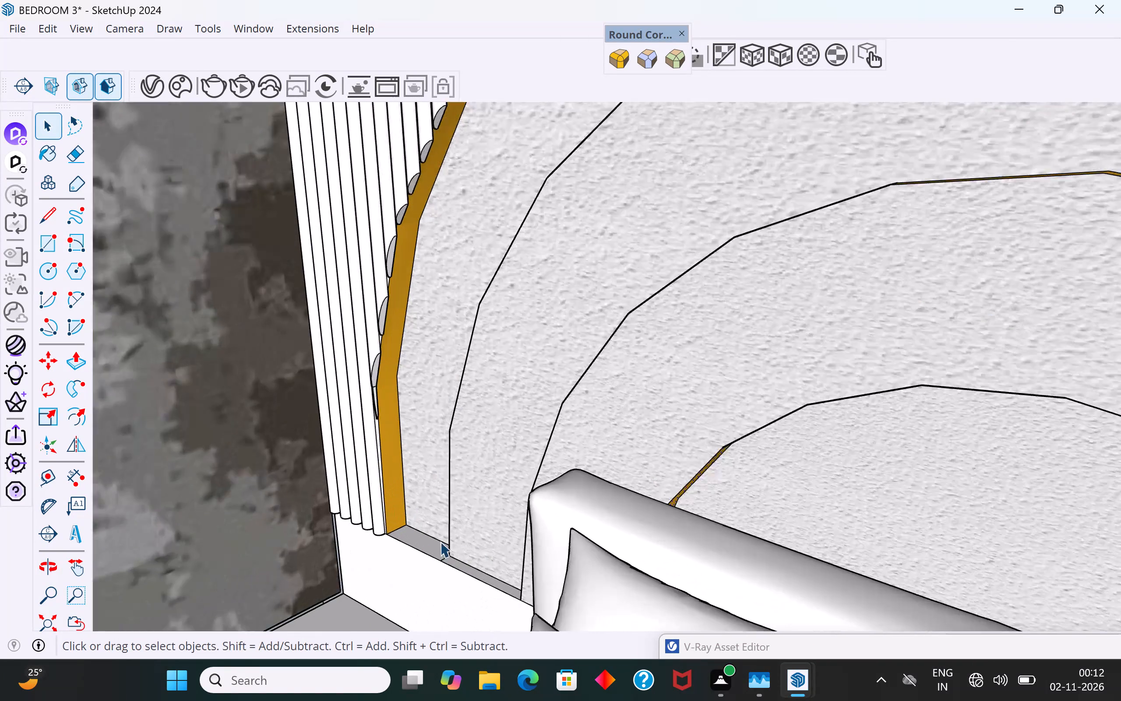
scroll(440, 542, up, 1)
click(439, 541)
click(433, 550)
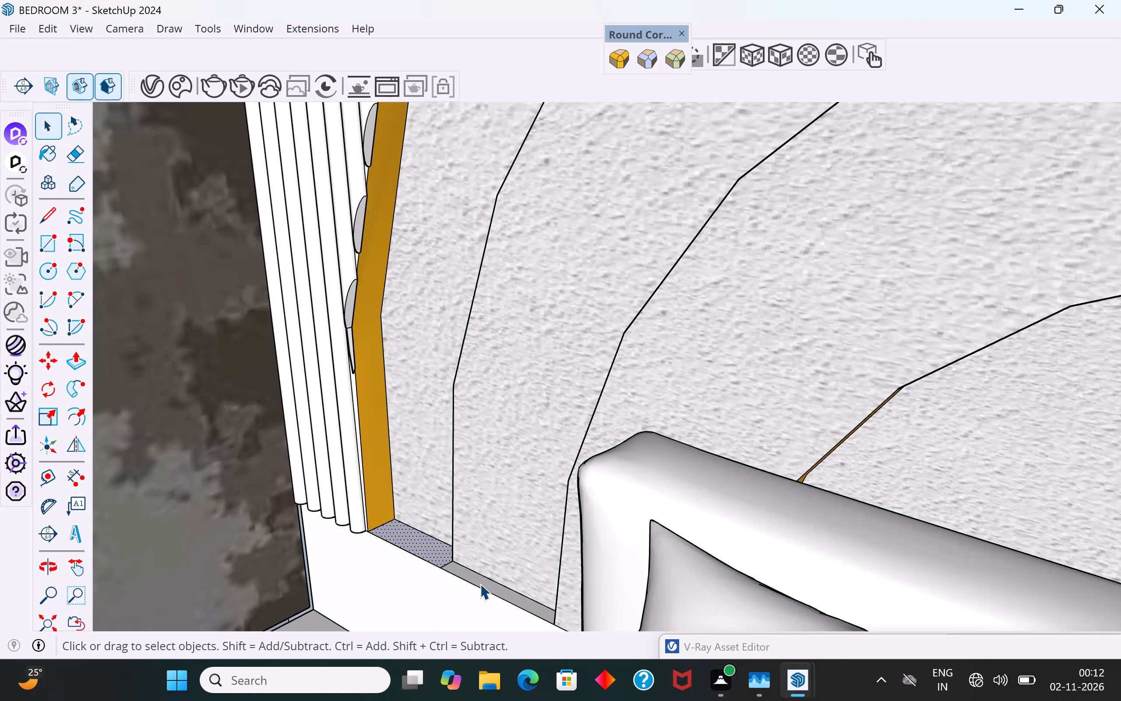
shift+click(483, 584)
scroll(487, 368, down, 4)
middle_drag(547, 470, 323, 526)
scroll(501, 597, up, 8)
middle_drag(558, 586, 521, 587)
shift+click(541, 584)
scroll(595, 291, down, 16)
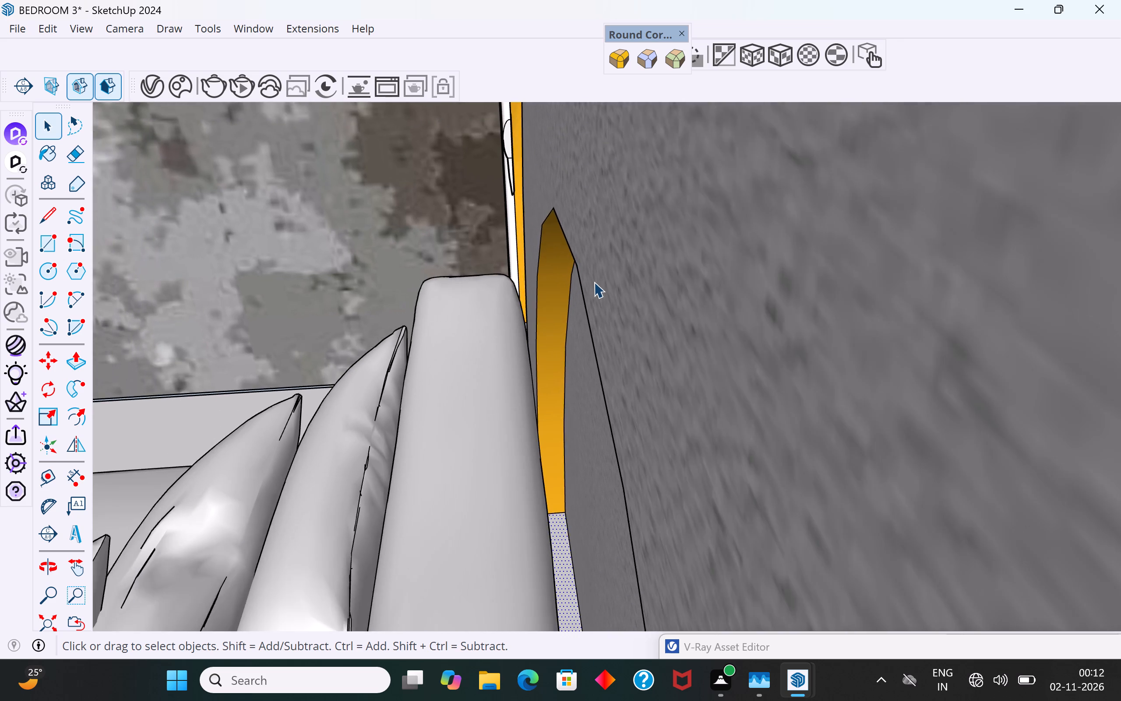
scroll(594, 282, down, 12)
scroll(594, 282, down, 12)
middle_drag(573, 465, 614, 492)
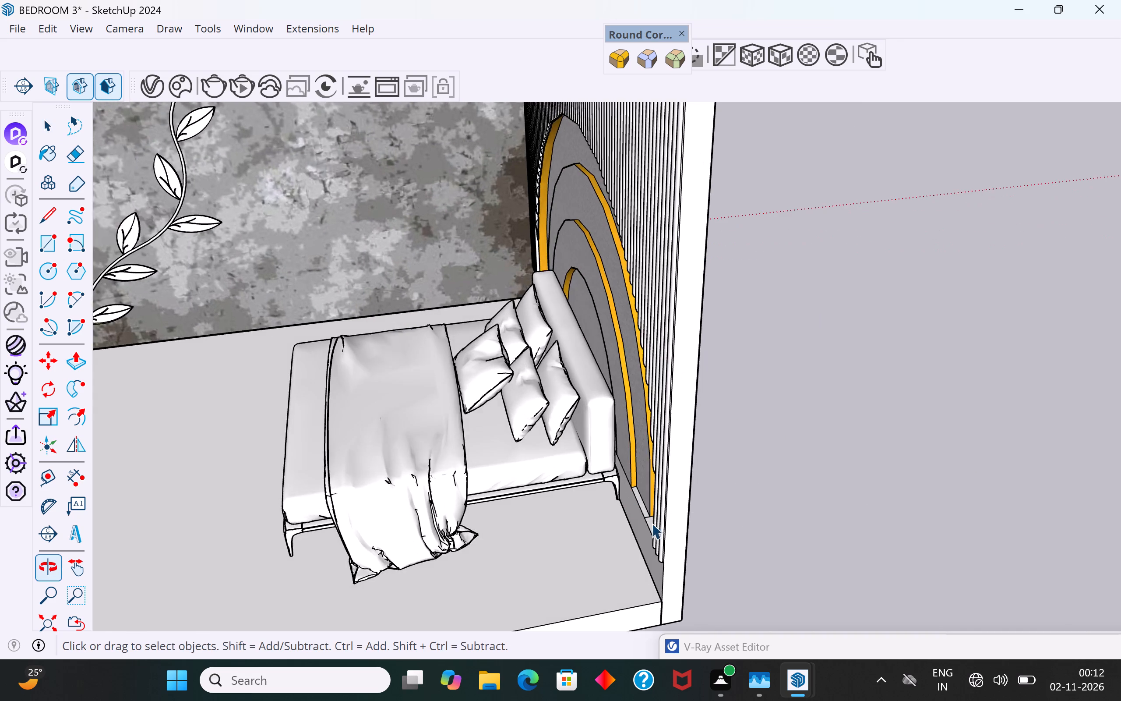
scroll(652, 523, up, 17)
shift+click(628, 492)
shift+click(680, 578)
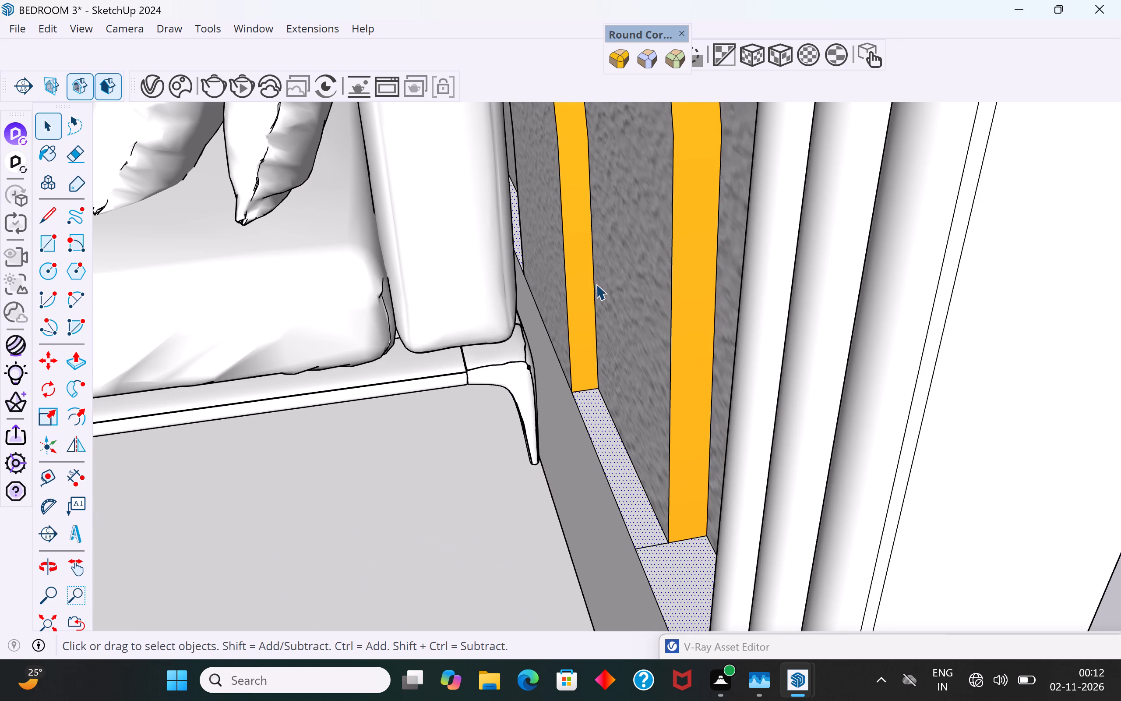
scroll(593, 278, down, 10)
middle_drag(580, 432, 754, 361)
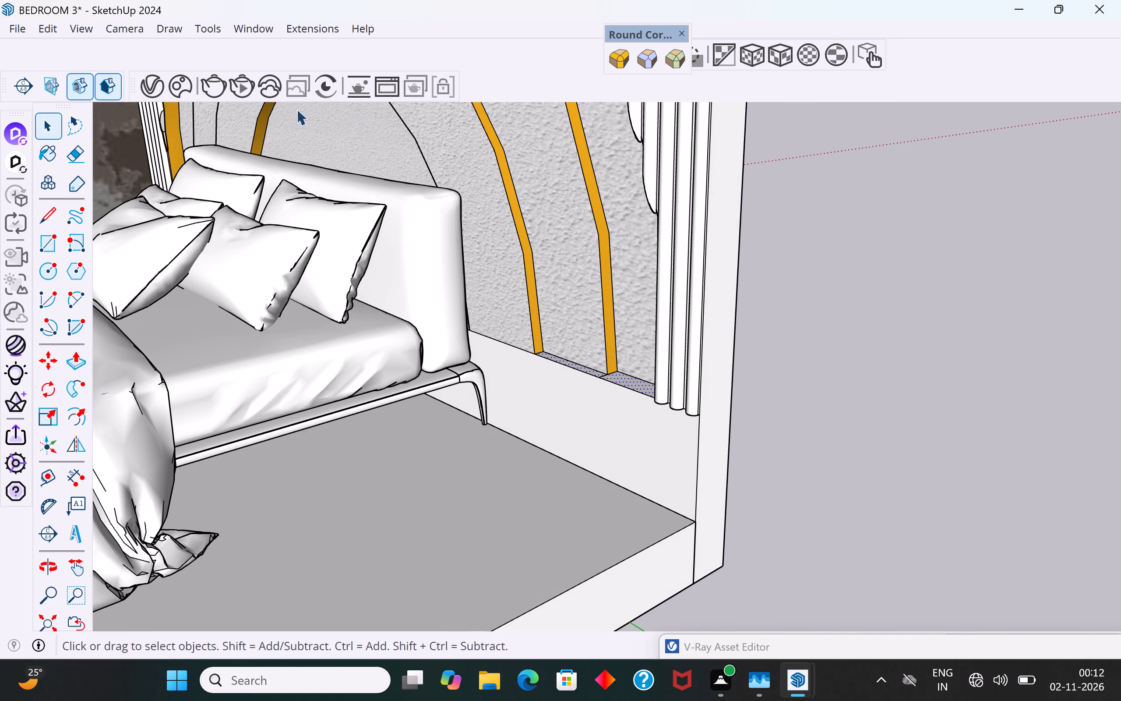
right_click(156, 94)
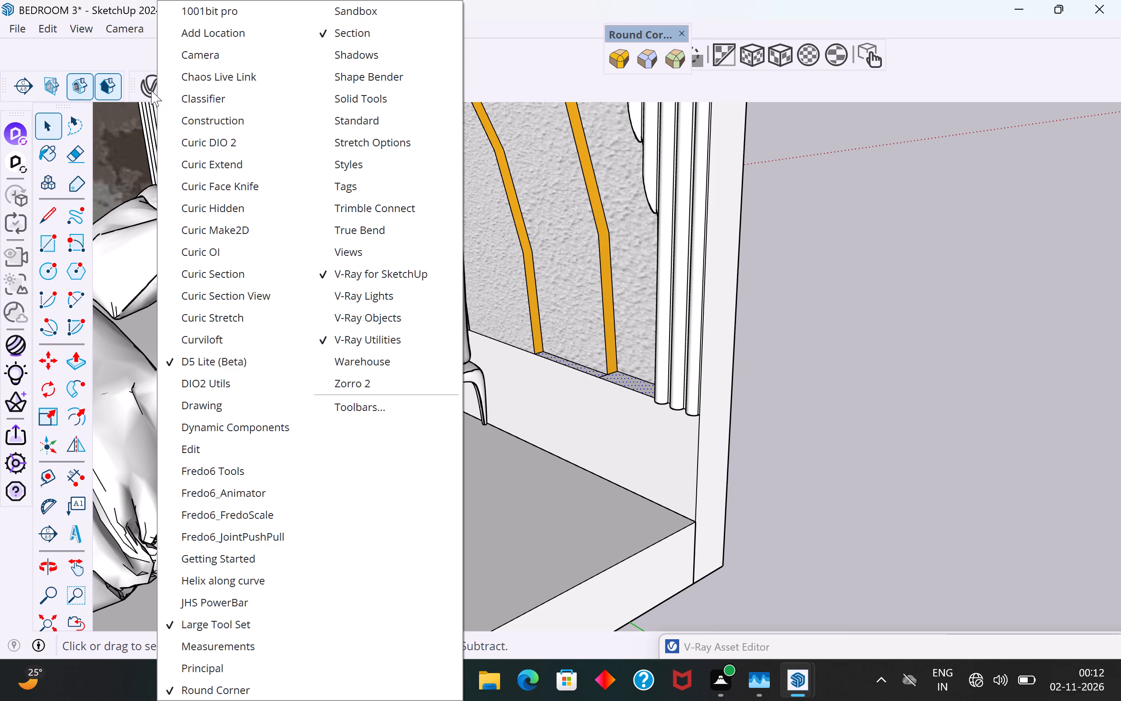
click(151, 90)
drag(840, 654, 738, 158)
right_click(720, 445)
click(768, 484)
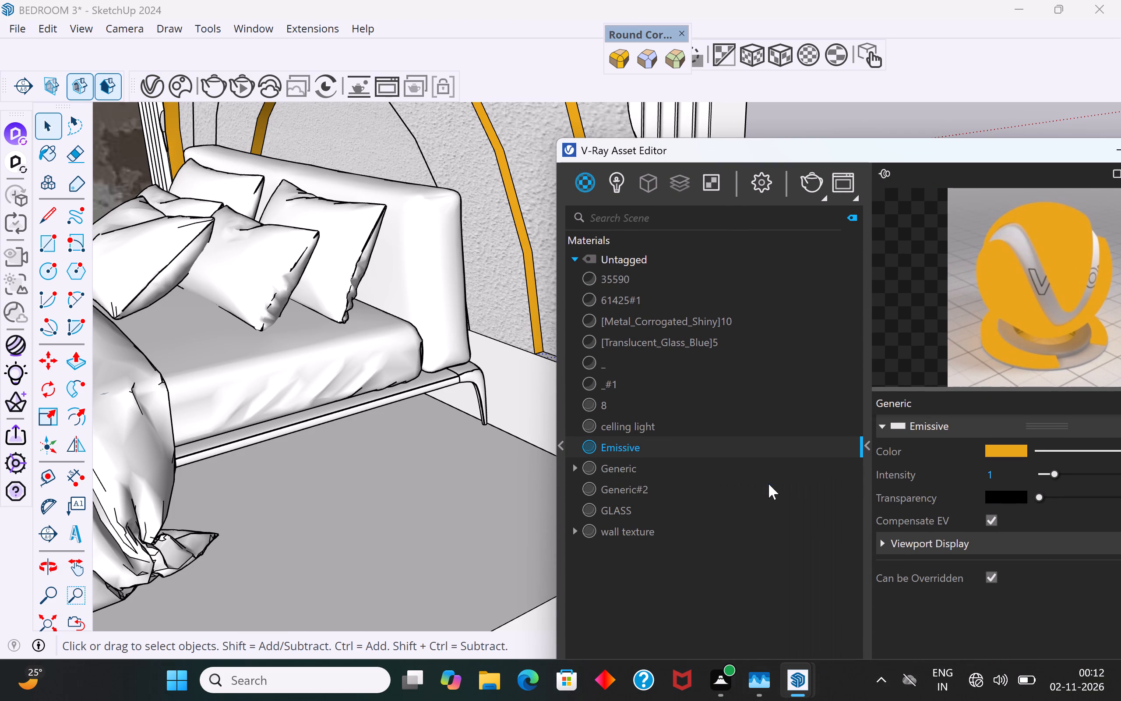
Set the "Emissive" material's intensity to 2.
drag(1058, 474, 1070, 469)
Set the "Emissive" material's intensity to 4.1 and darken its colour to an amber of about RGB 0.659, 0.463, 0.079.
drag(1070, 469, 1091, 471)
click(1021, 449)
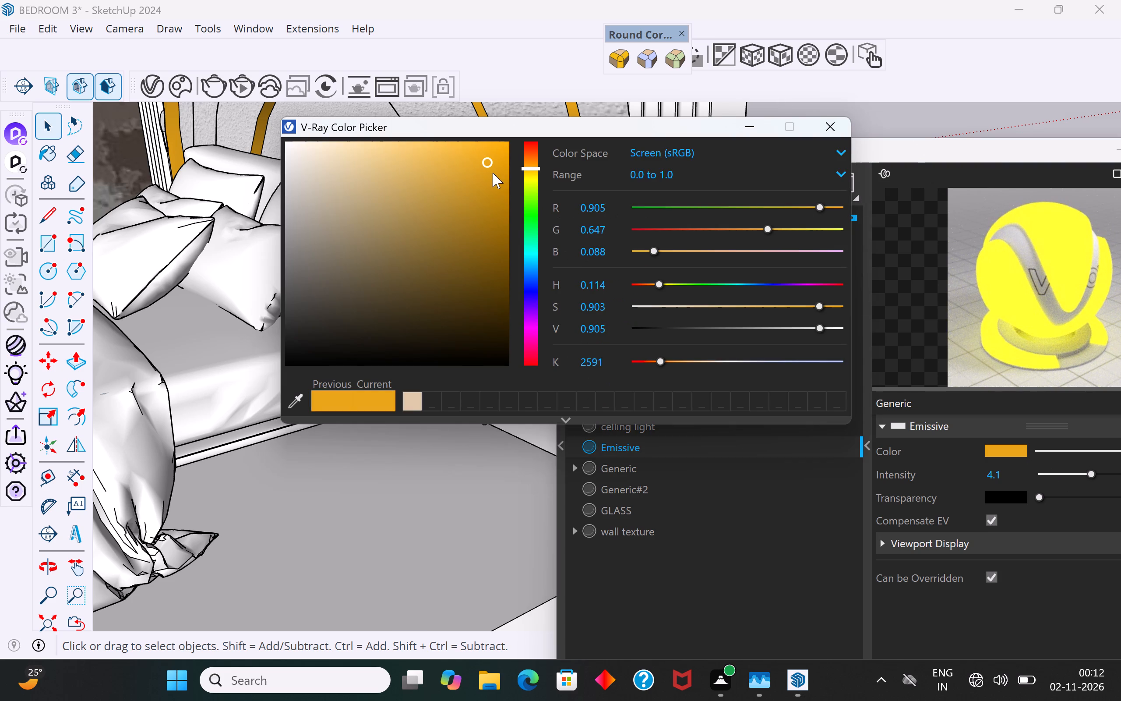
drag(489, 161, 499, 212)
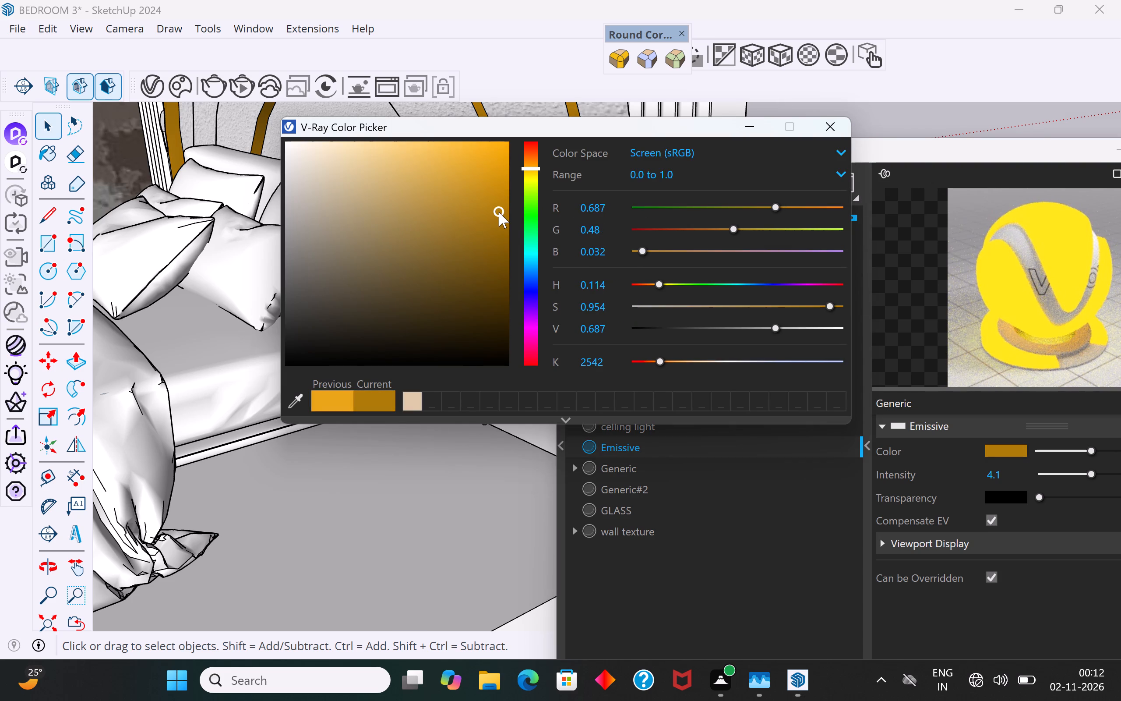
click(482, 218)
click(529, 168)
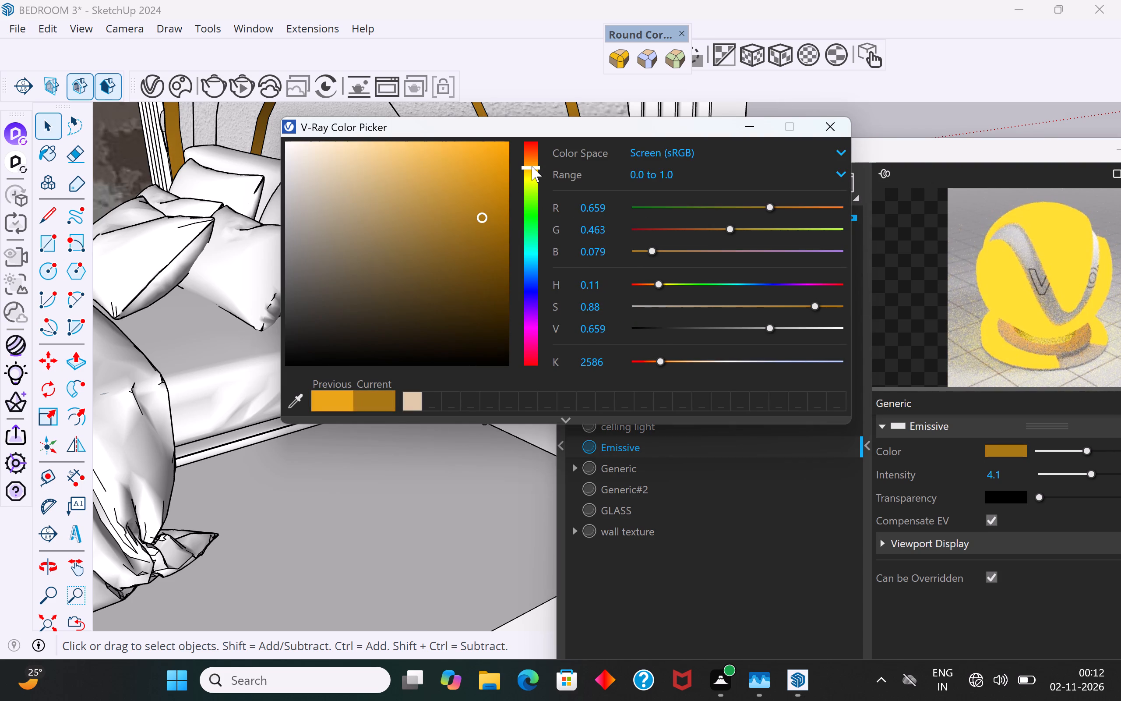
click(831, 127)
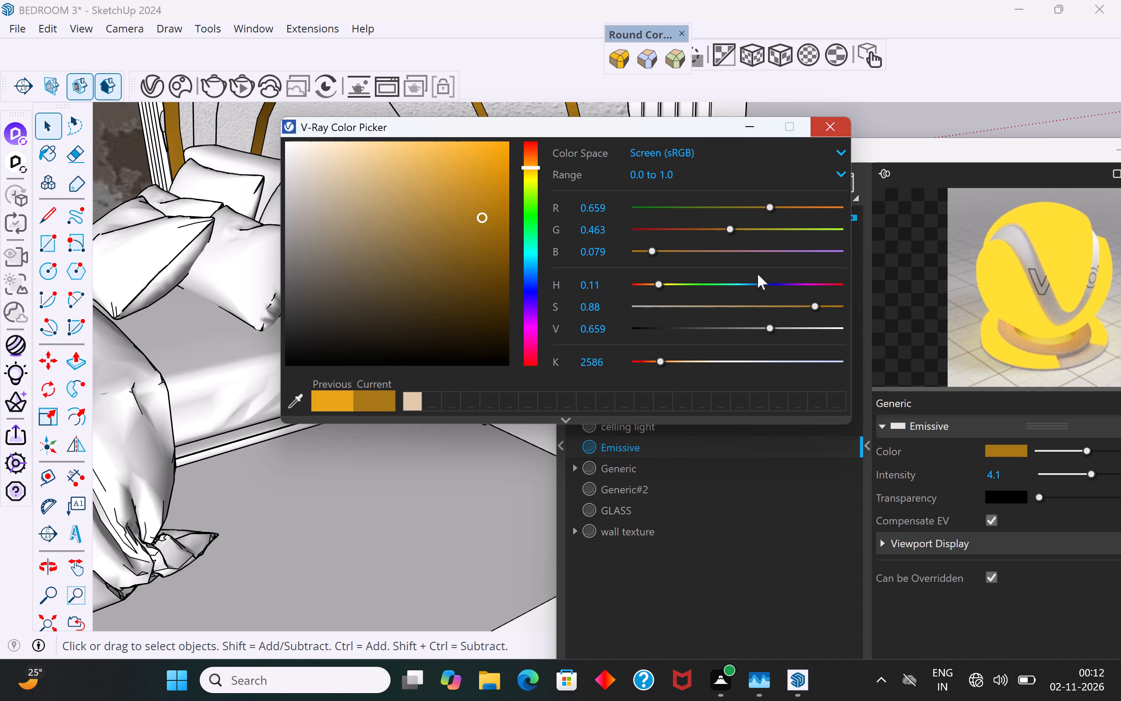
Set the "celling light" emissive material's intensity to 4.1.
scroll(471, 493, down, 18)
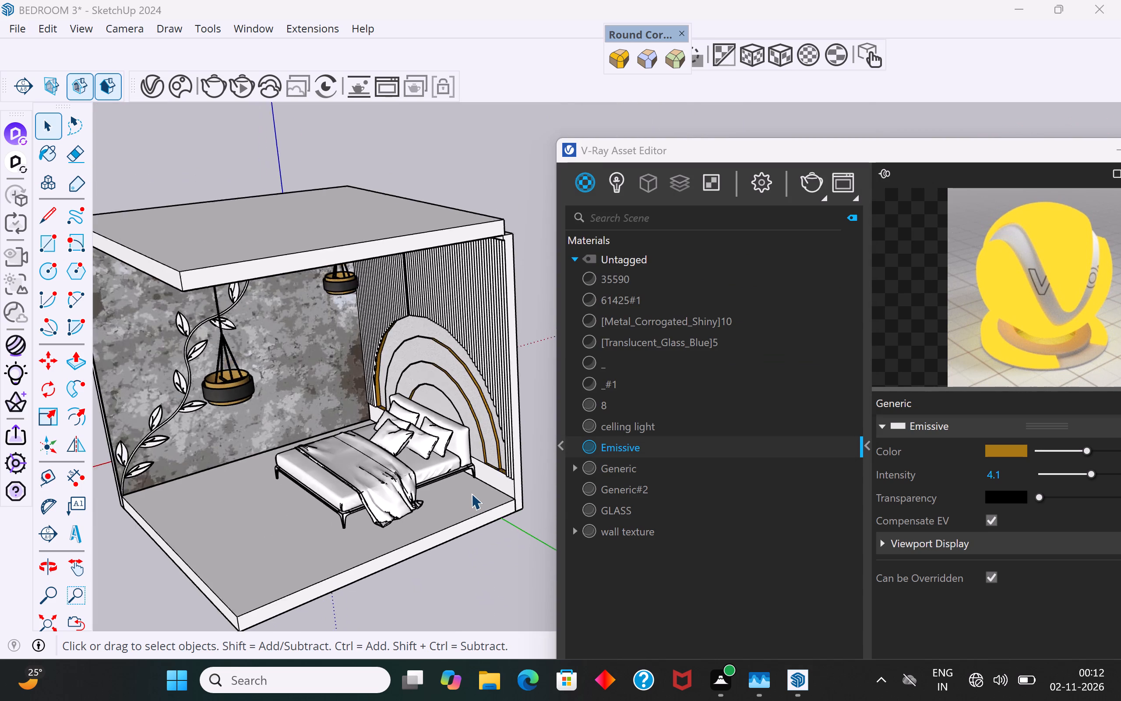
scroll(471, 493, down, 1)
middle_drag(444, 492, 408, 390)
click(620, 471)
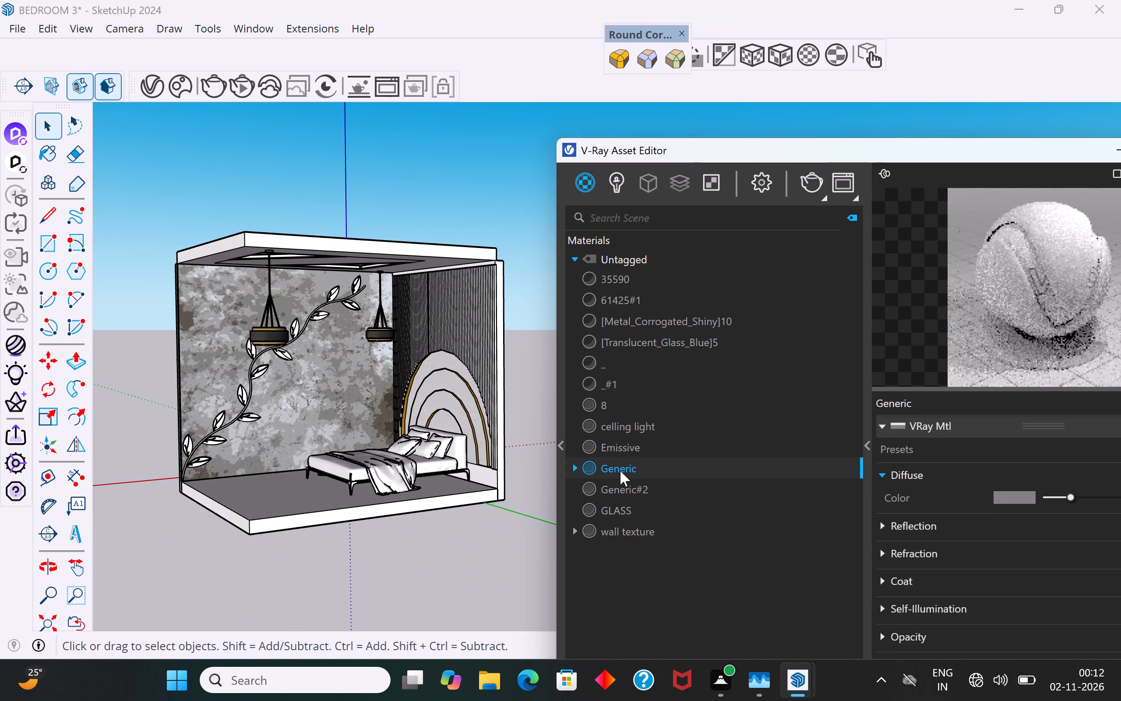
click(634, 489)
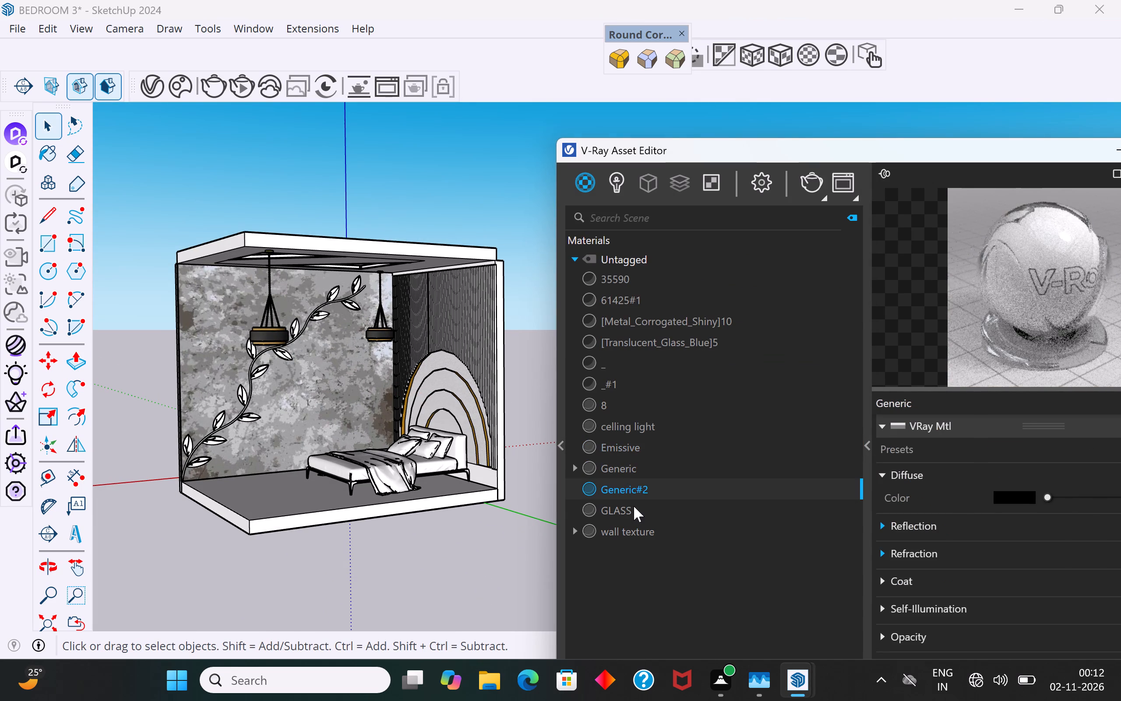
click(634, 506)
click(642, 428)
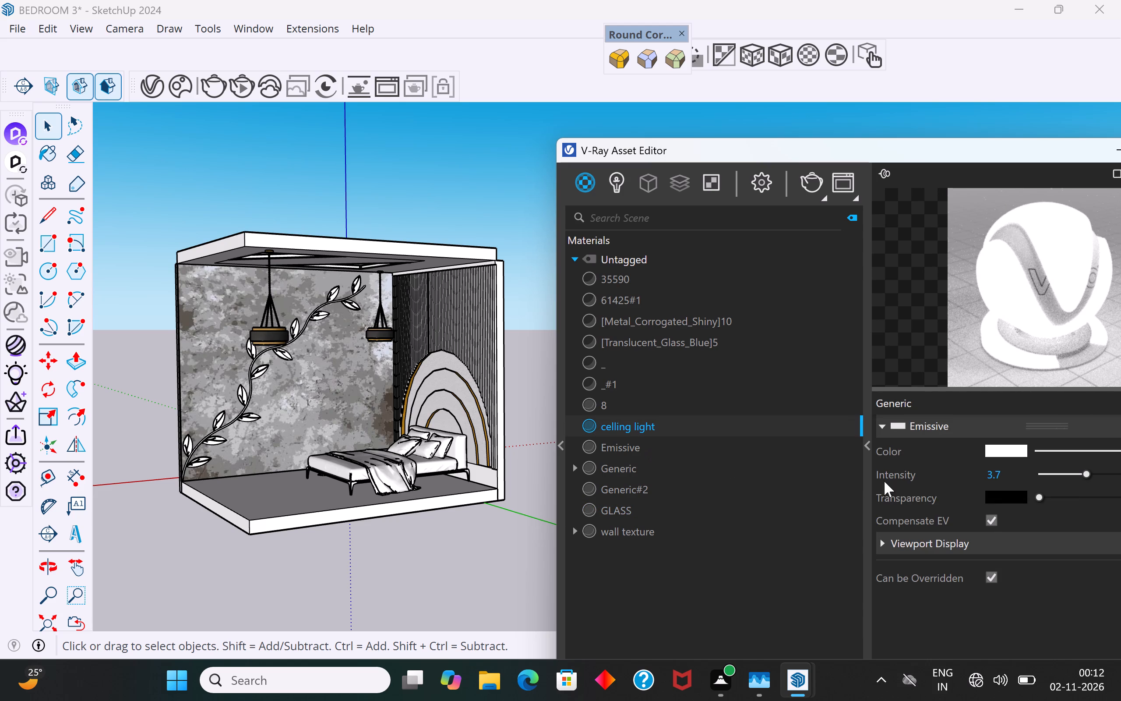
click(1089, 471)
Run a V-Ray test render of the bedroom with the adjusted emissive lighting and close the frame buffer.
click(463, 578)
middle_drag(461, 402, 350, 408)
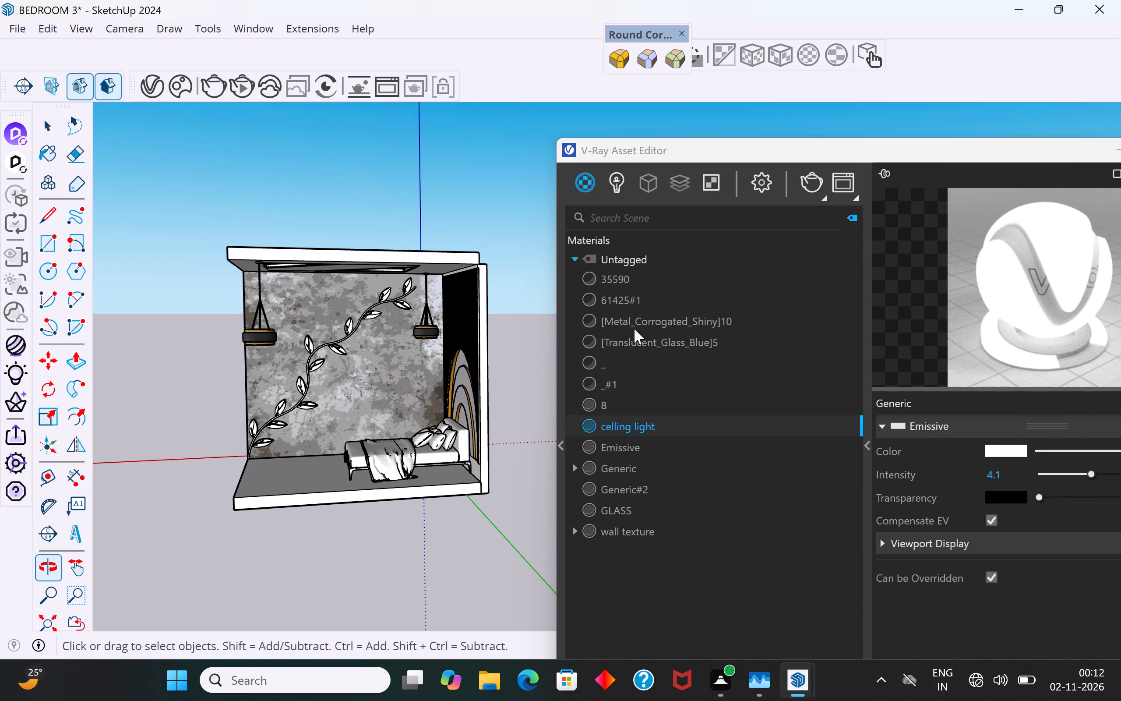
drag(1088, 148, 985, 154)
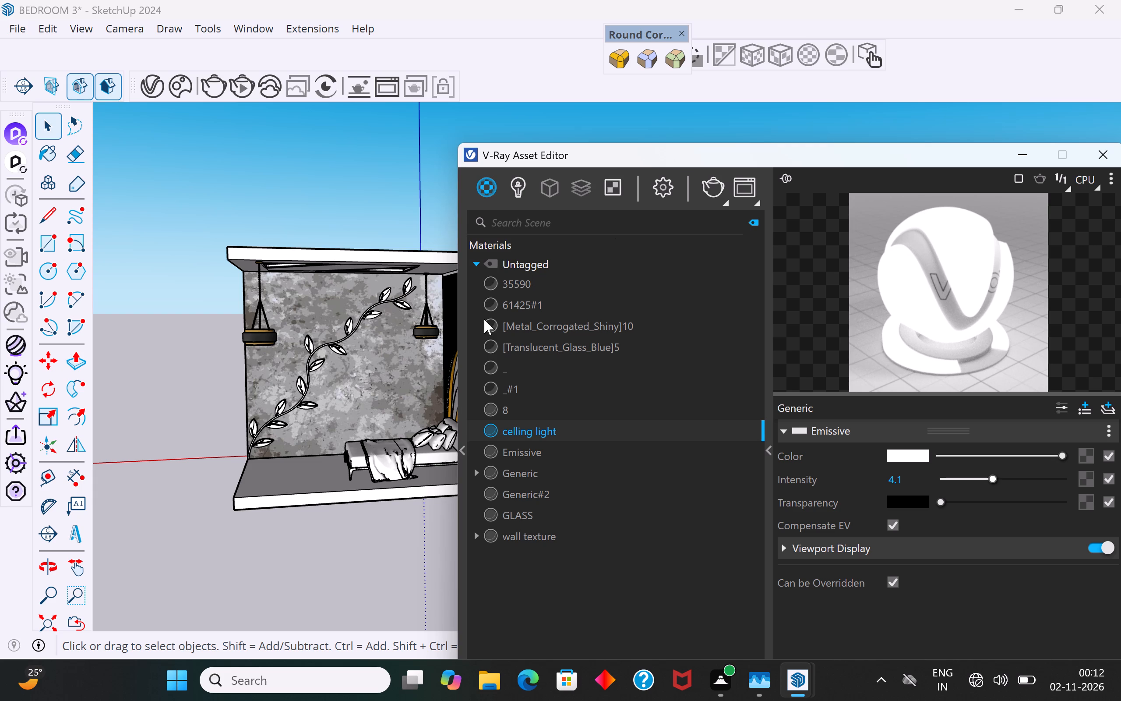
drag(455, 343, 576, 328)
drag(801, 152, 627, 119)
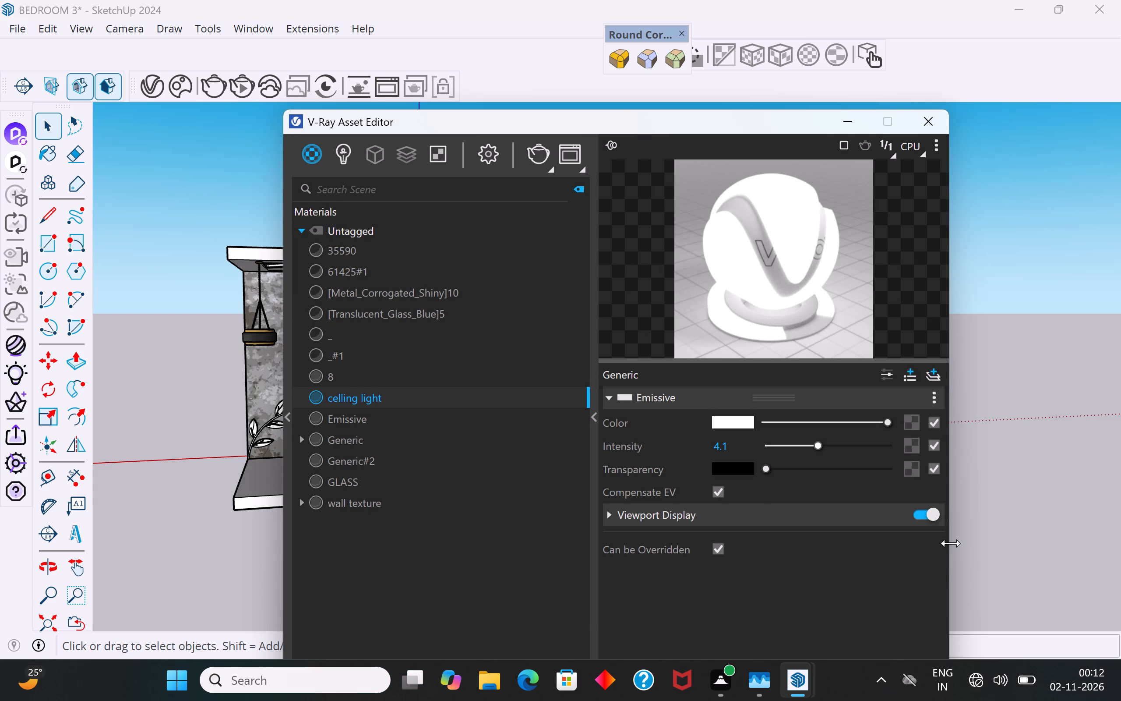
drag(952, 544, 809, 558)
drag(631, 123, 843, 167)
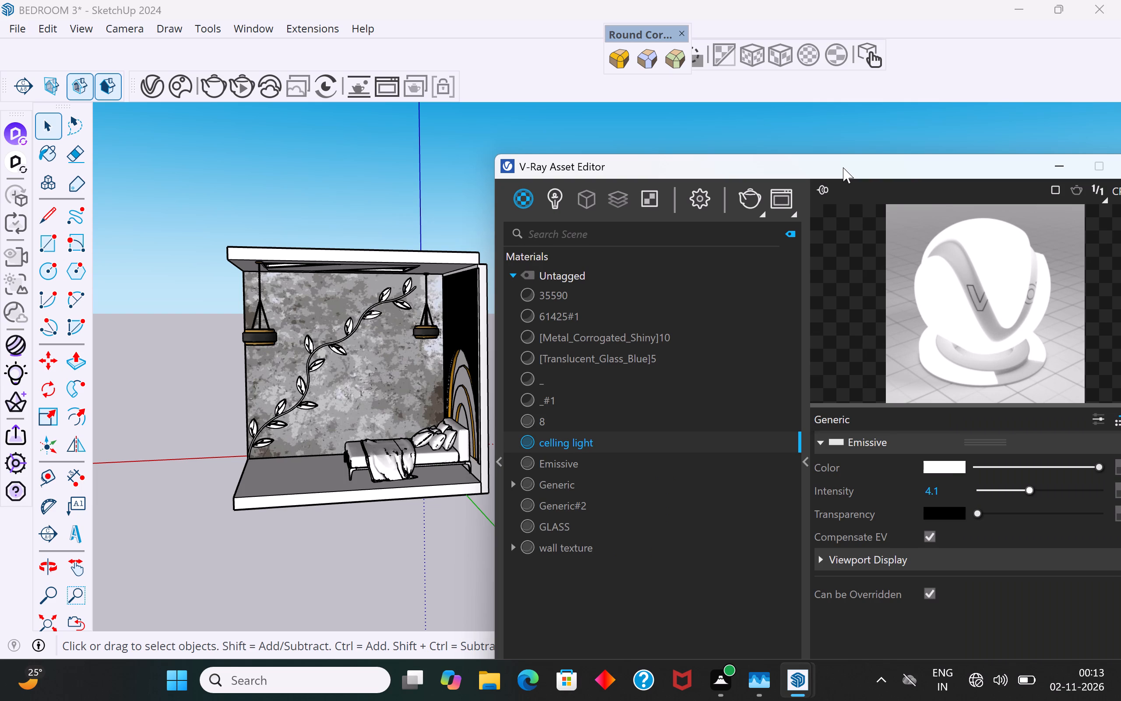
click(753, 200)
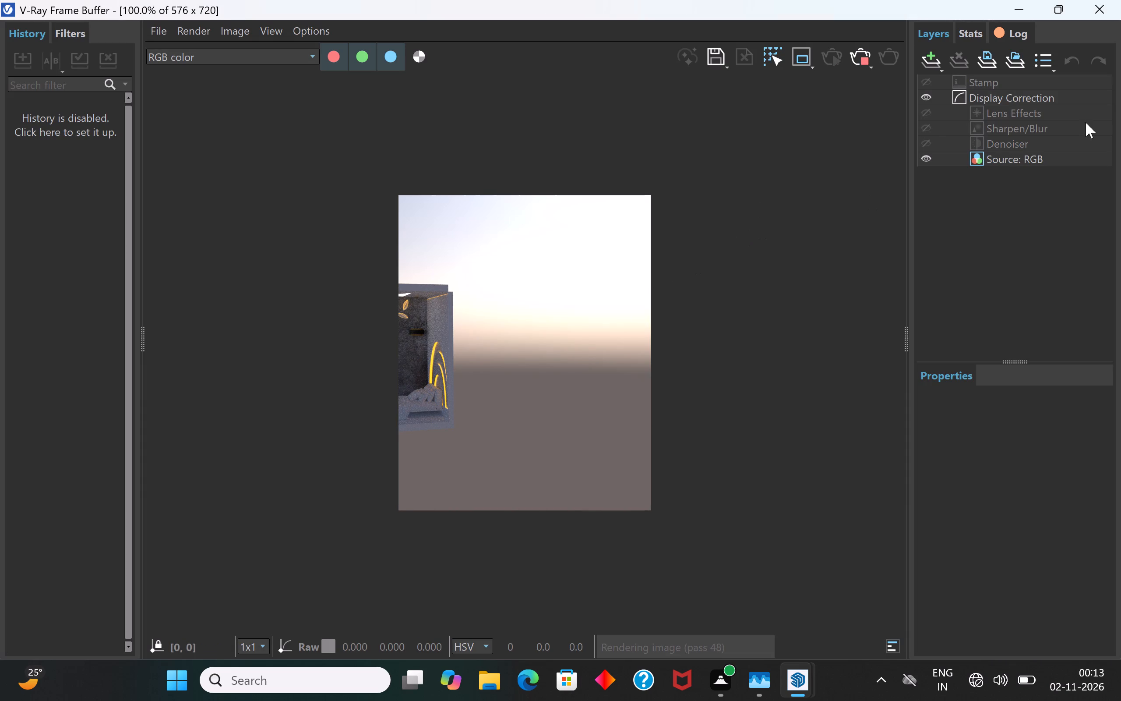
click(1099, 7)
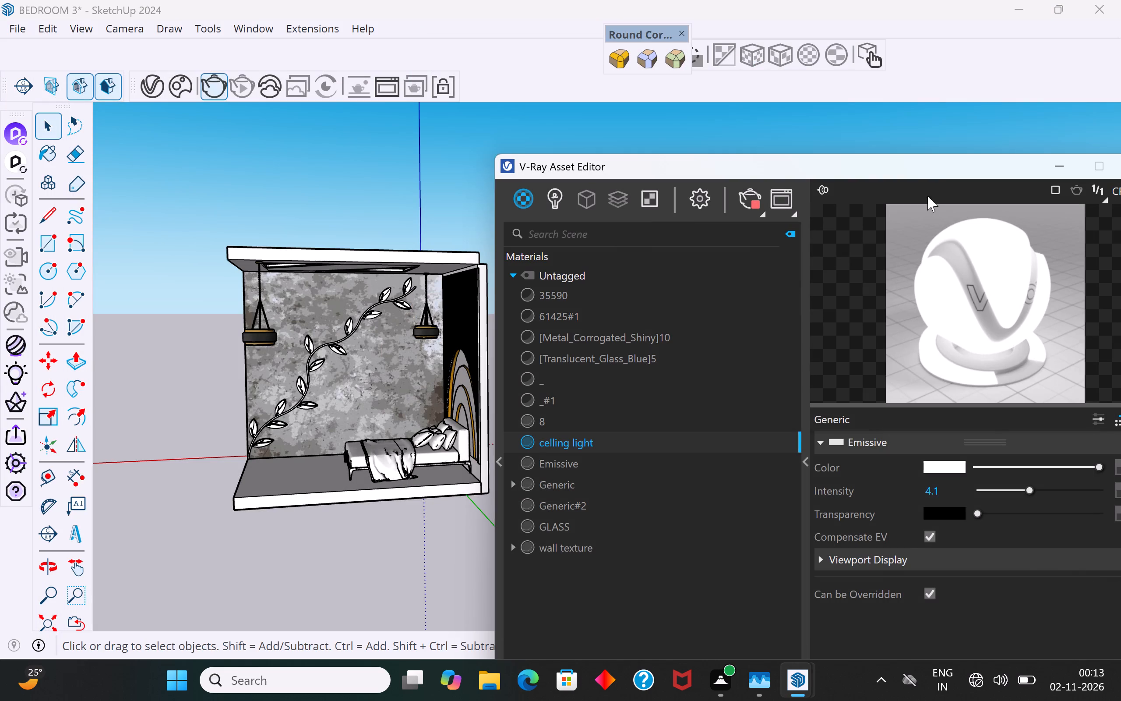
Turn on the safe frame for the 4:5 portrait V-Ray render output.
drag(909, 170, 1120, 224)
scroll(336, 350, up, 4)
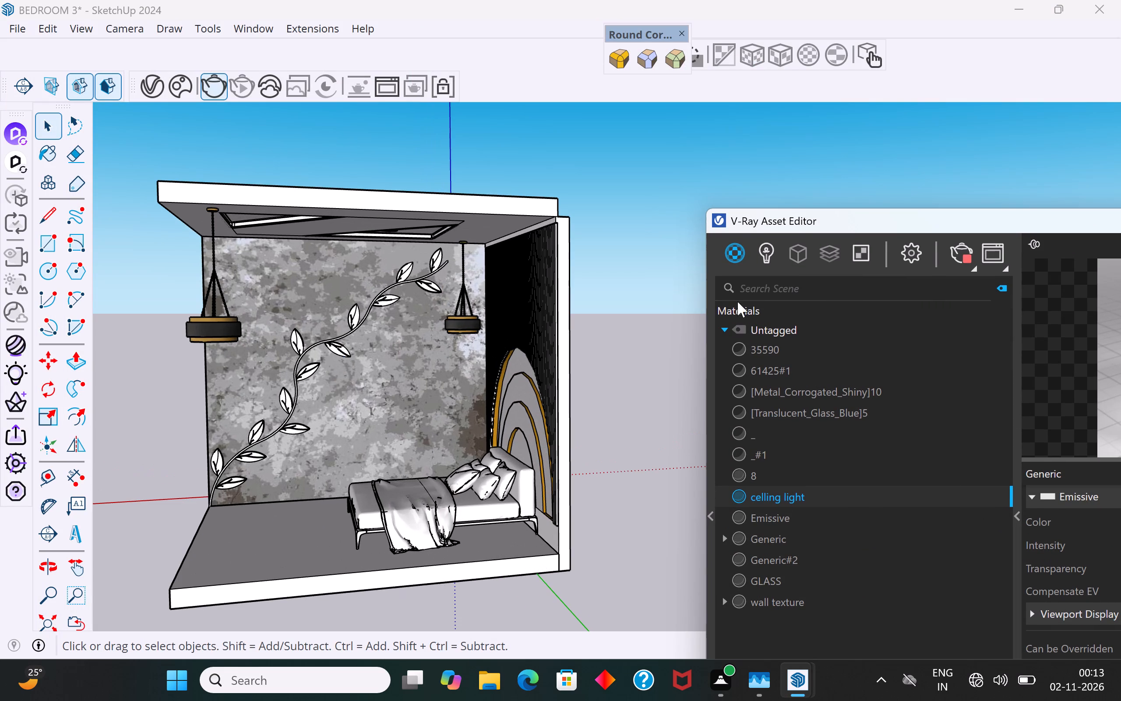
drag(927, 228, 594, 222)
click(1007, 213)
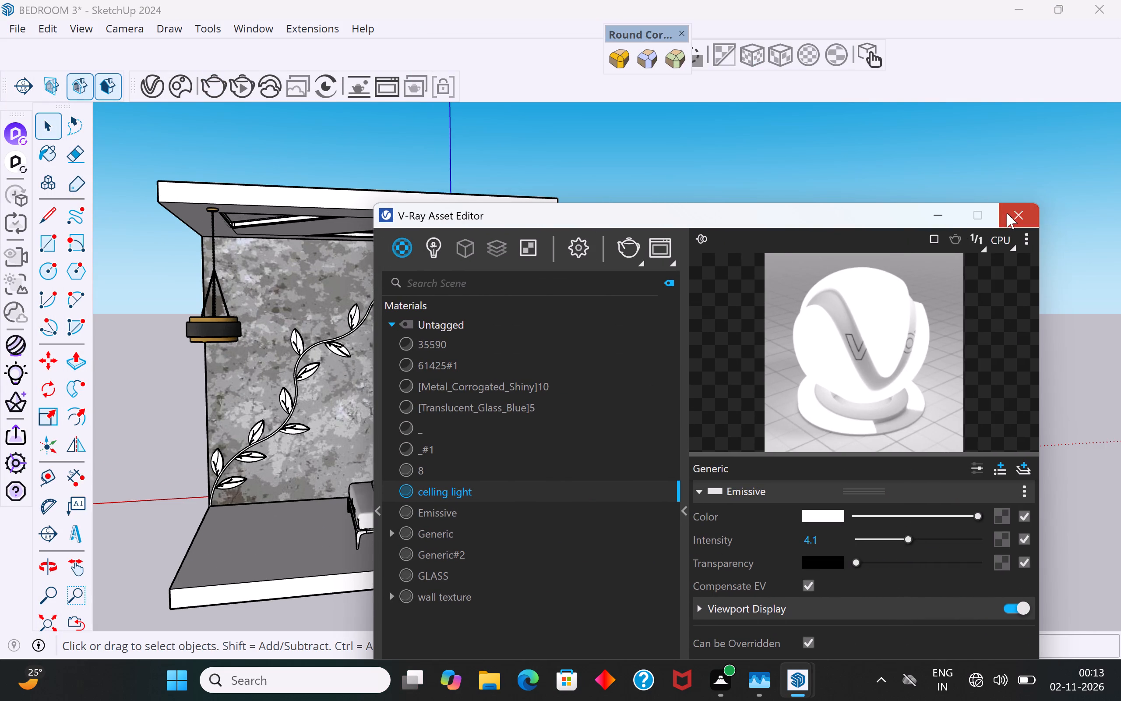
scroll(971, 304, down, 3)
scroll(694, 372, up, 8)
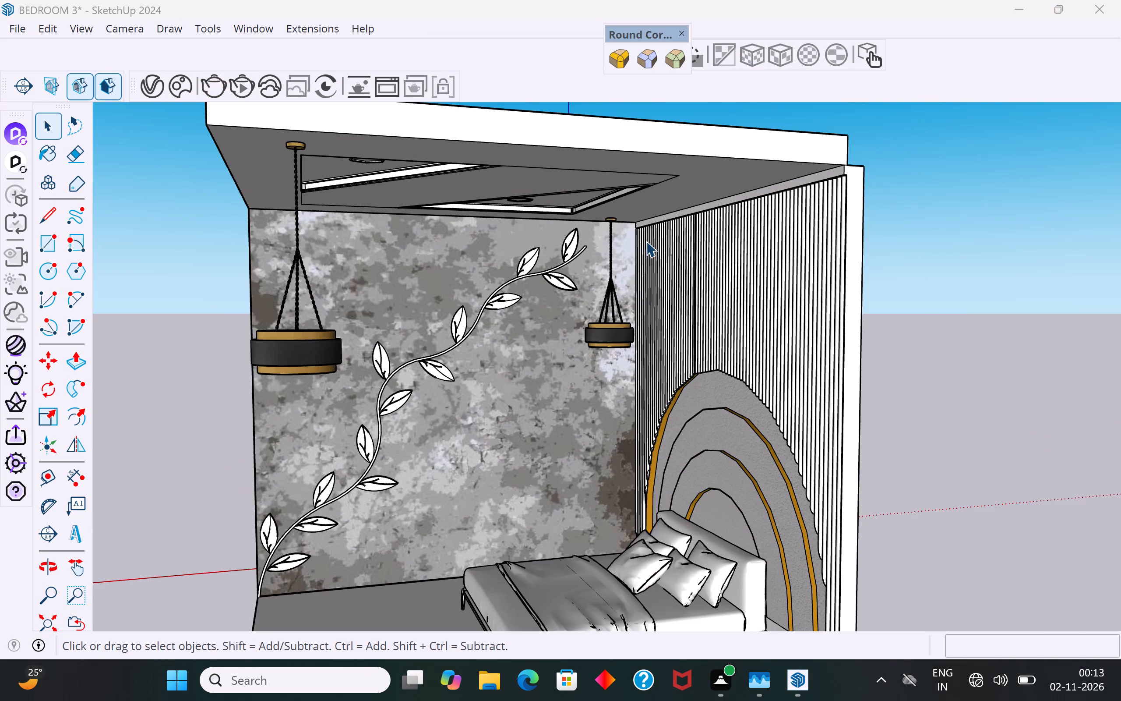
middle_drag(623, 258, 643, 223)
scroll(687, 280, down, 1)
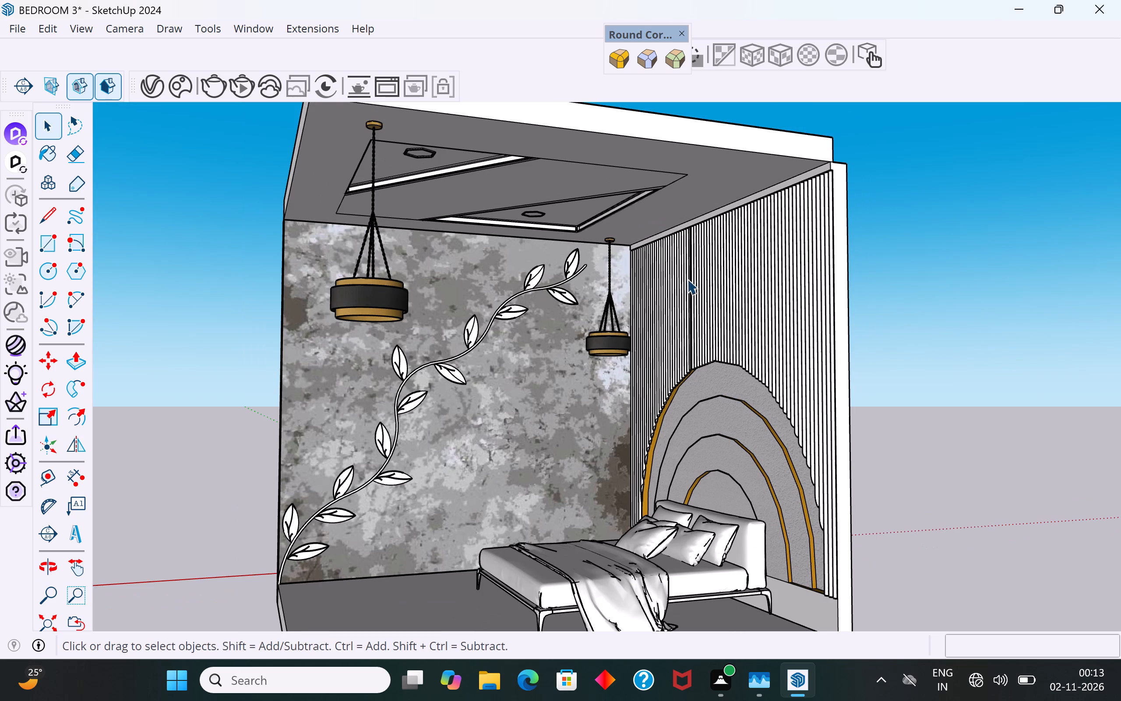
scroll(607, 524, up, 1)
middle_drag(619, 521, 631, 524)
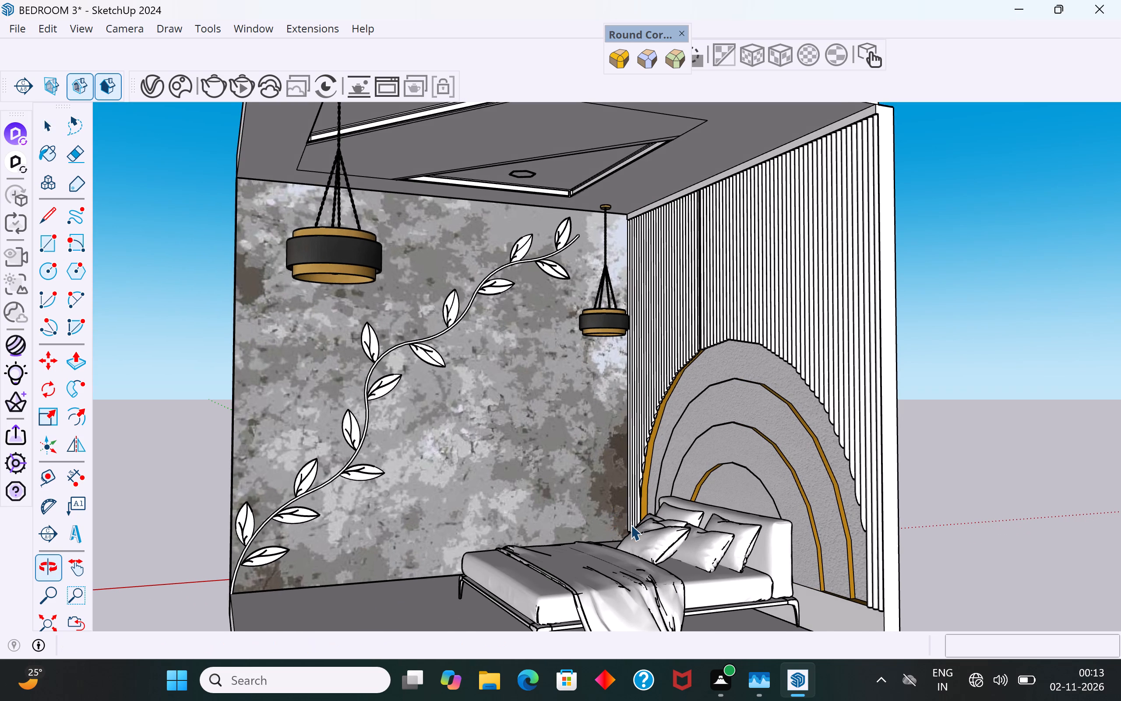
scroll(633, 525, down, 1)
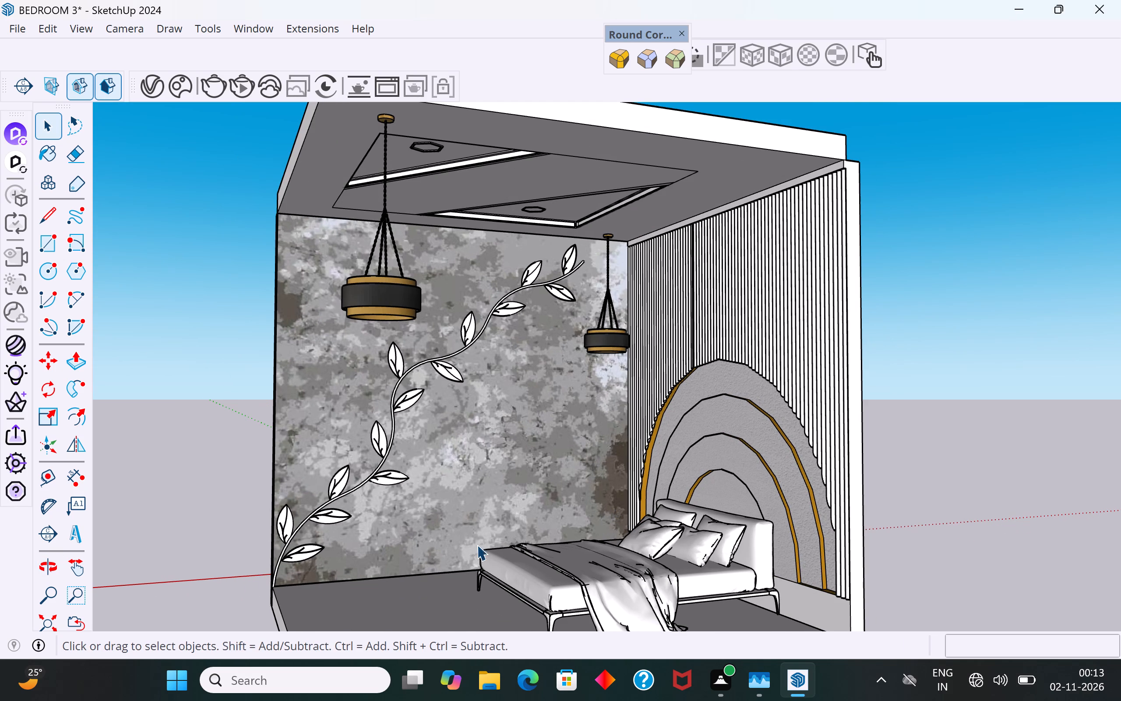
scroll(602, 463, down, 1)
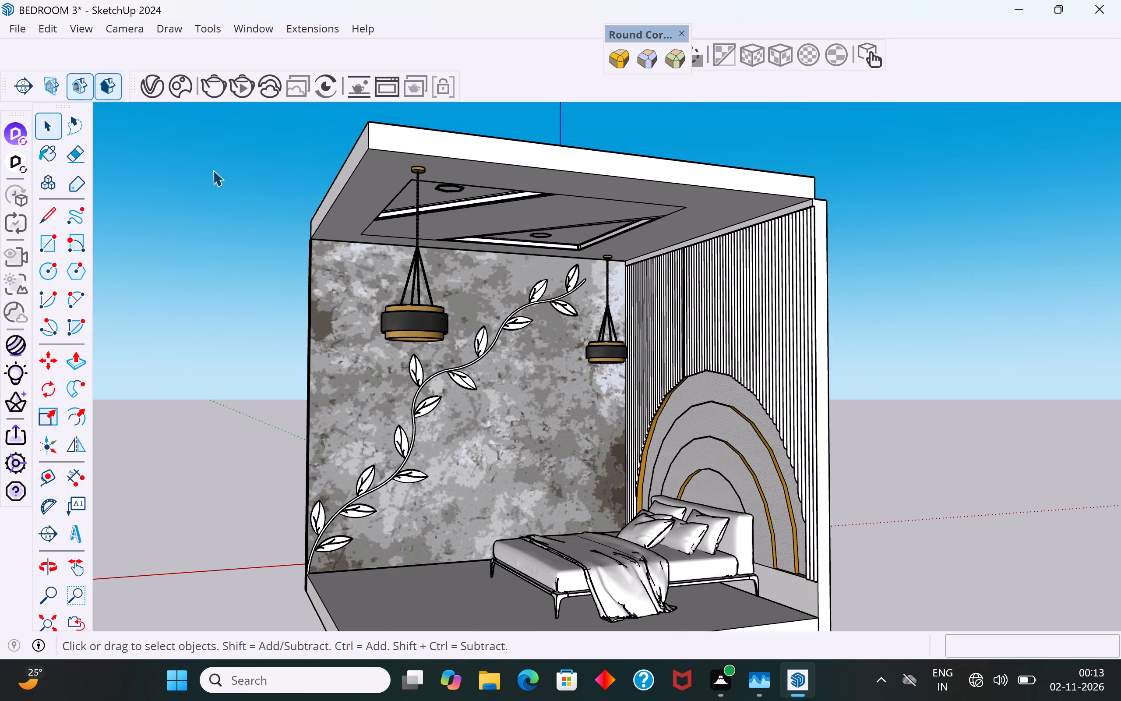
click(160, 82)
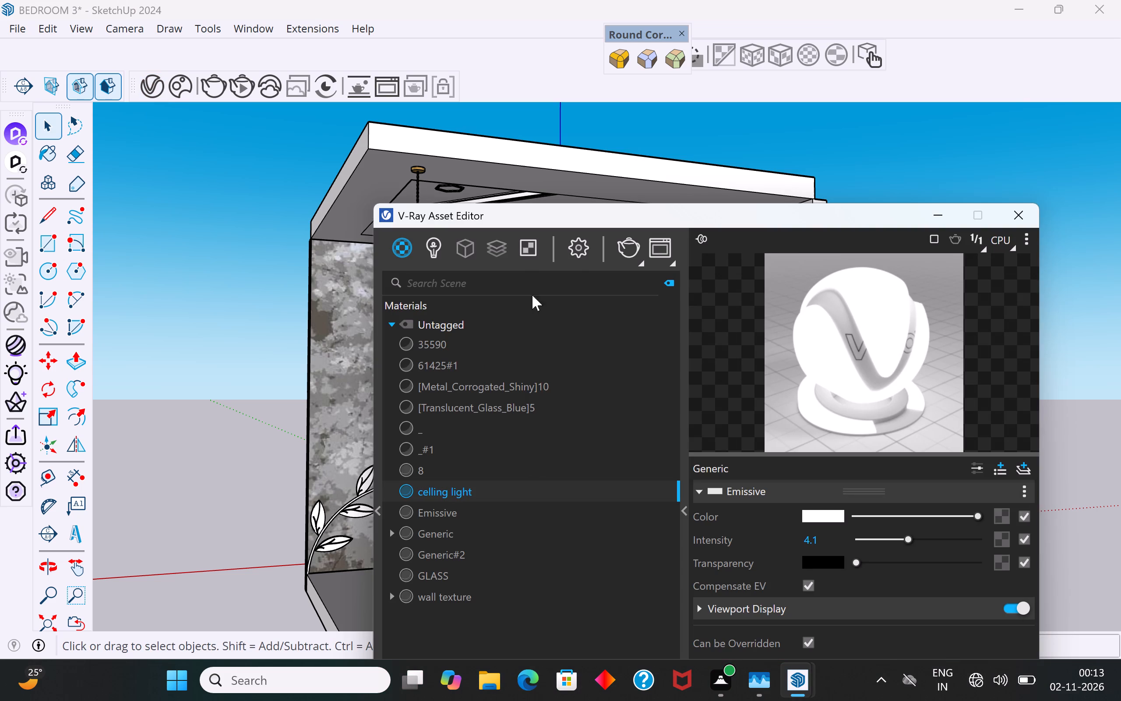
click(575, 255)
click(604, 506)
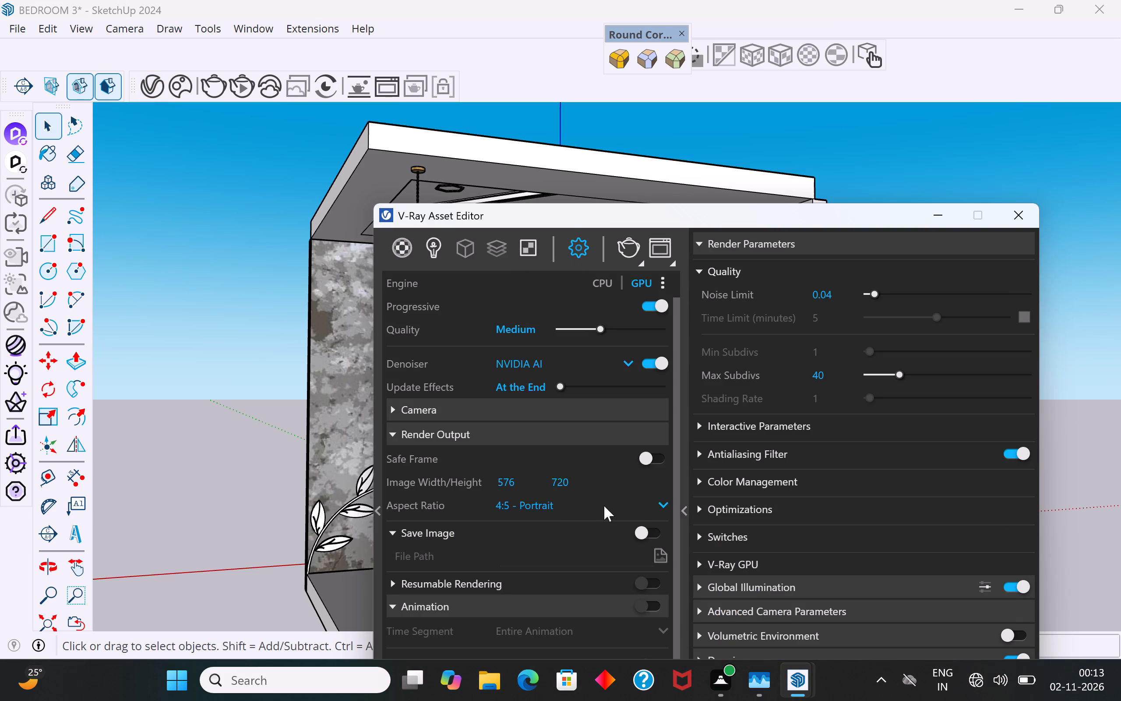
click(656, 464)
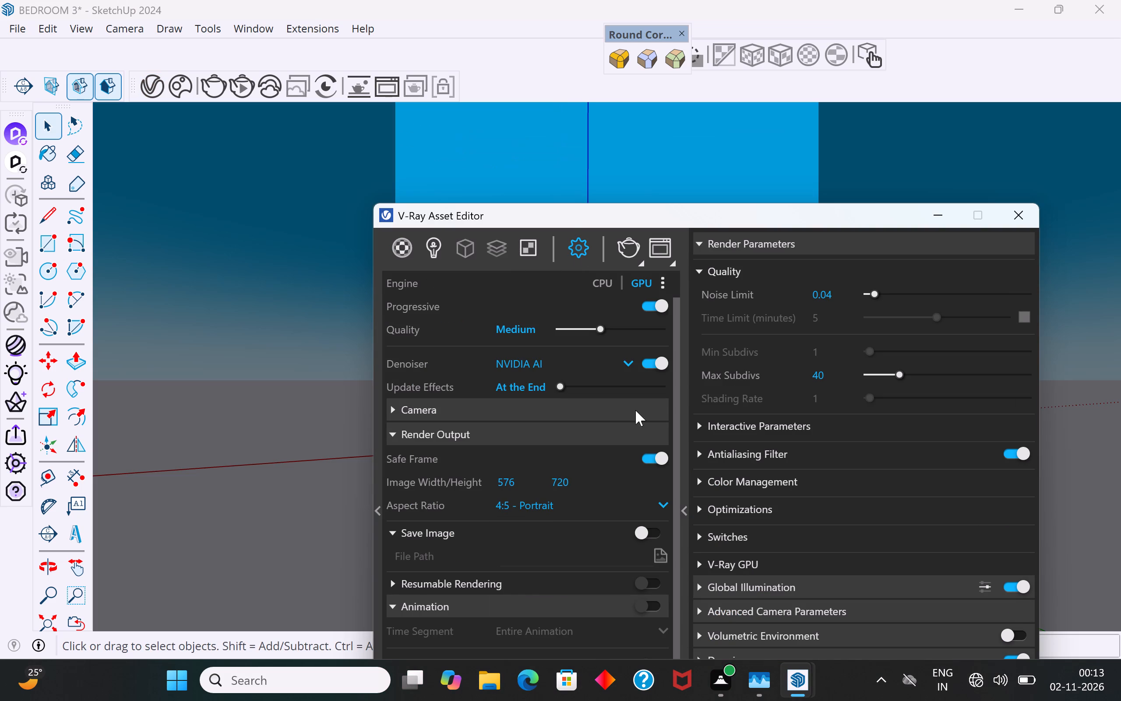
Run a V-Ray test render of the bedroom corner, framed on the bed, arches and leaf wall, and close the frame buffer.
drag(687, 217, 1111, 402)
scroll(657, 408, up, 1)
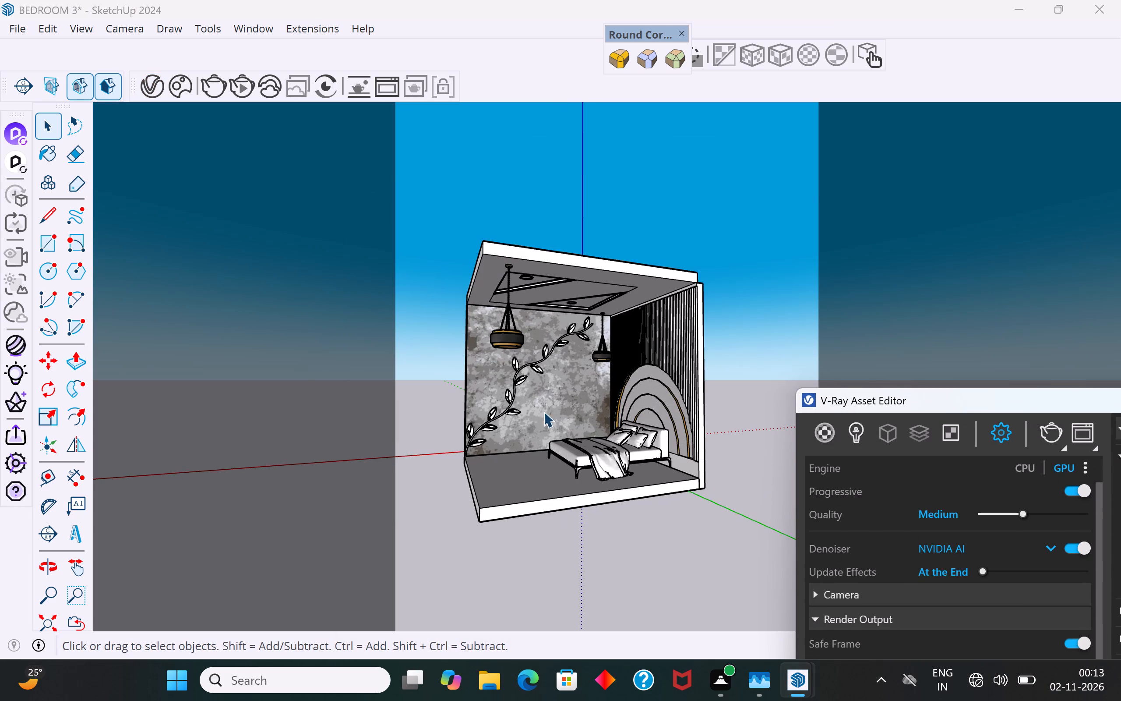
scroll(858, 486, down, 2)
middle_drag(608, 503, 549, 514)
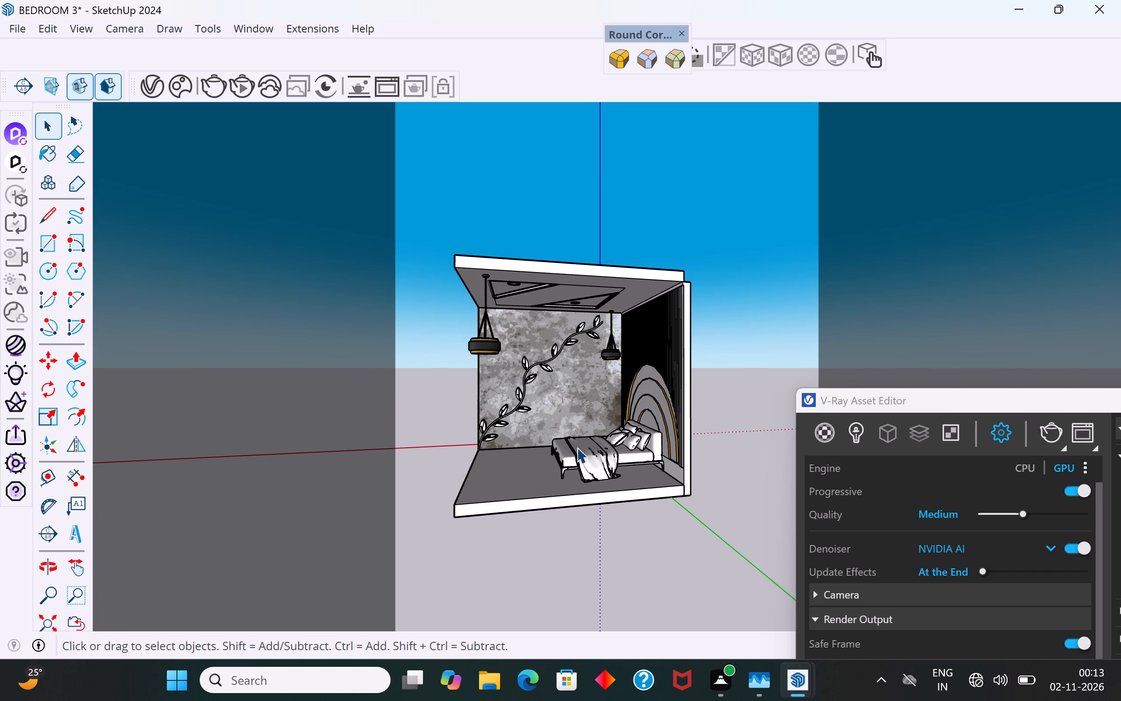
middle_drag(582, 454, 822, 473)
scroll(596, 454, up, 1)
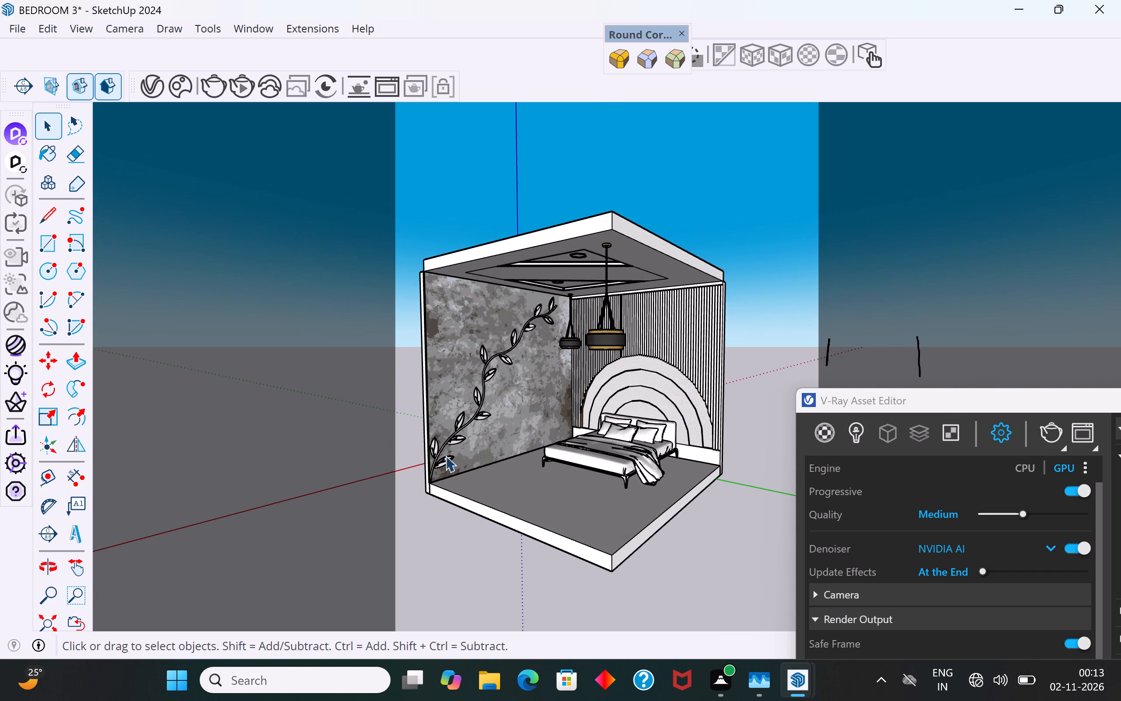
scroll(393, 443, up, 1)
scroll(470, 329, up, 2)
scroll(830, 325, up, 1)
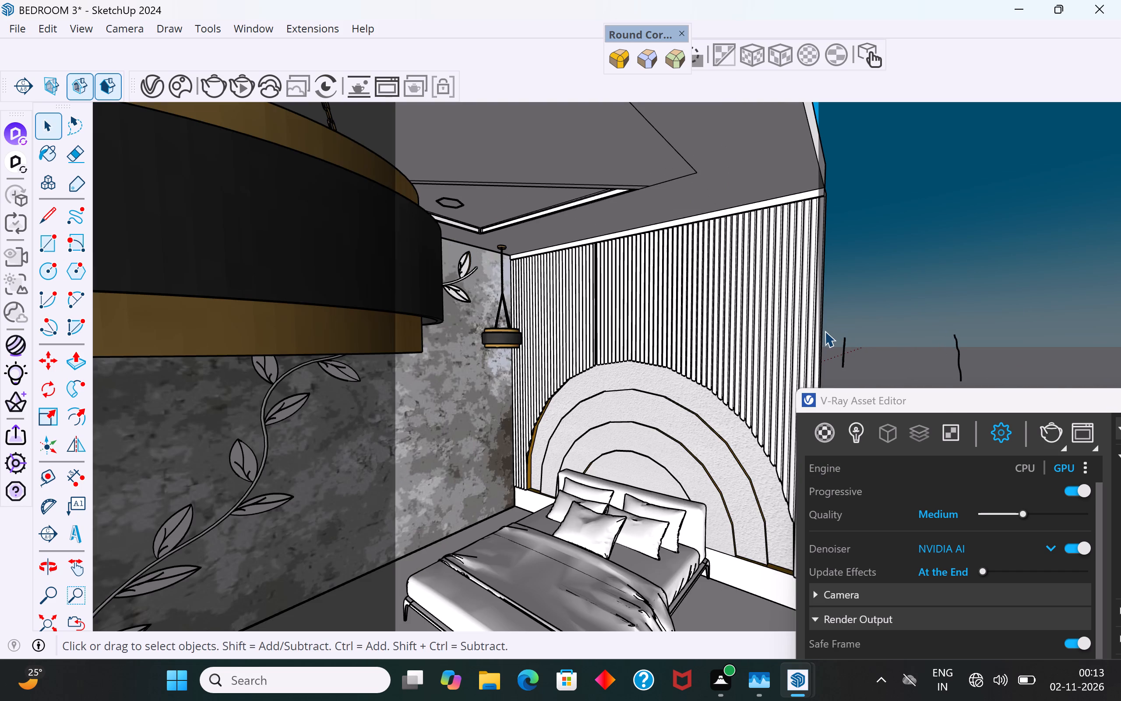
scroll(825, 331, down, 1)
middle_drag(709, 399, 694, 392)
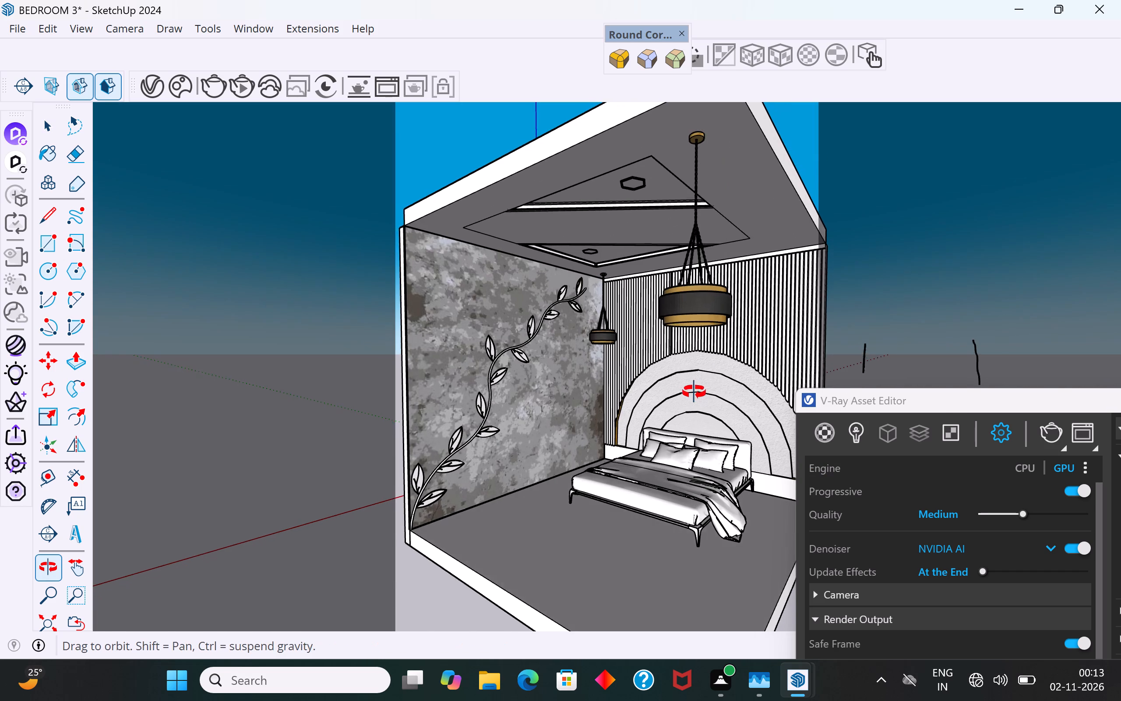
middle_drag(694, 392, 703, 365)
scroll(703, 365, up, 1)
middle_drag(694, 398, 711, 397)
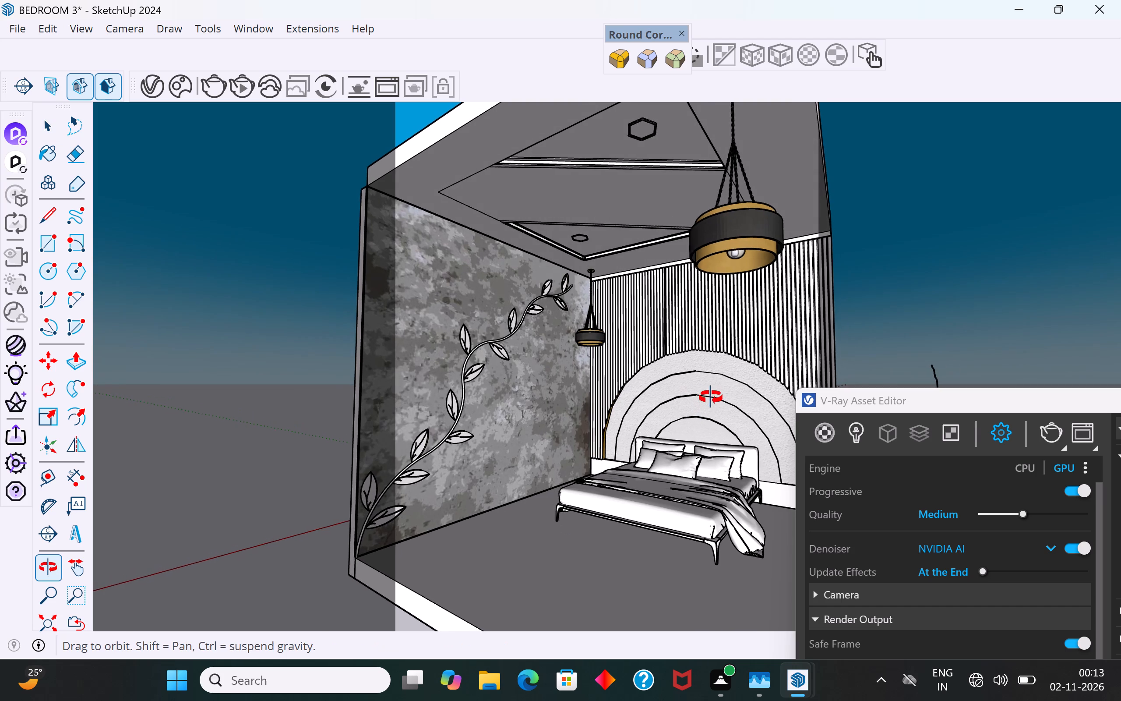
middle_drag(711, 397, 711, 398)
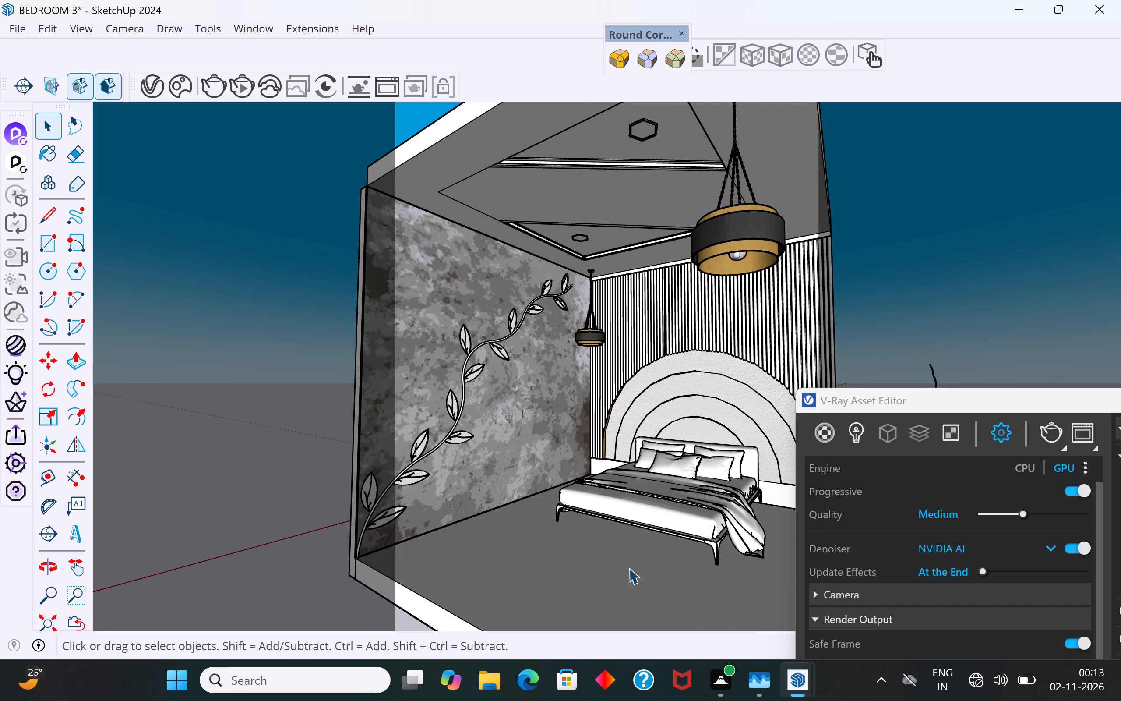
scroll(635, 572, up, 1)
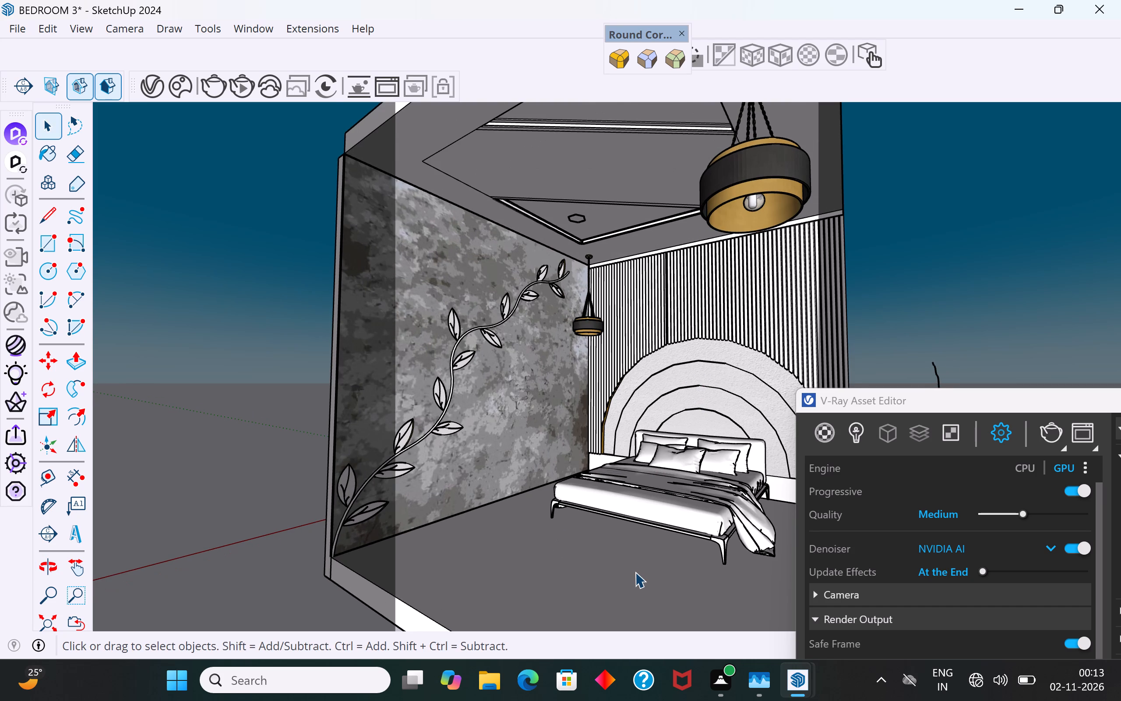
scroll(635, 572, up, 1)
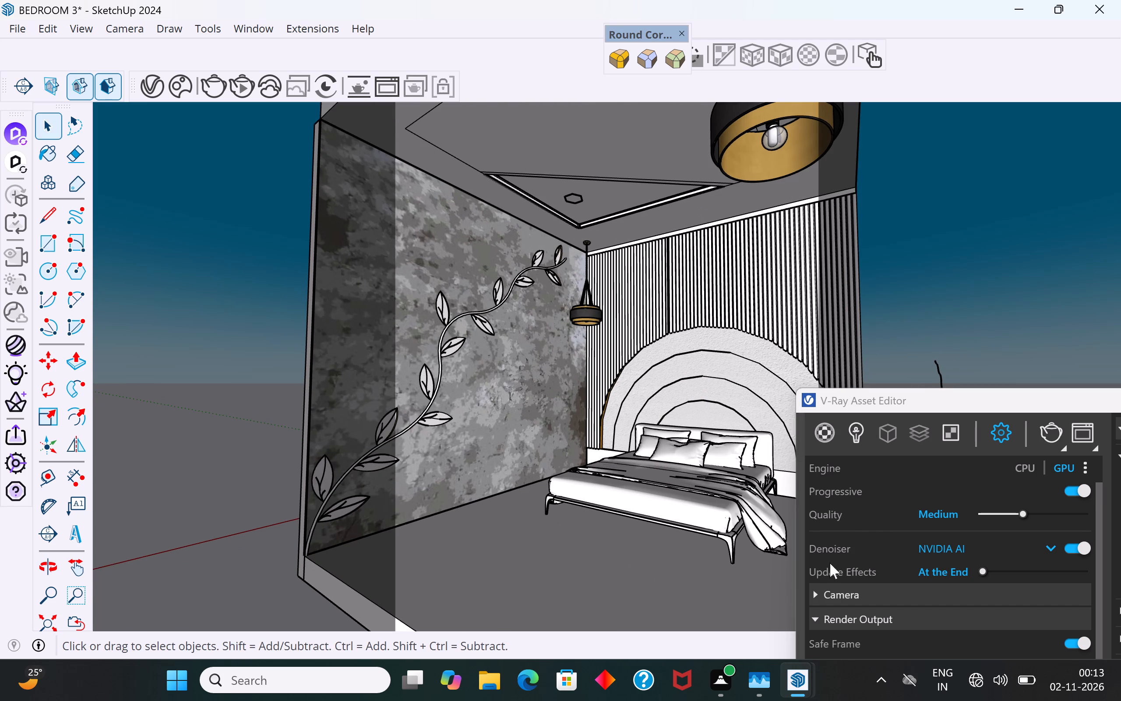
drag(907, 399, 1072, 540)
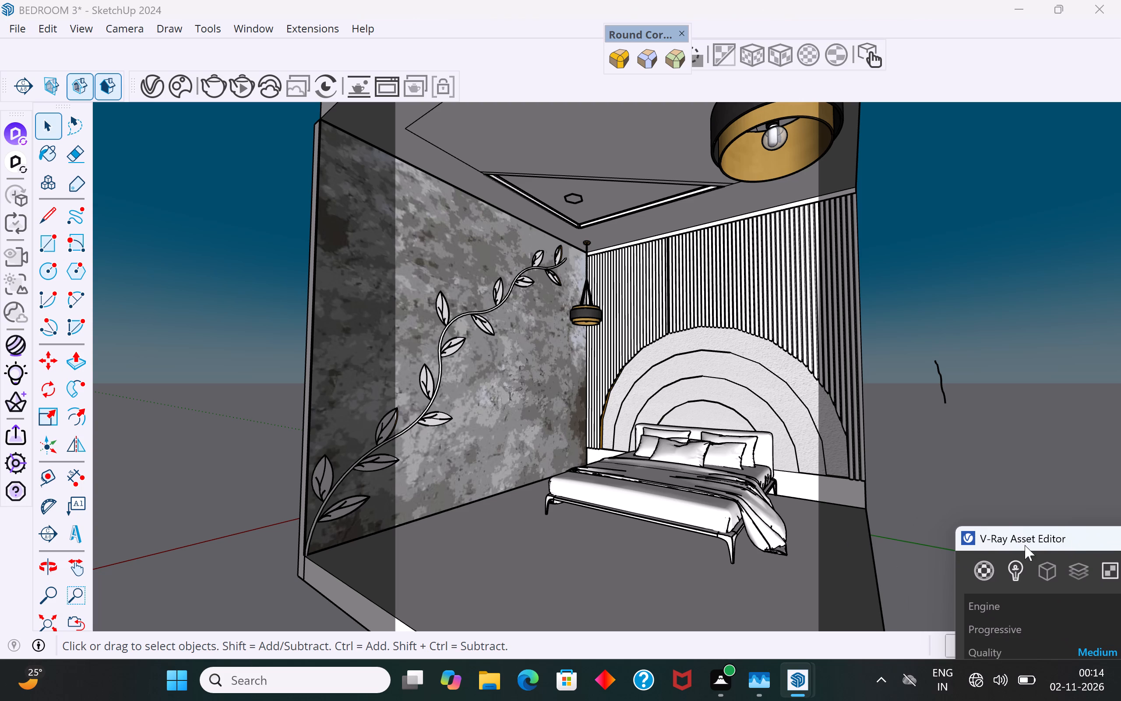
drag(1071, 528, 867, 407)
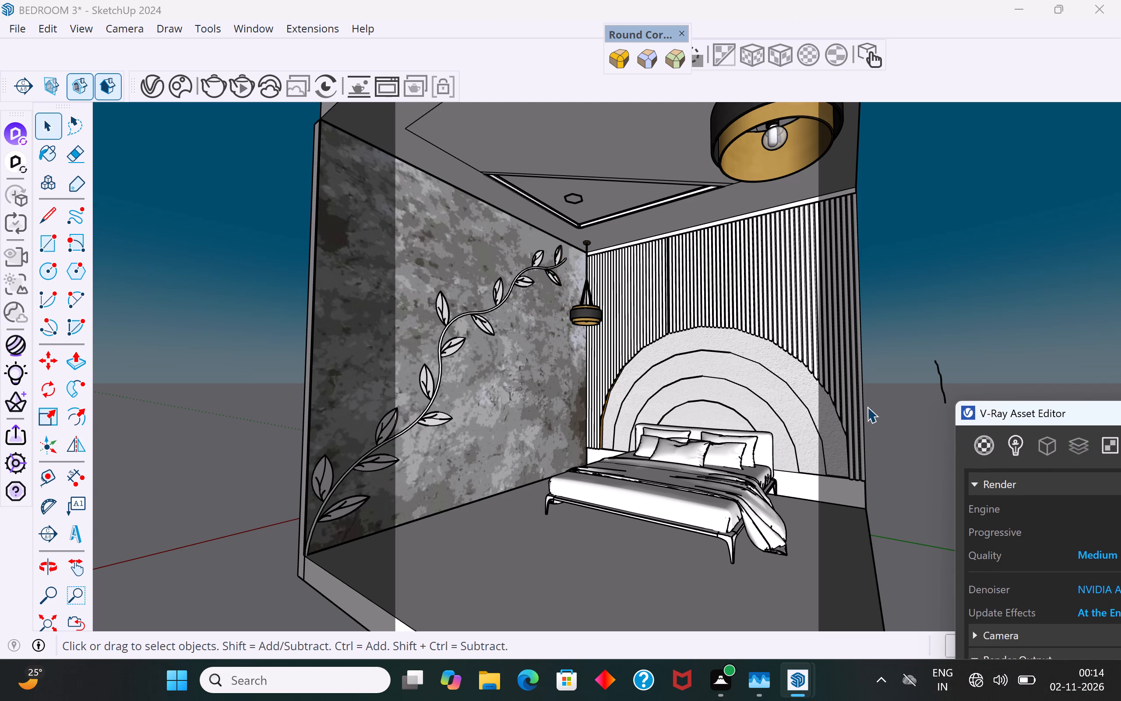
drag(867, 407, 851, 403)
drag(1086, 405, 853, 343)
click(985, 386)
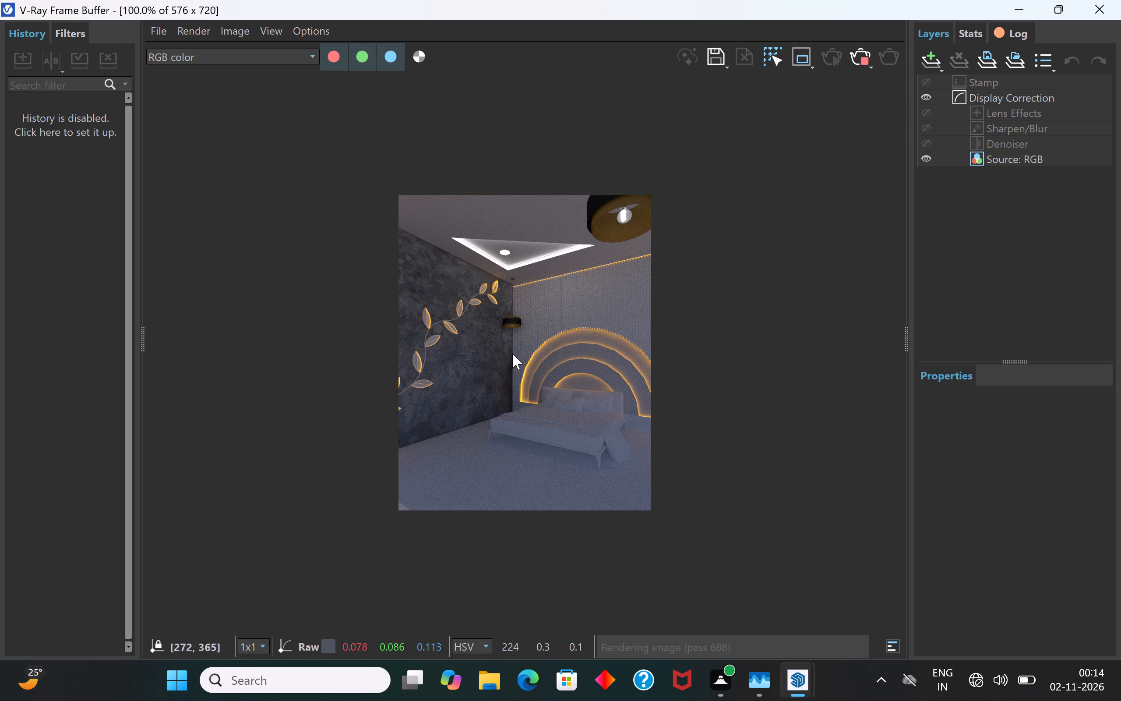
scroll(512, 354, up, 1)
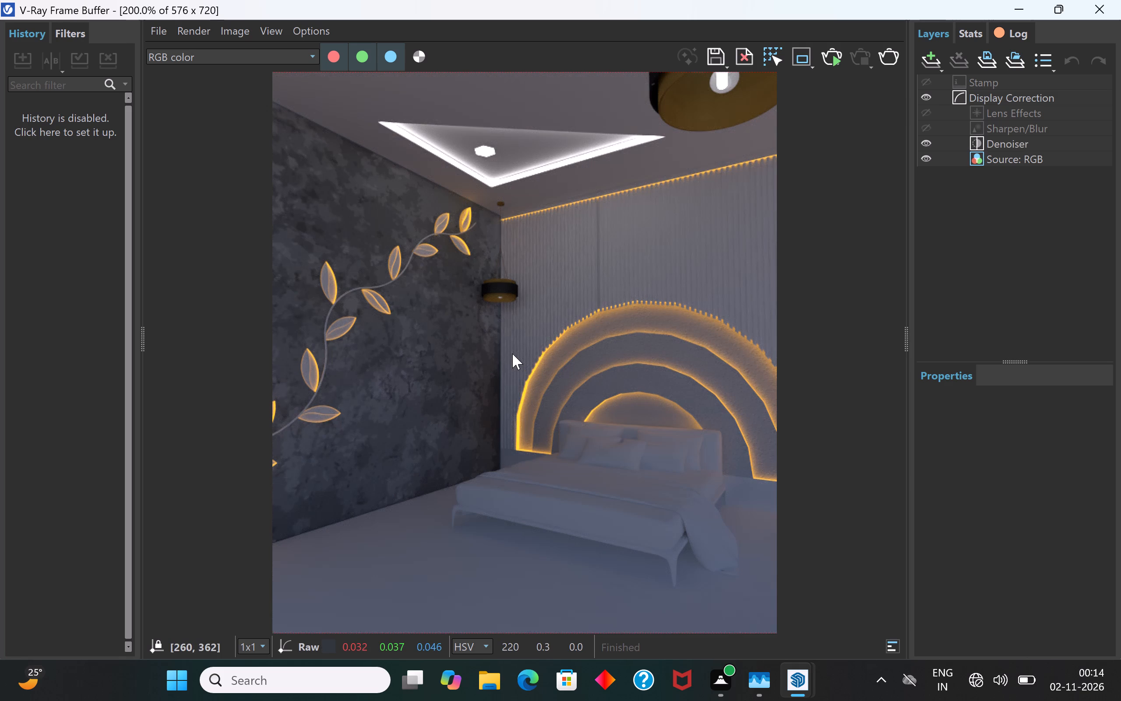
scroll(512, 353, down, 1)
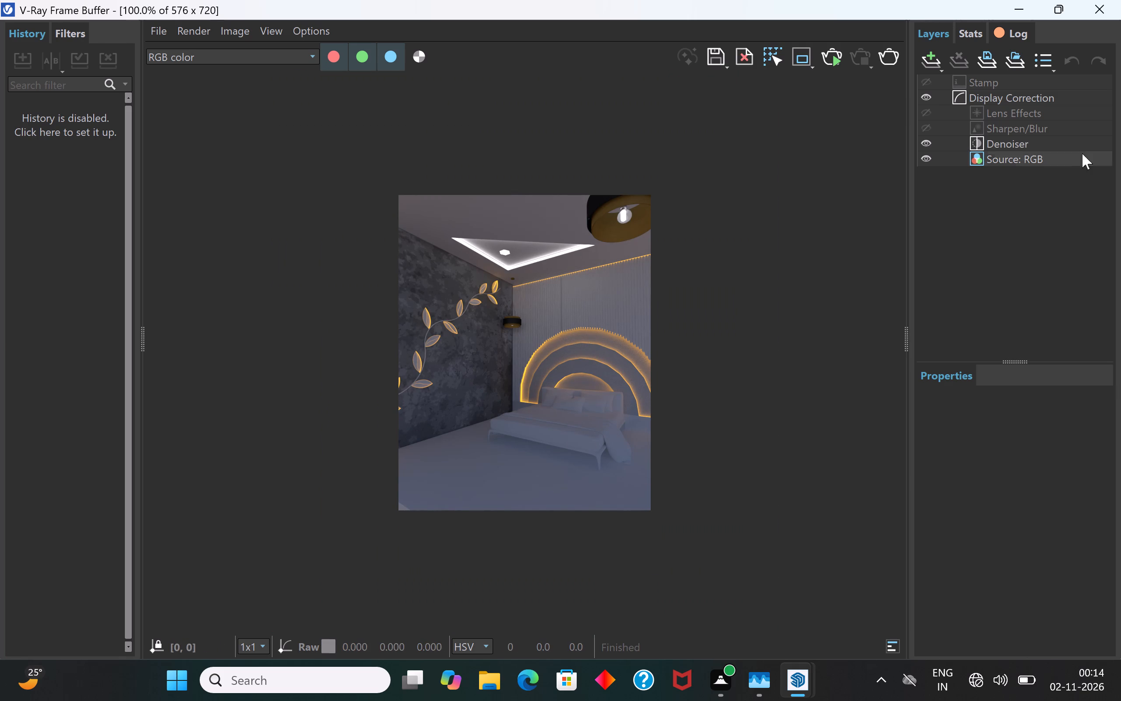
click(1110, 14)
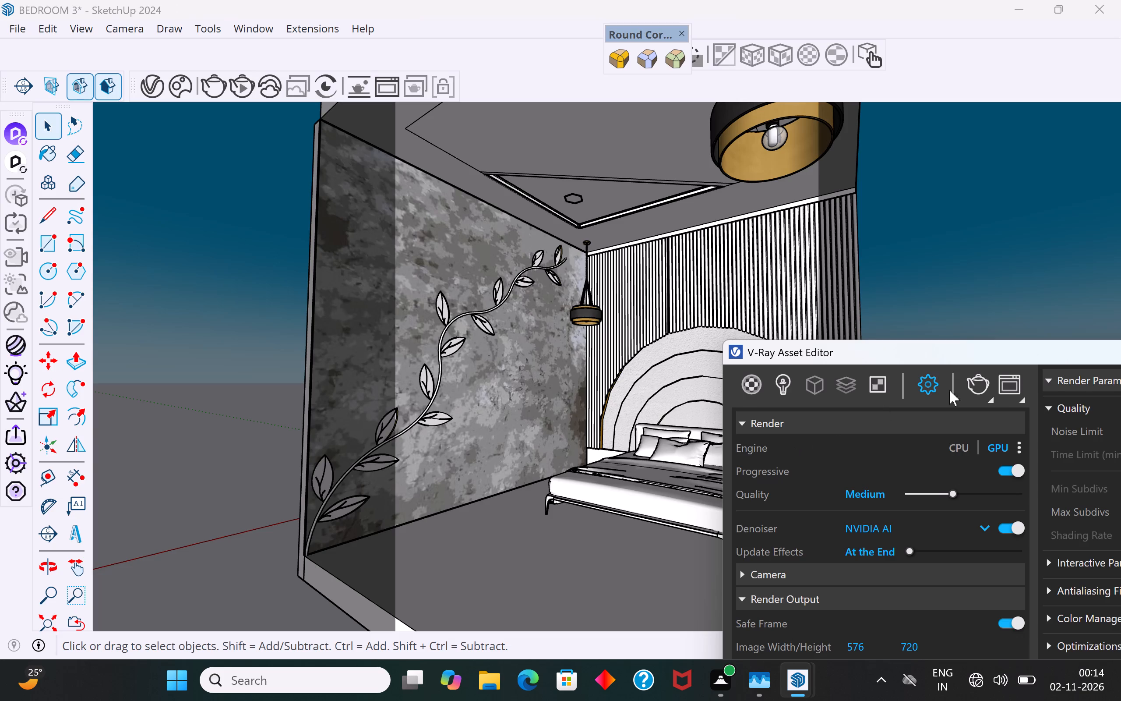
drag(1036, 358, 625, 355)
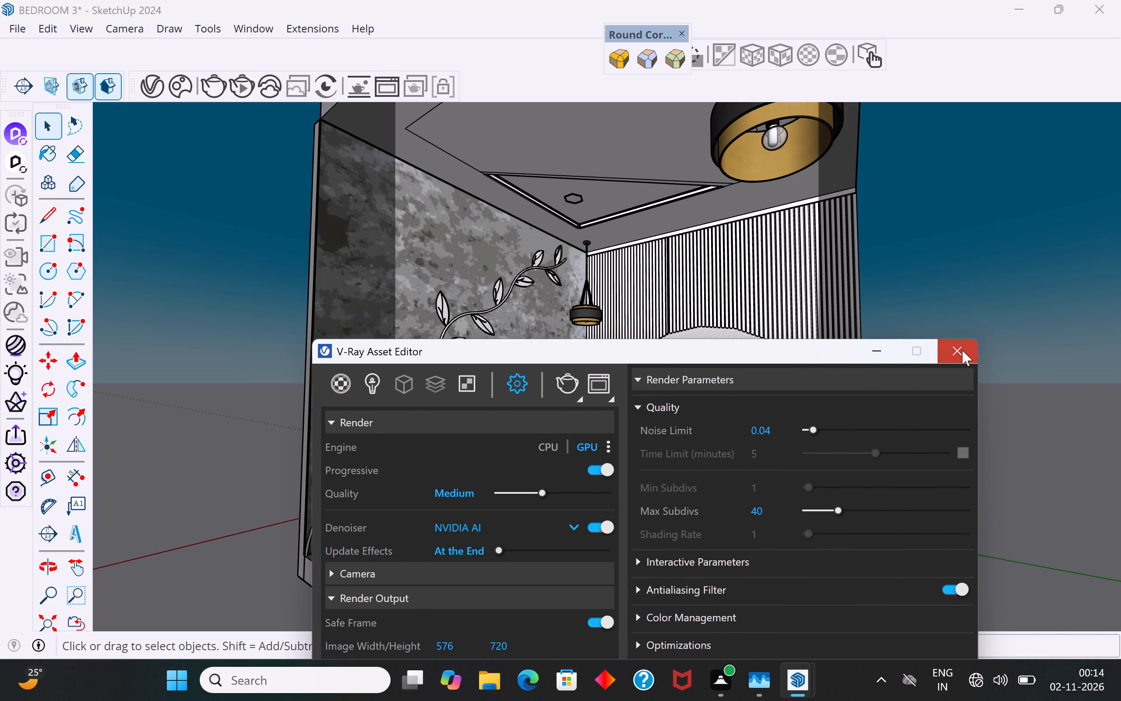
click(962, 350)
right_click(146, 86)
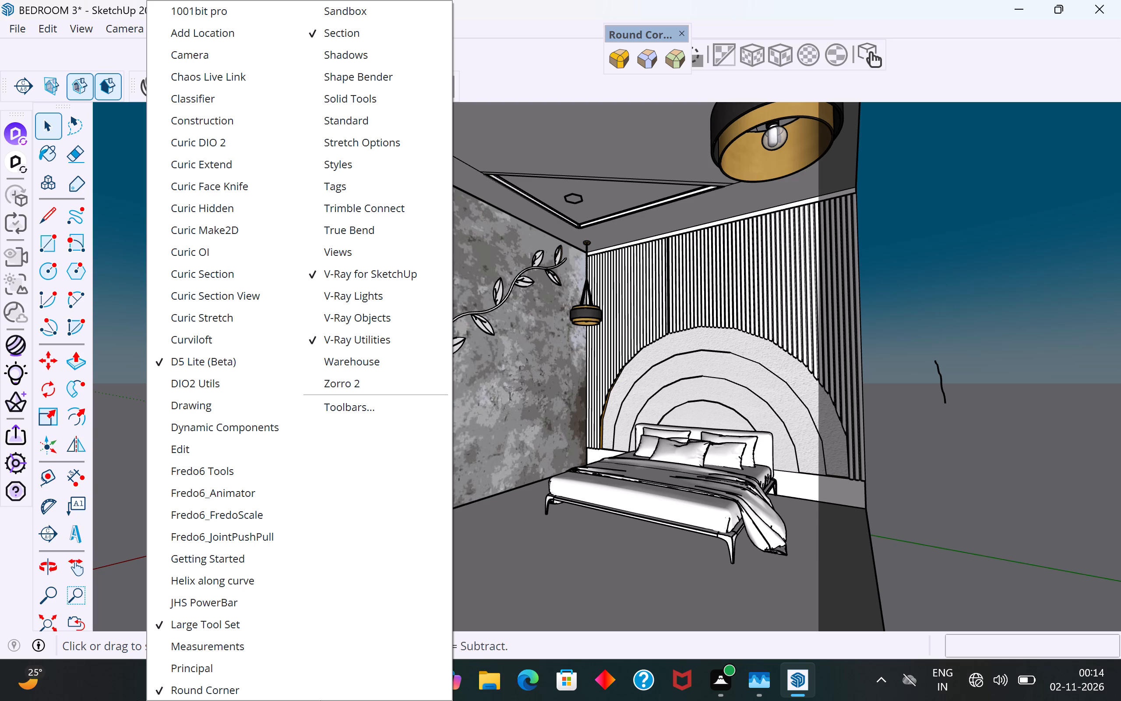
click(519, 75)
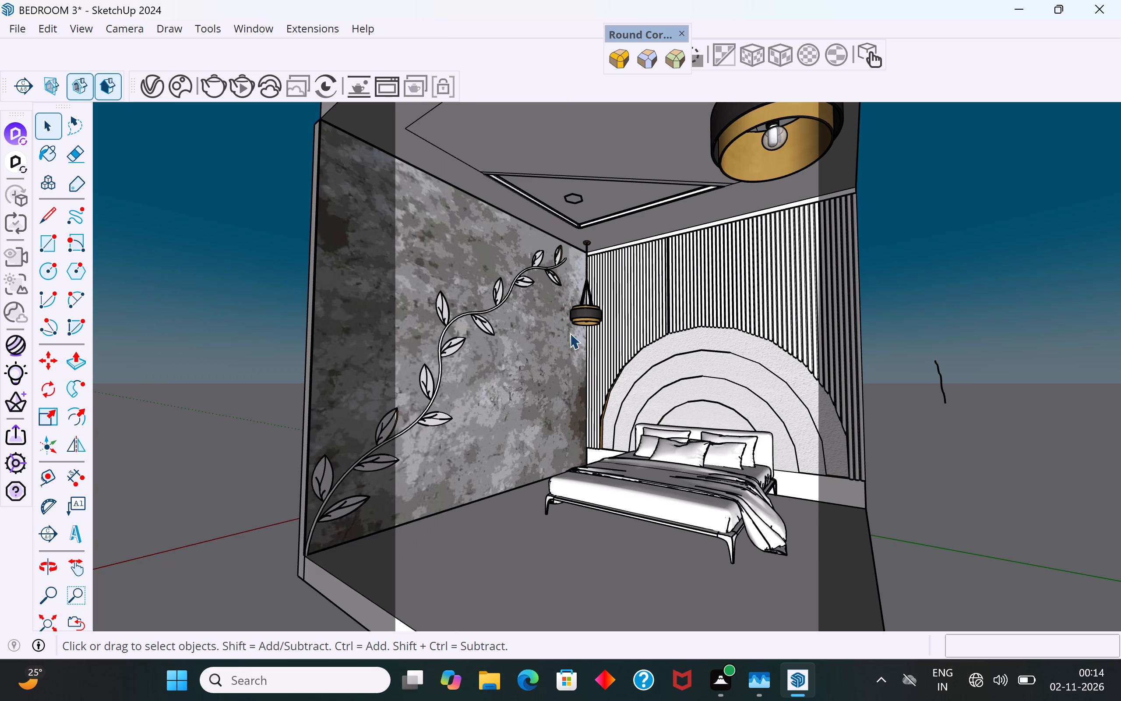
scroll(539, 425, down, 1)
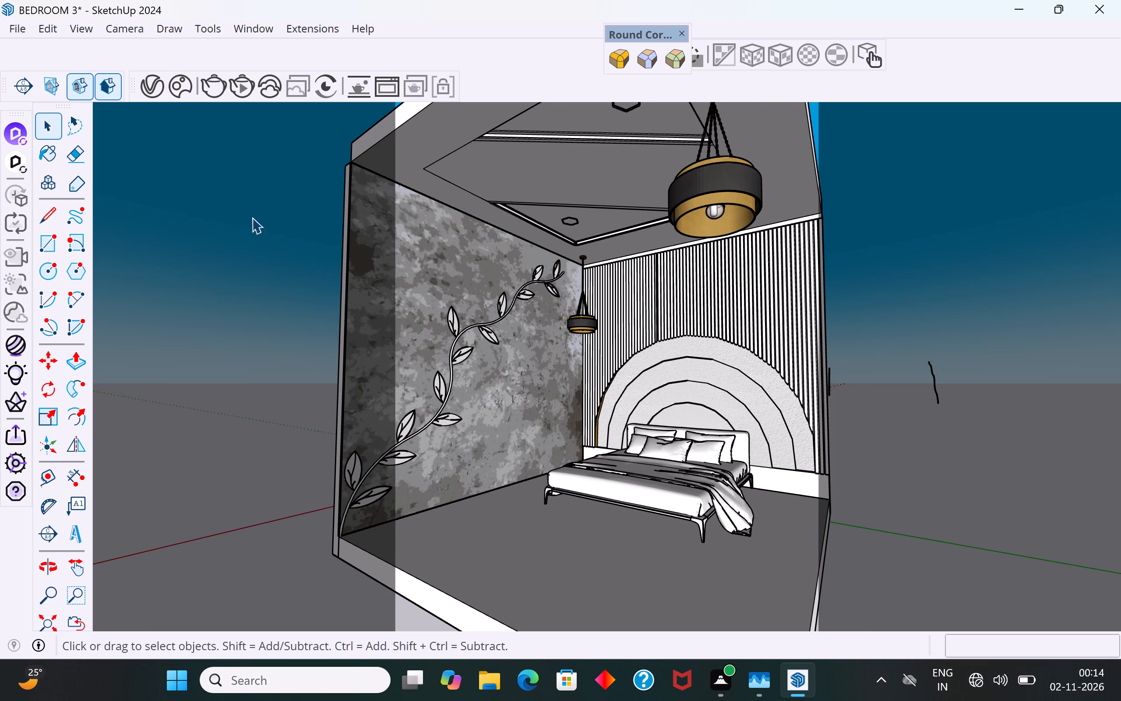
Turn off the safe frame in the V-Ray render output settings and close the Asset Editor.
click(156, 81)
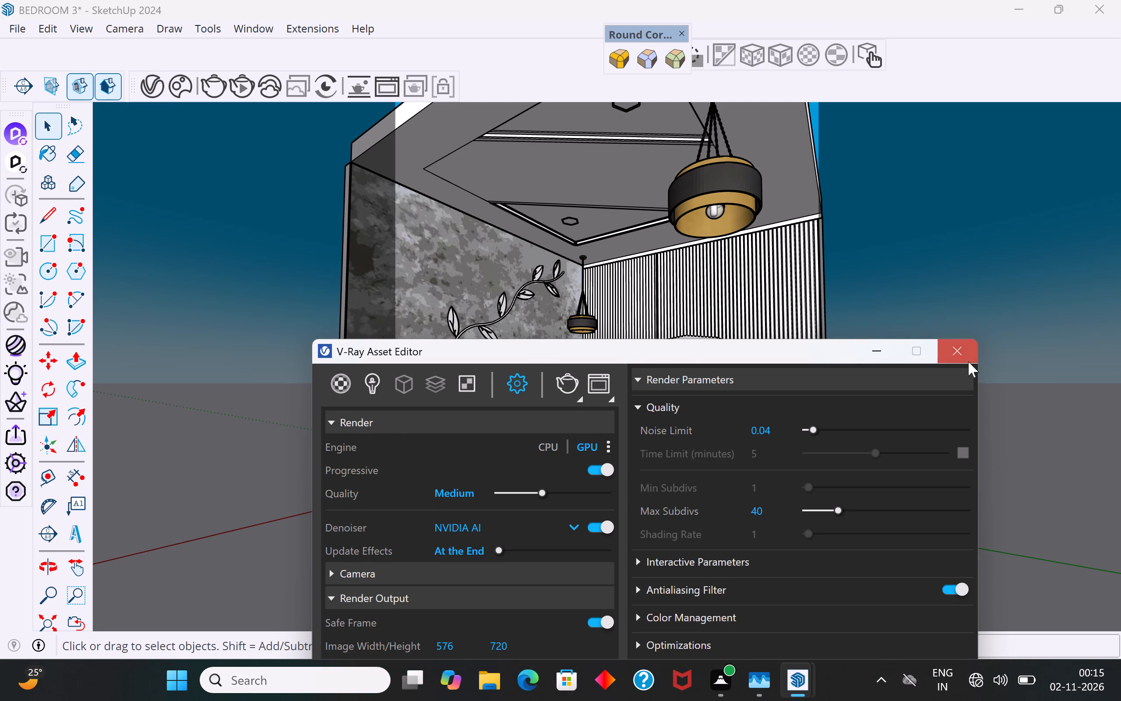
click(966, 356)
click(158, 91)
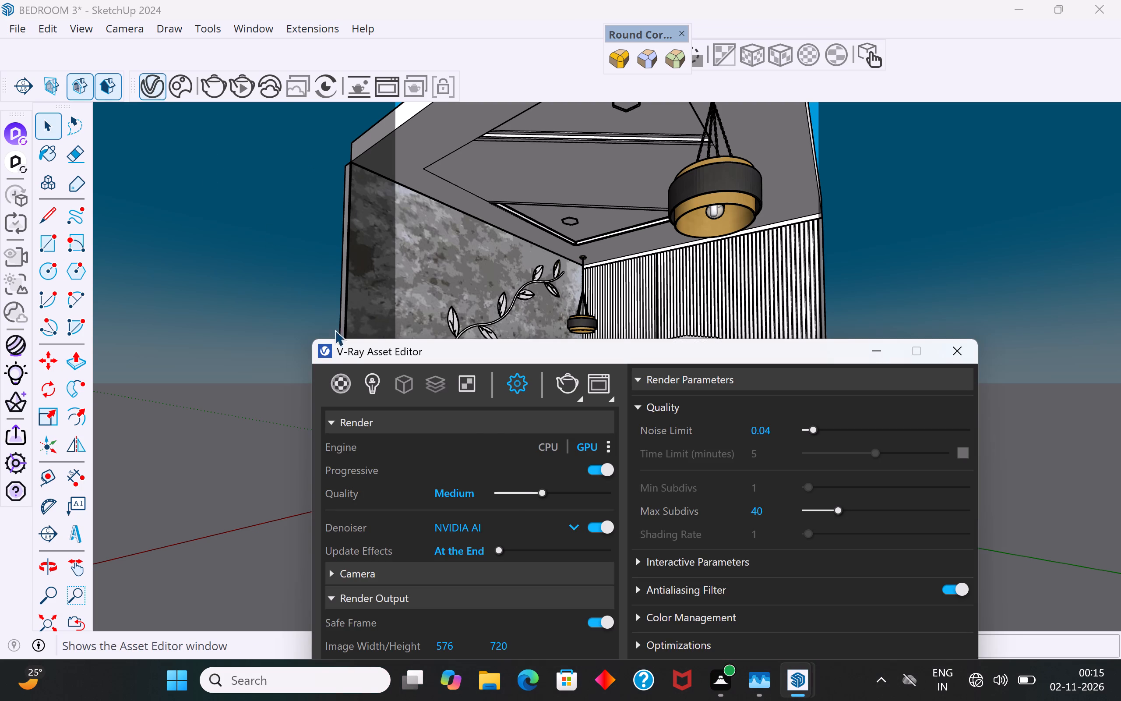
drag(529, 358, 549, 209)
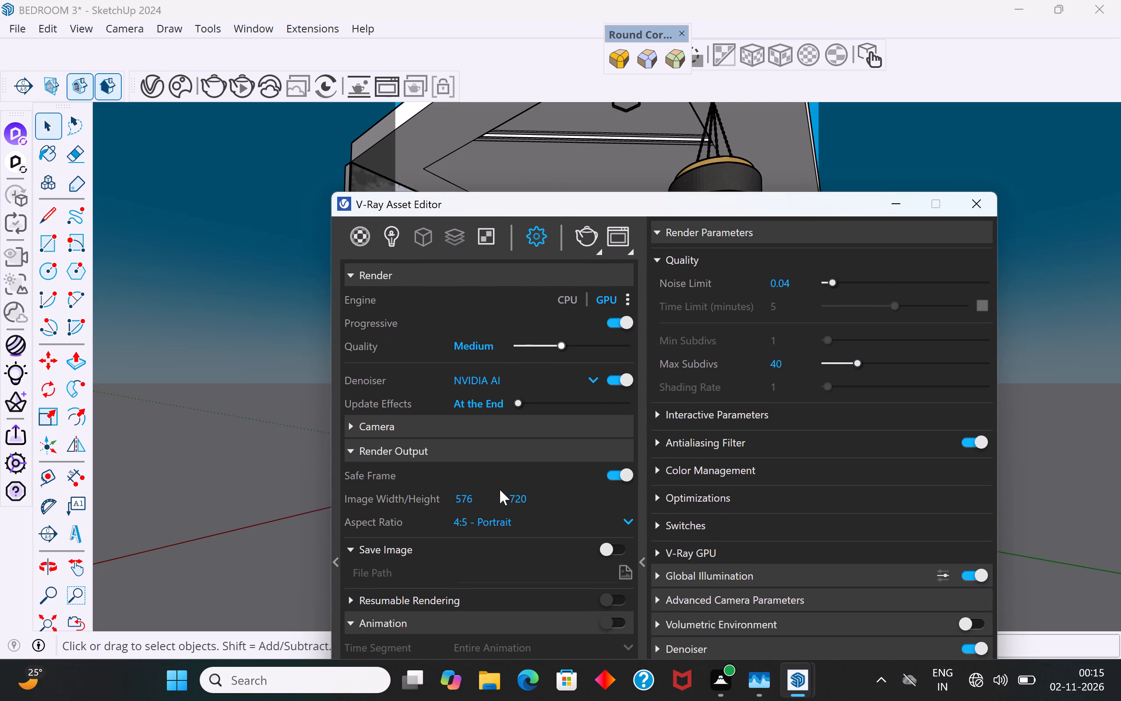
click(620, 474)
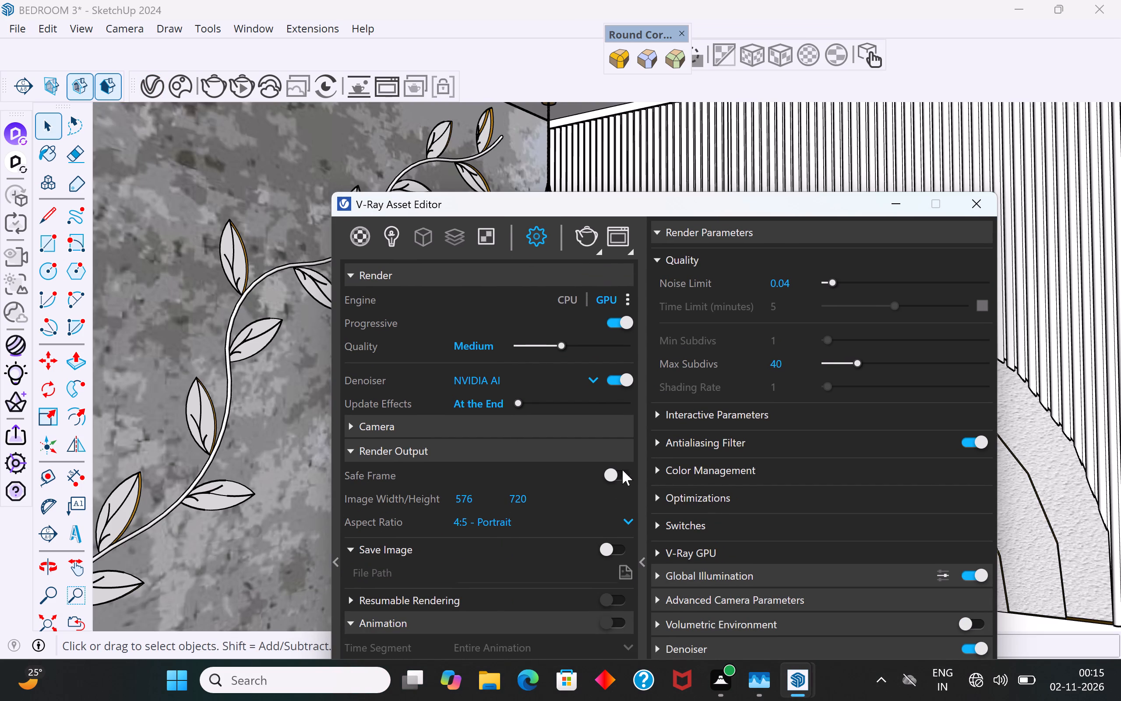
click(976, 204)
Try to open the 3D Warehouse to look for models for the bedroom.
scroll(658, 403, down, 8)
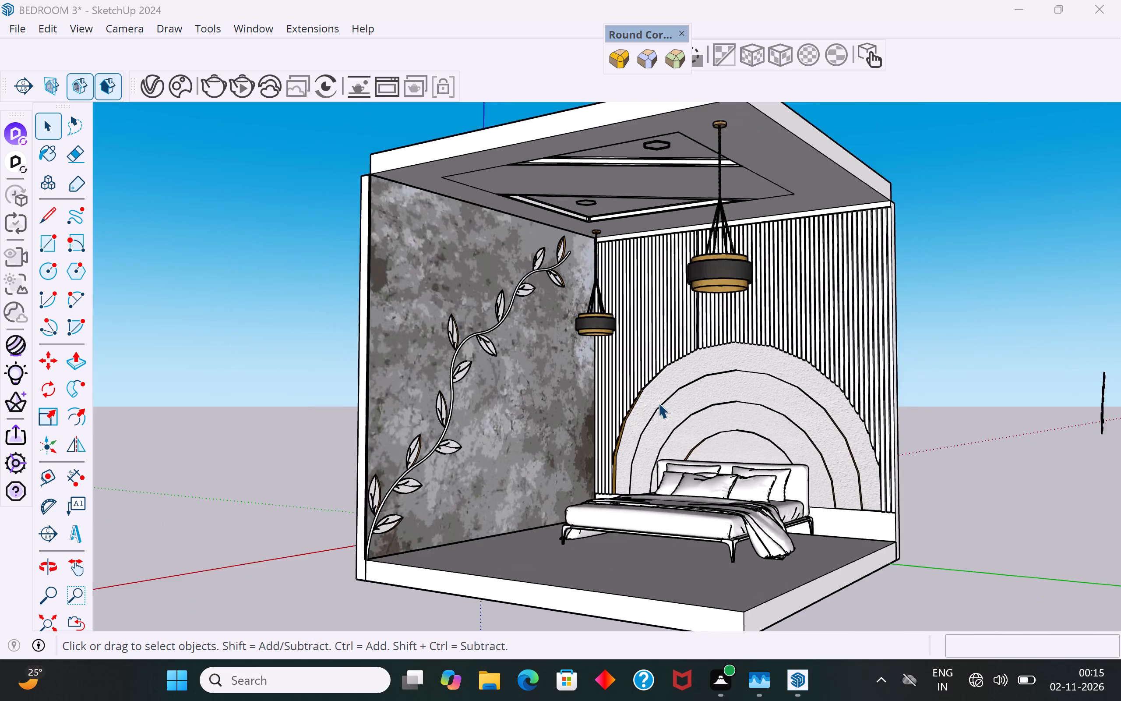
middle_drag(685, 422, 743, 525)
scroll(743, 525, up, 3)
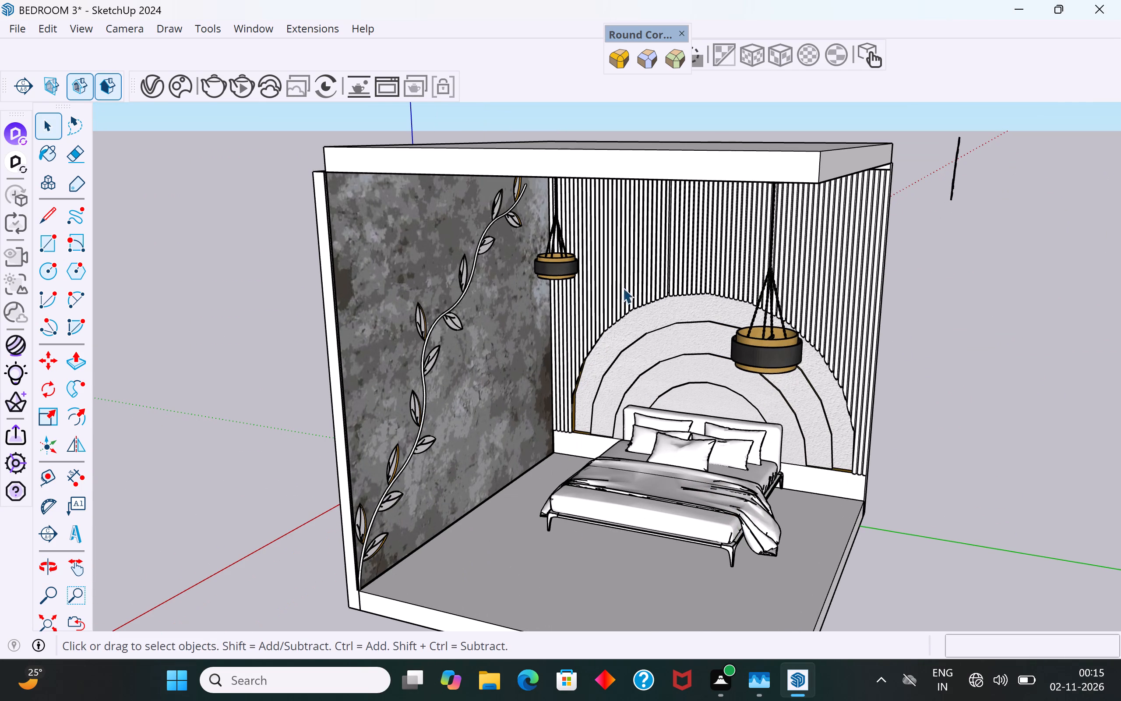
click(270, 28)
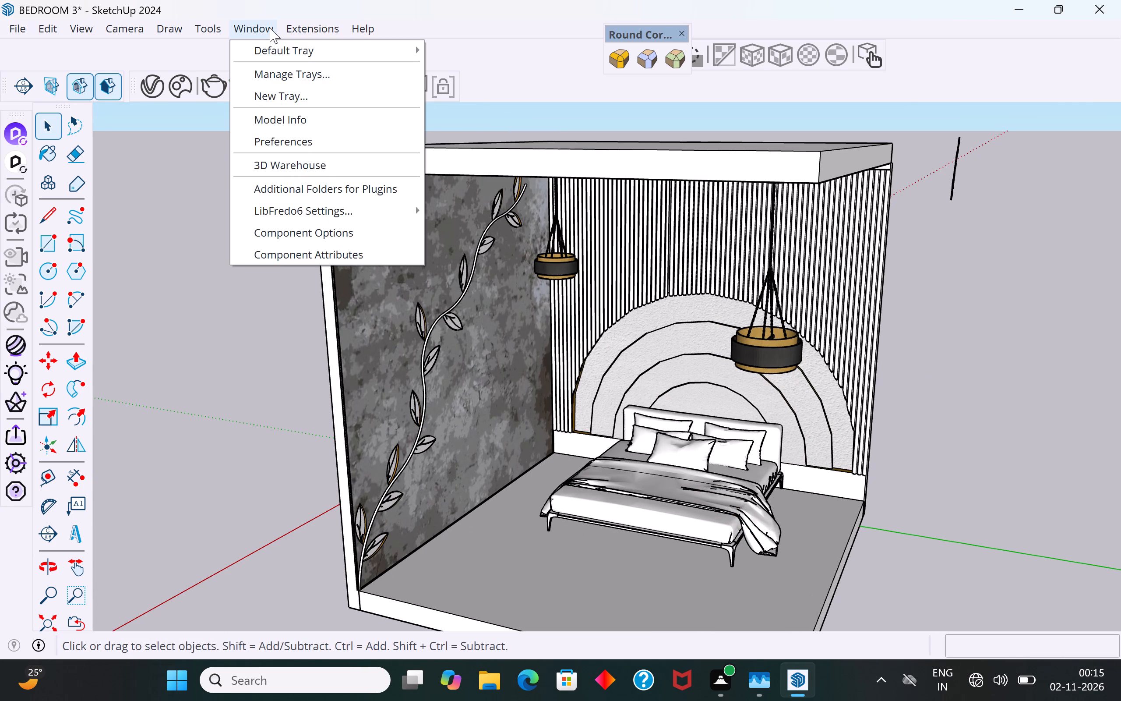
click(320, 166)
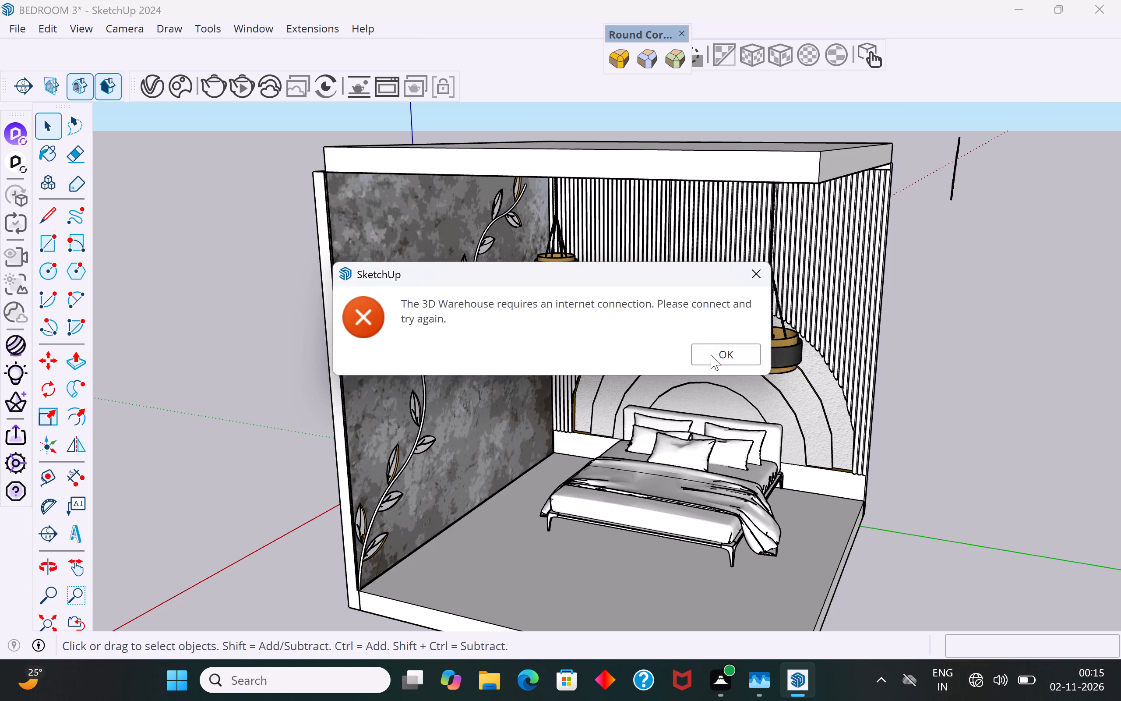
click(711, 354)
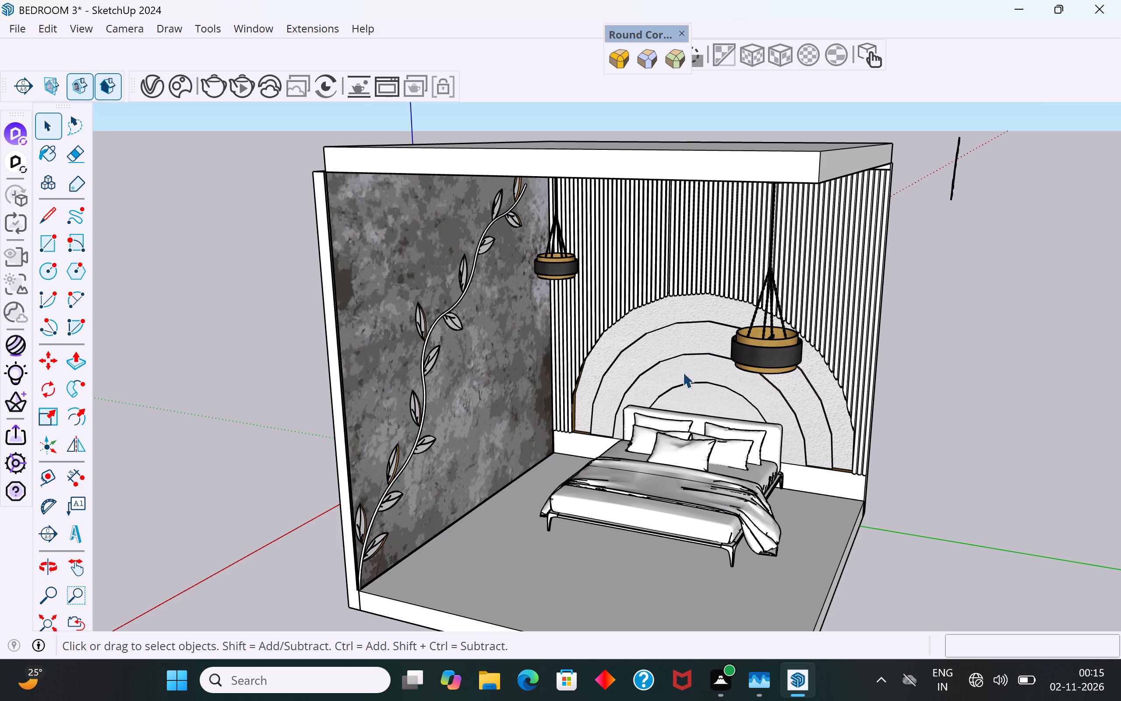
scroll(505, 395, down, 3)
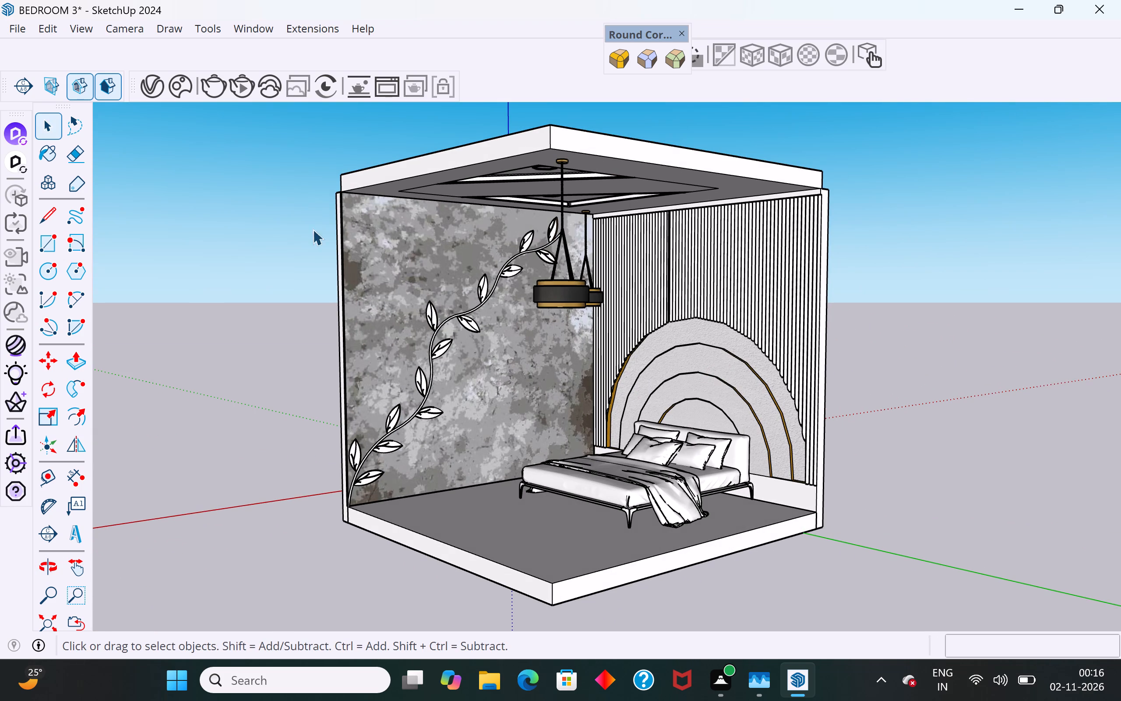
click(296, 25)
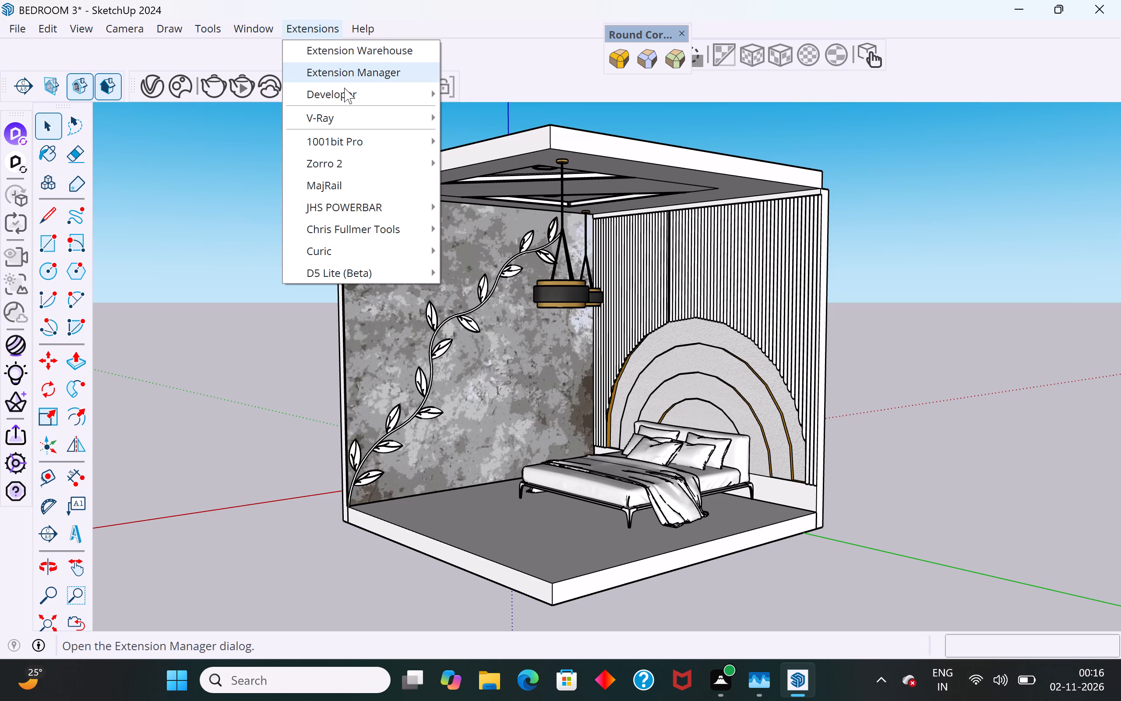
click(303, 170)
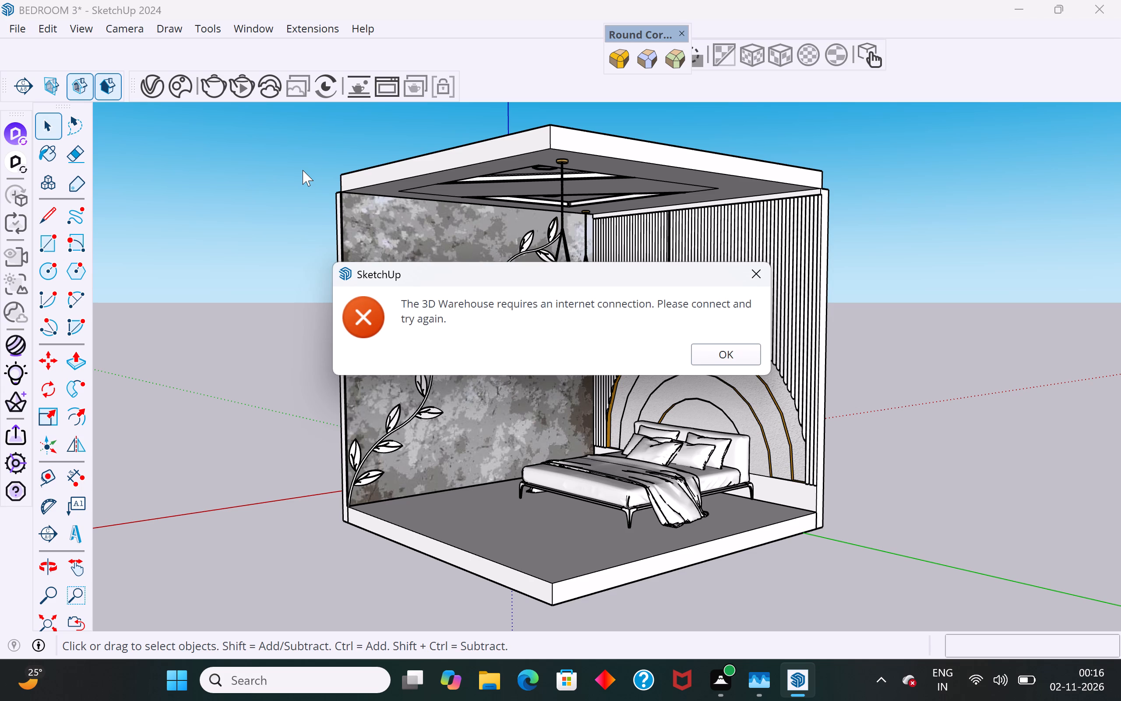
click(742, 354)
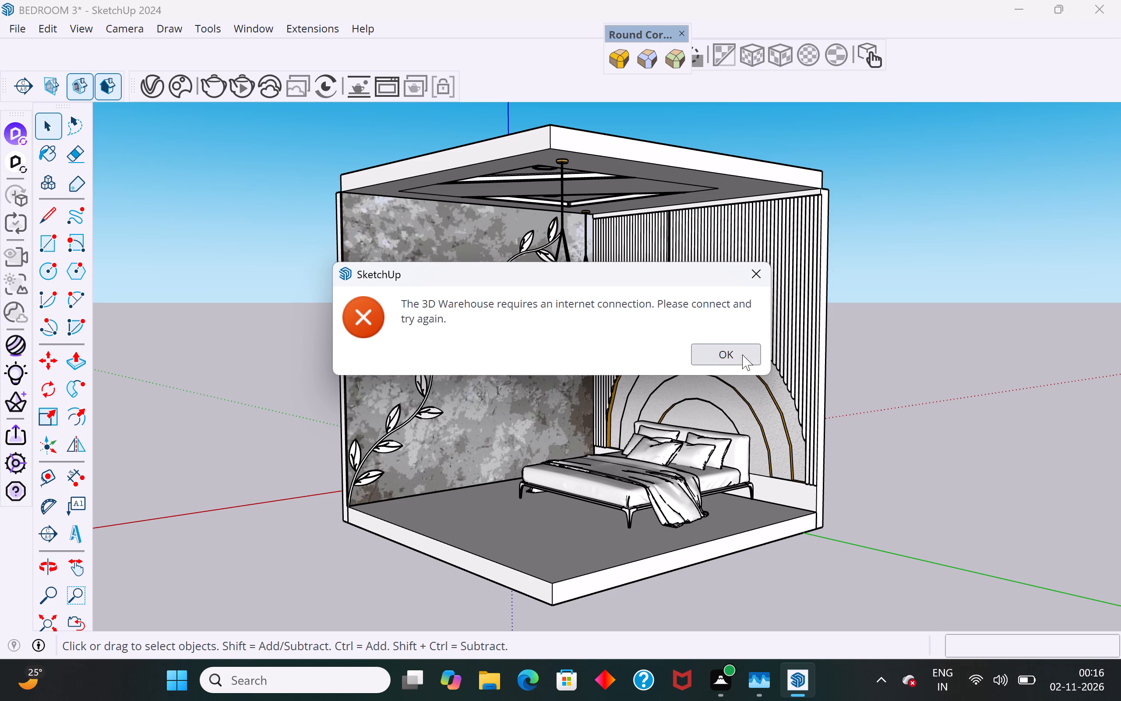
Search the 3D Warehouse models for "table".
click(906, 371)
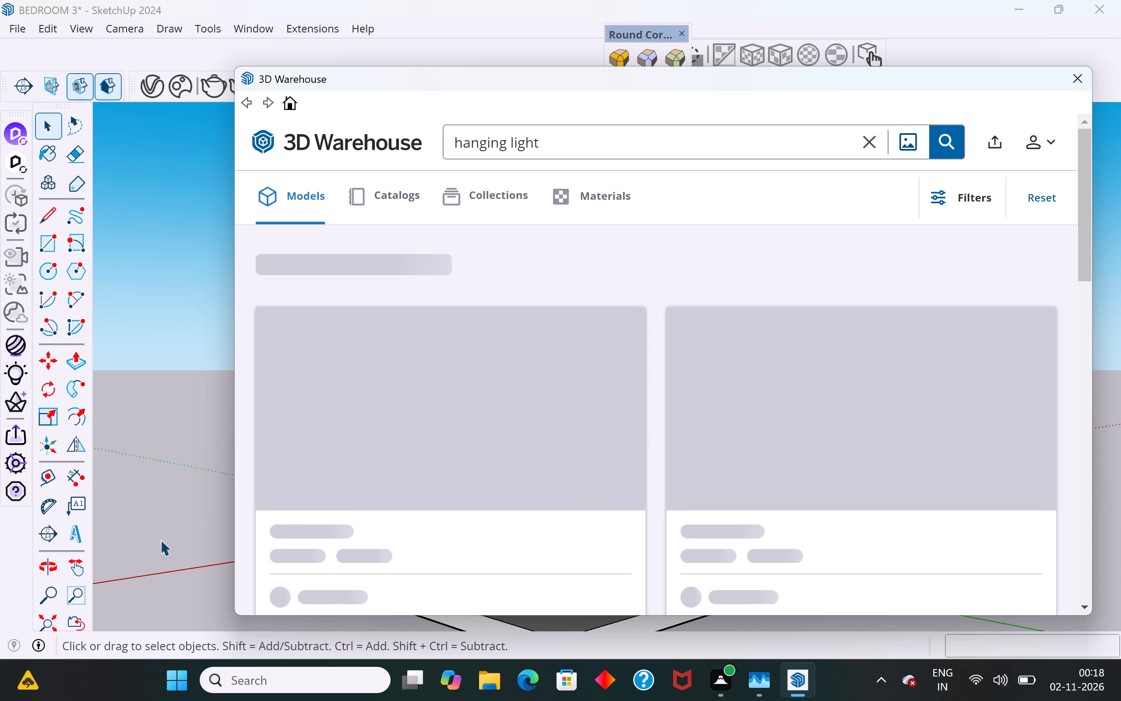
drag(700, 86, 599, 57)
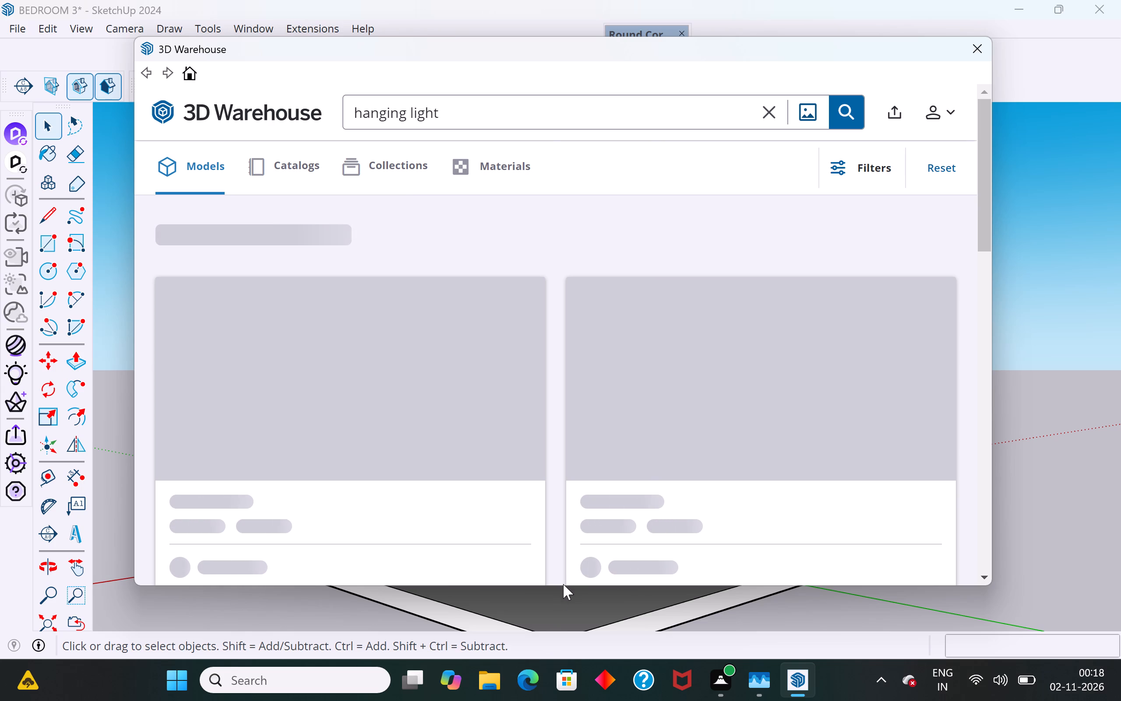
drag(557, 589, 558, 621)
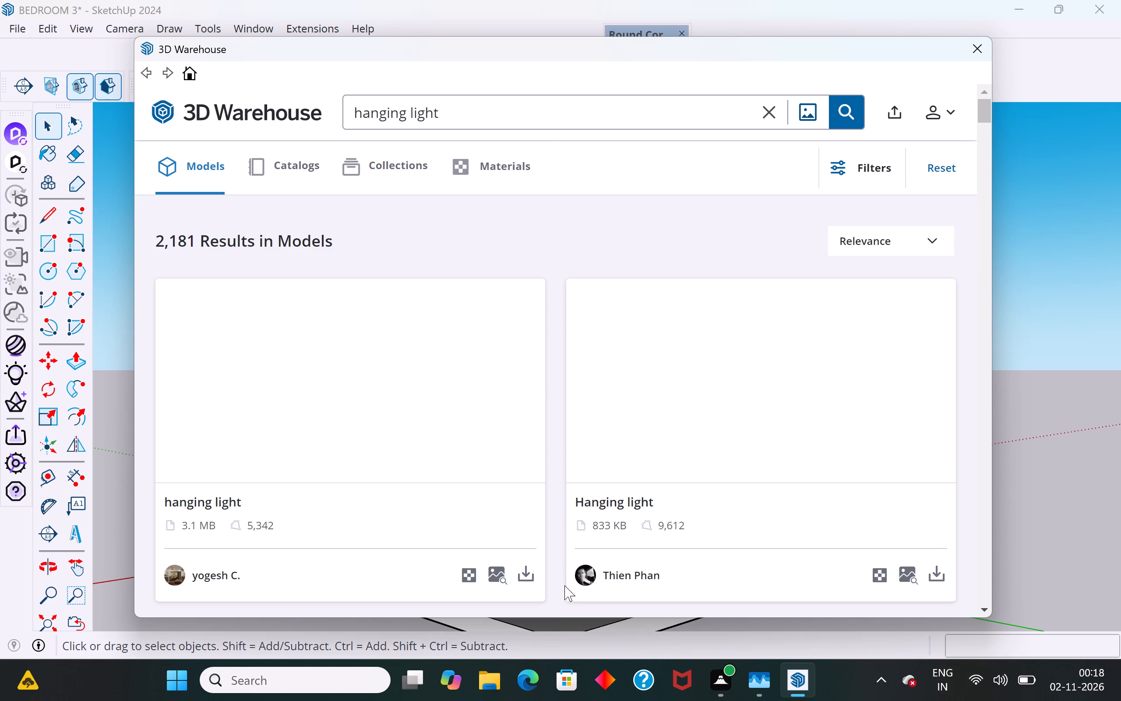
drag(490, 53, 778, 230)
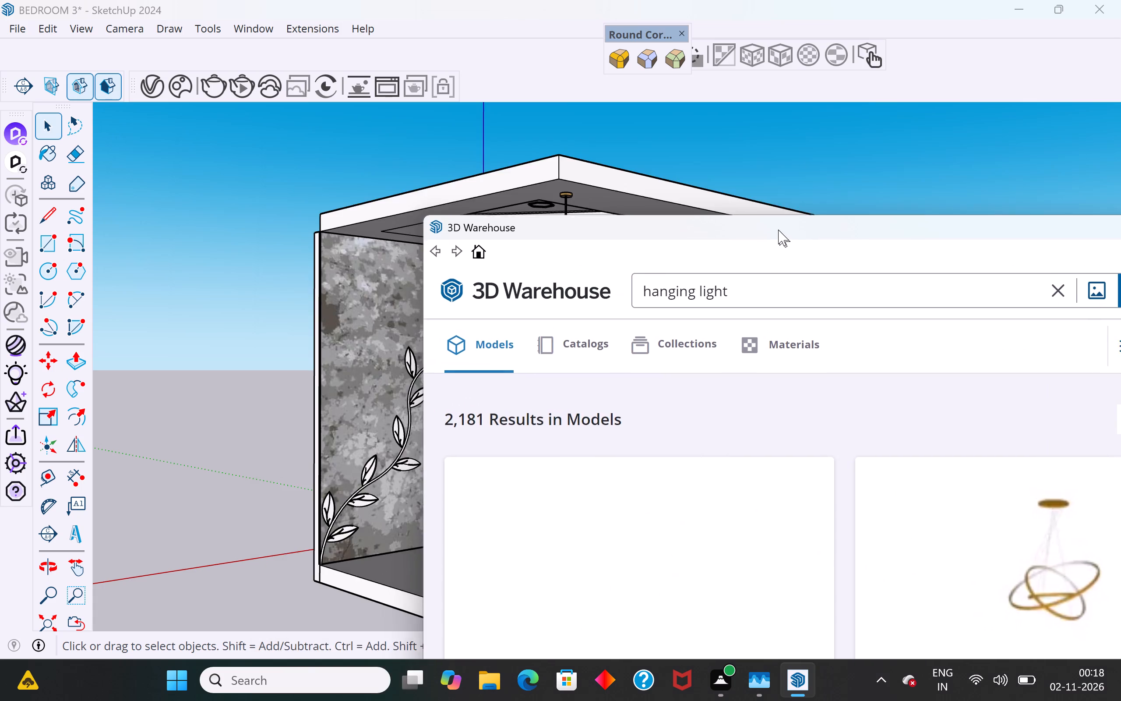
drag(778, 230, 648, 127)
click(925, 192)
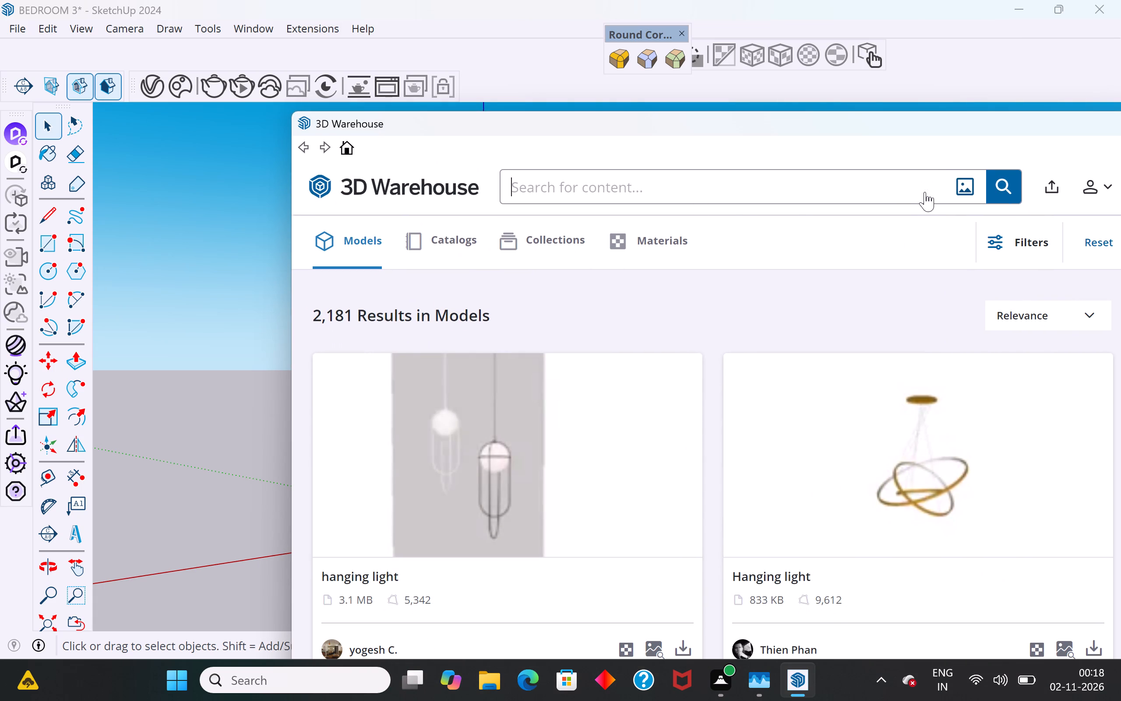
click(711, 197)
text(table)
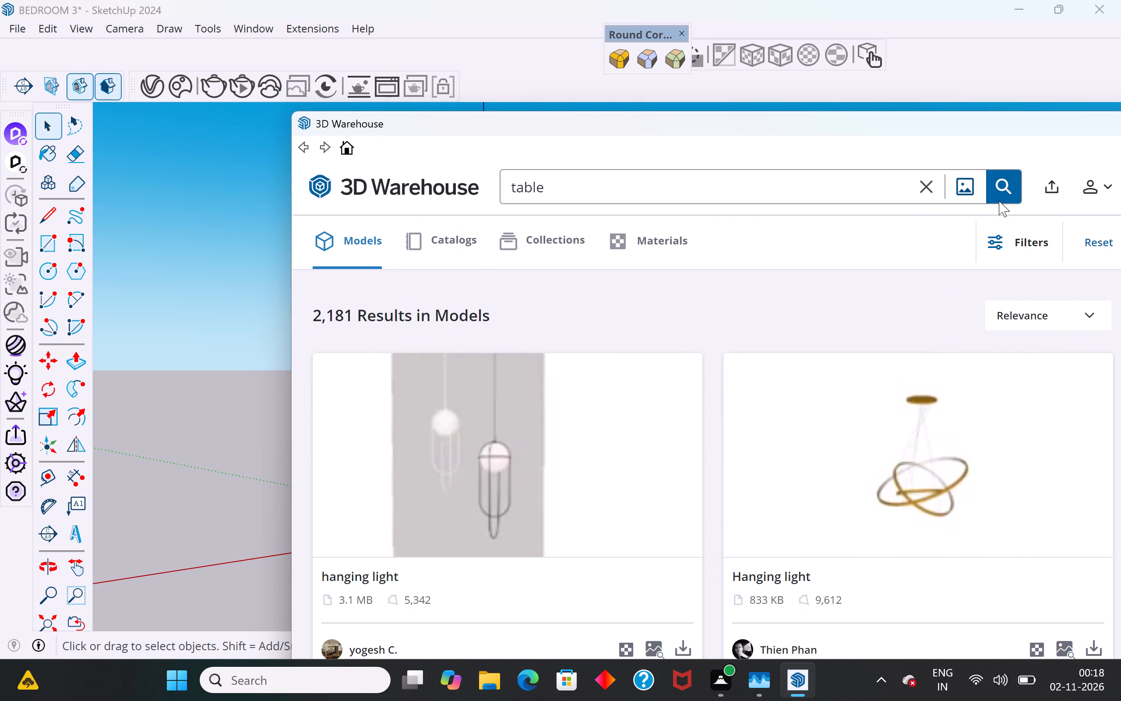
click(1000, 191)
drag(723, 122, 655, 102)
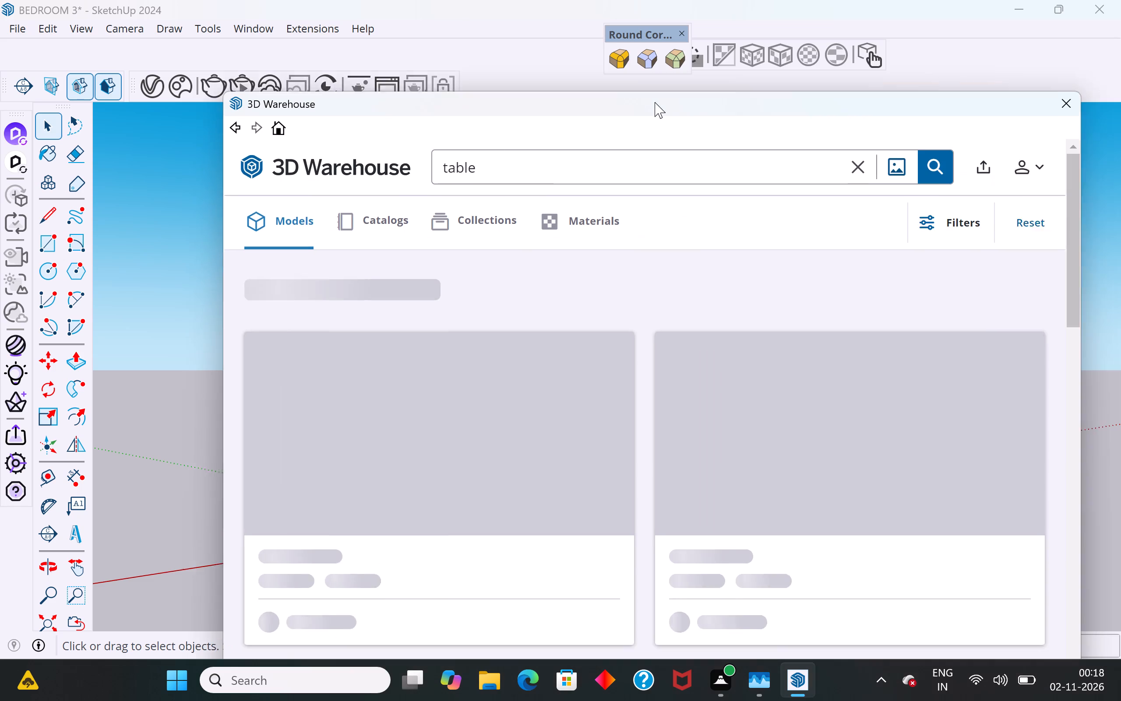
drag(655, 102, 599, 59)
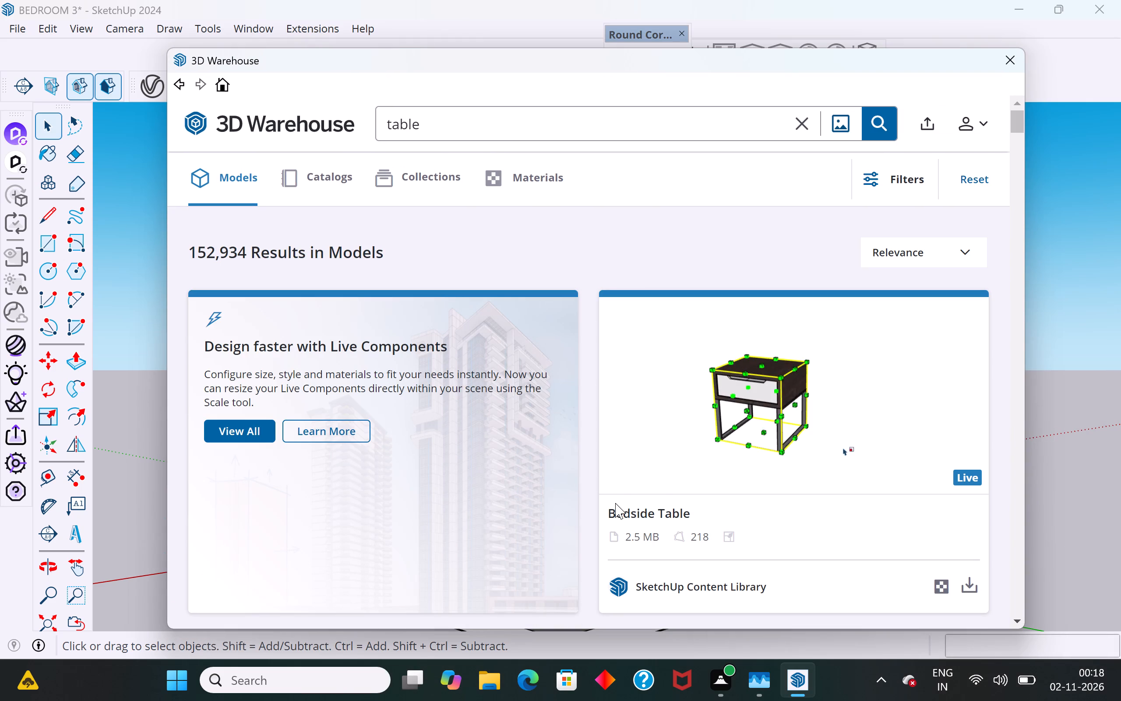
Find the two bedside tables with lamps and a plant vase among the table models and load them directly into the model.
scroll(661, 467, down, 7)
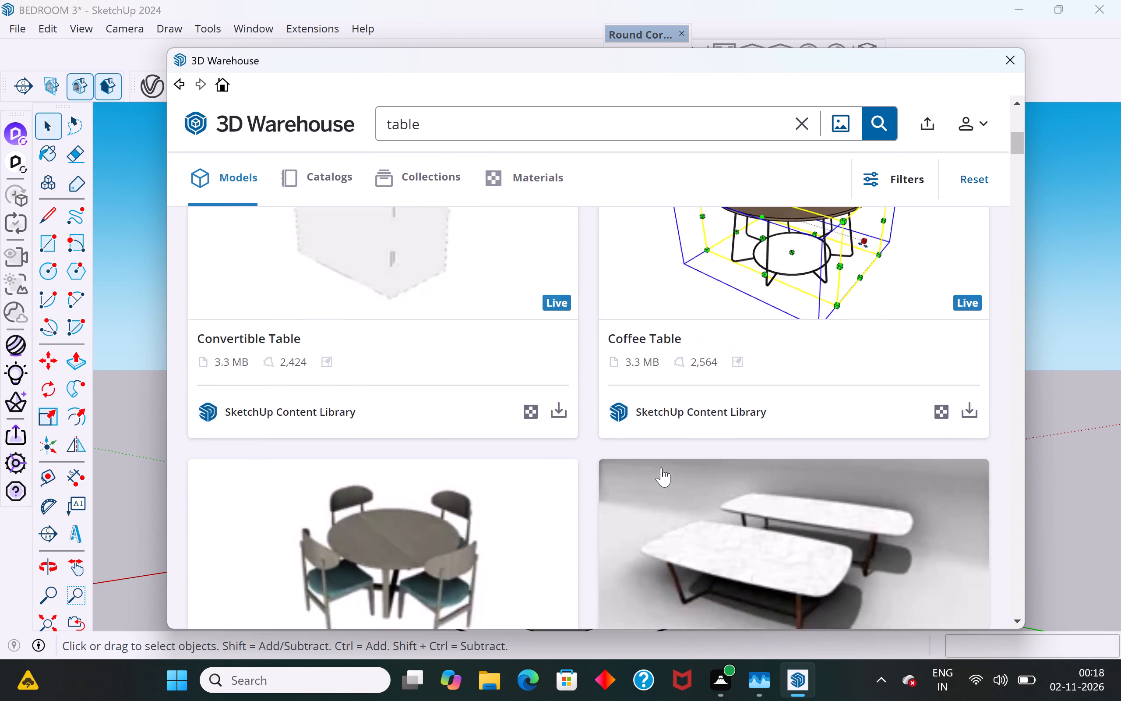
scroll(661, 467, down, 6)
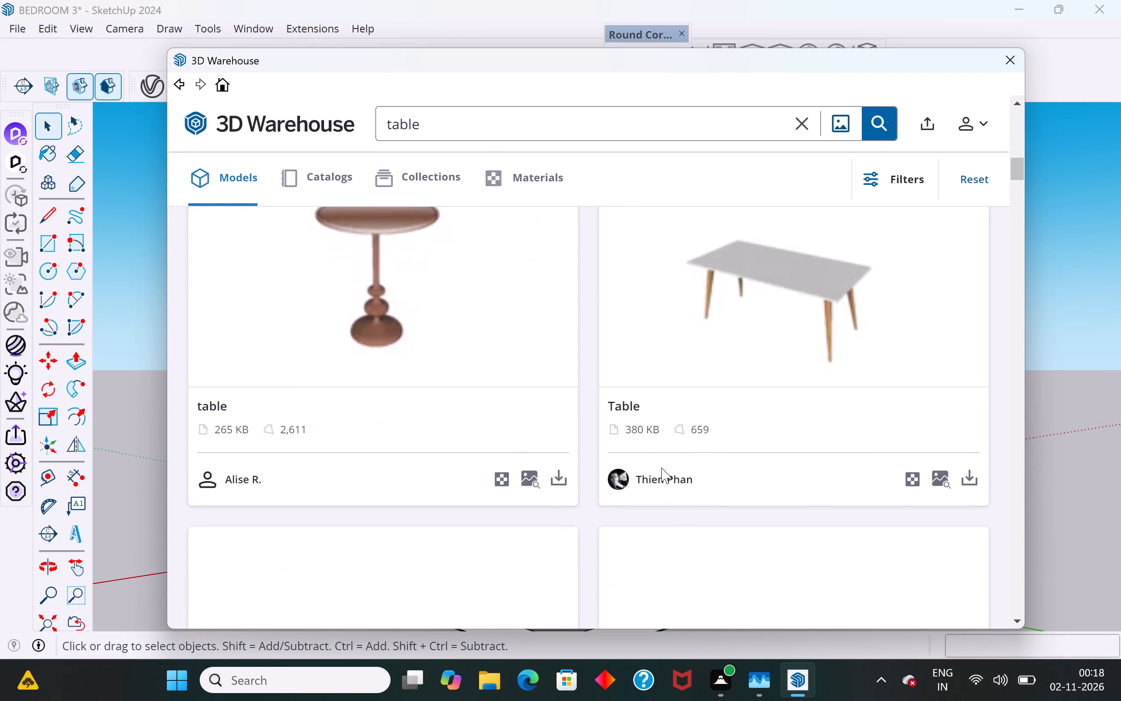
scroll(661, 467, up, 2)
scroll(661, 467, down, 7)
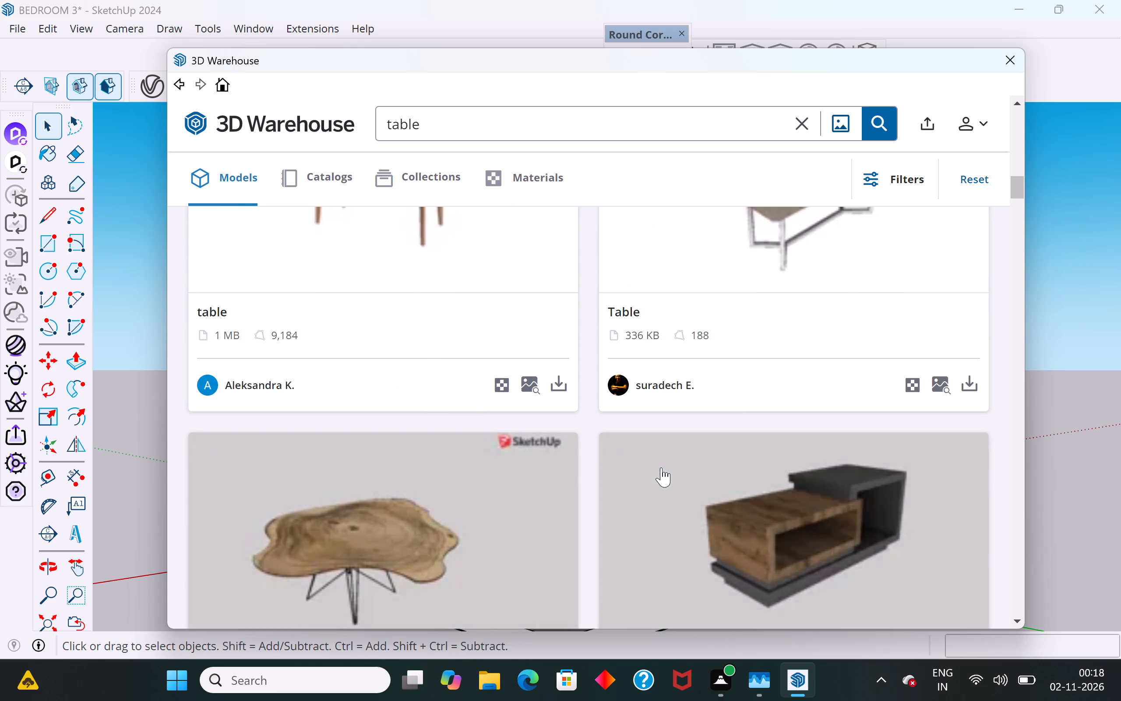
scroll(661, 467, down, 3)
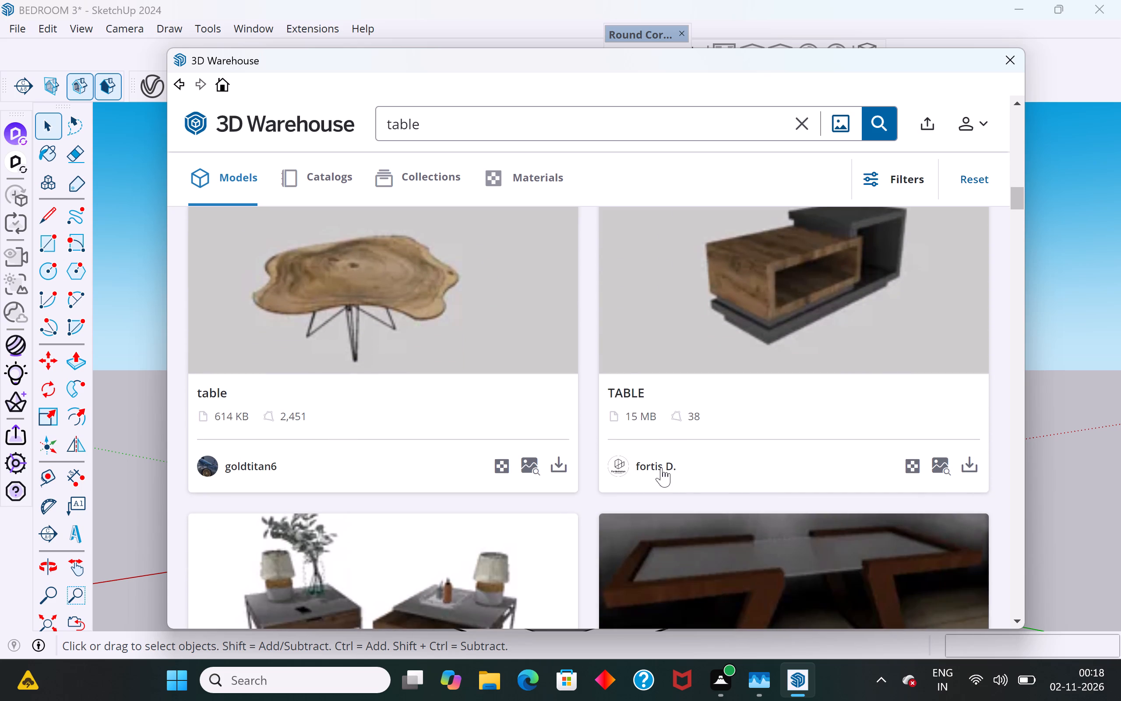
scroll(661, 467, down, 4)
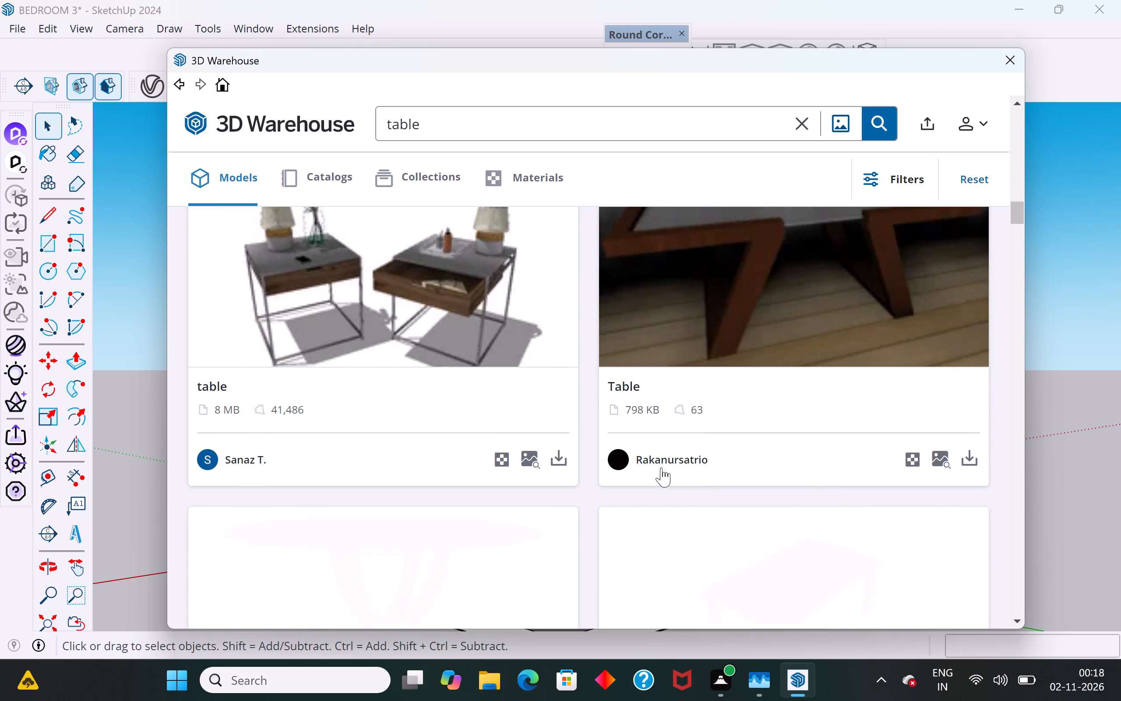
scroll(622, 486, down, 3)
scroll(623, 485, up, 4)
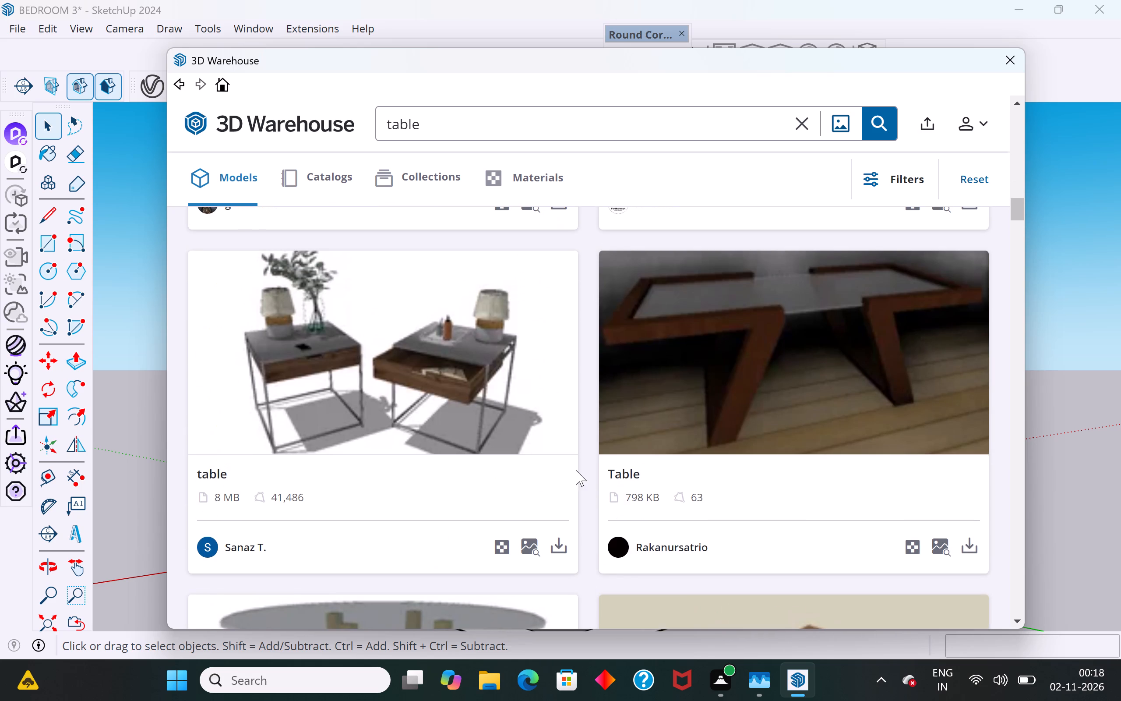
click(555, 540)
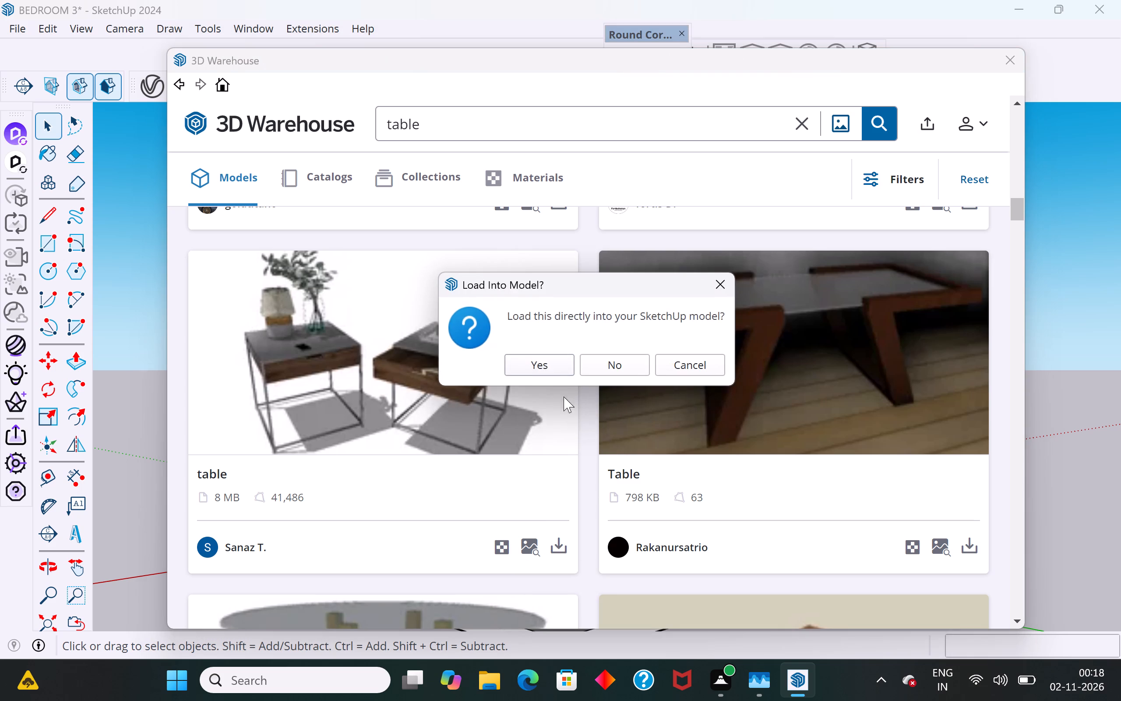
click(554, 368)
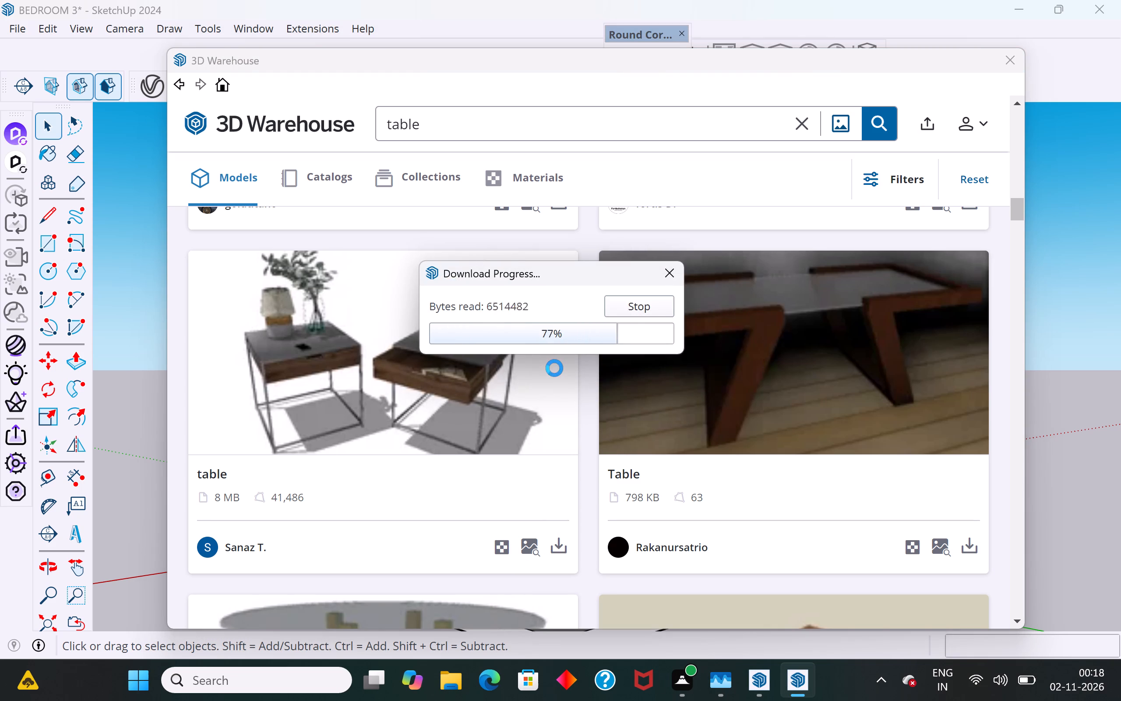
scroll(548, 329, down, 3)
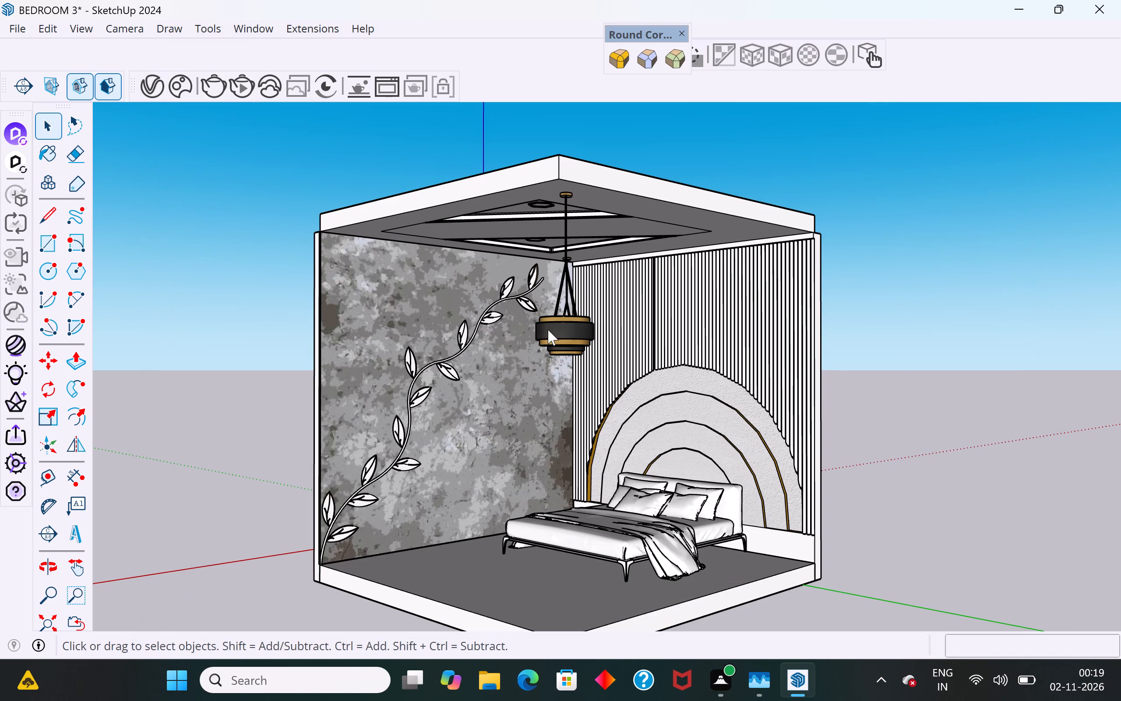
click(719, 381)
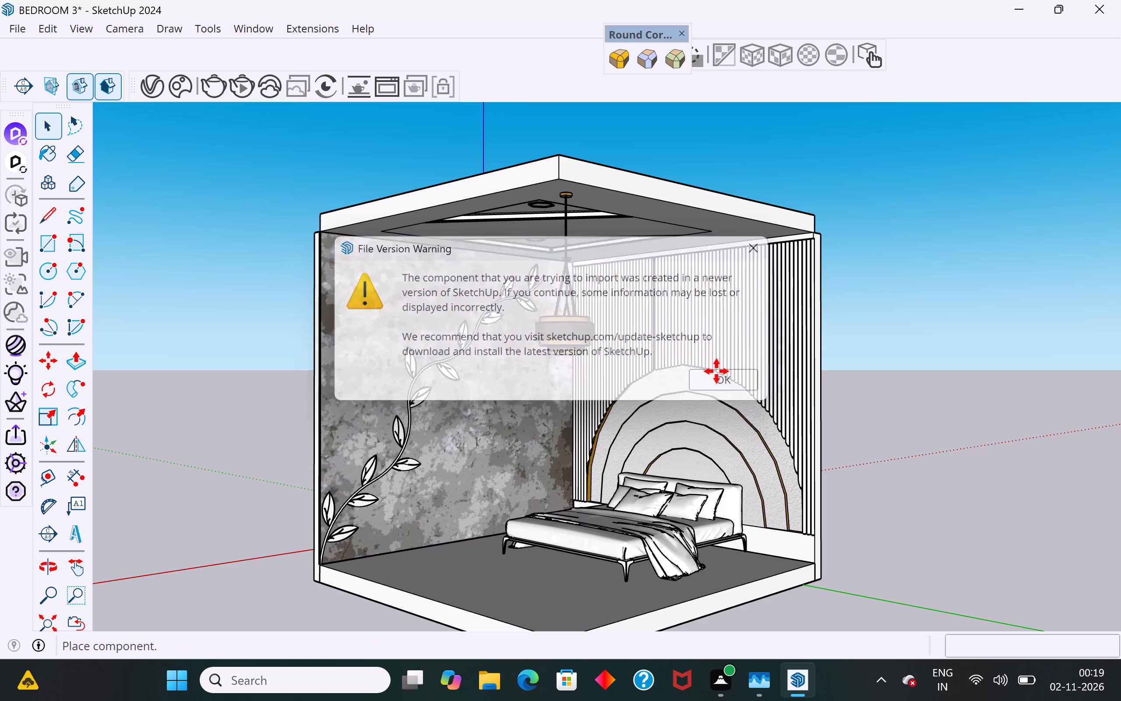
Place the bedside table set on the open ground outside the room, near the green axis, and deselect it.
scroll(624, 304, down, 7)
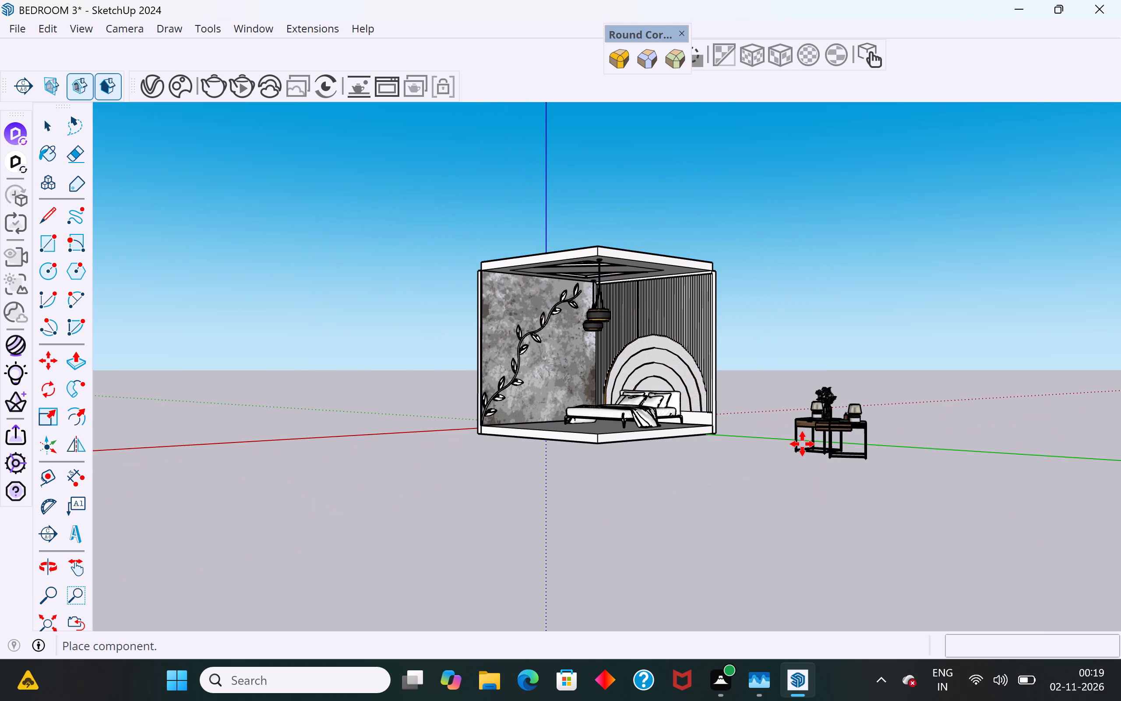
click(802, 444)
click(52, 131)
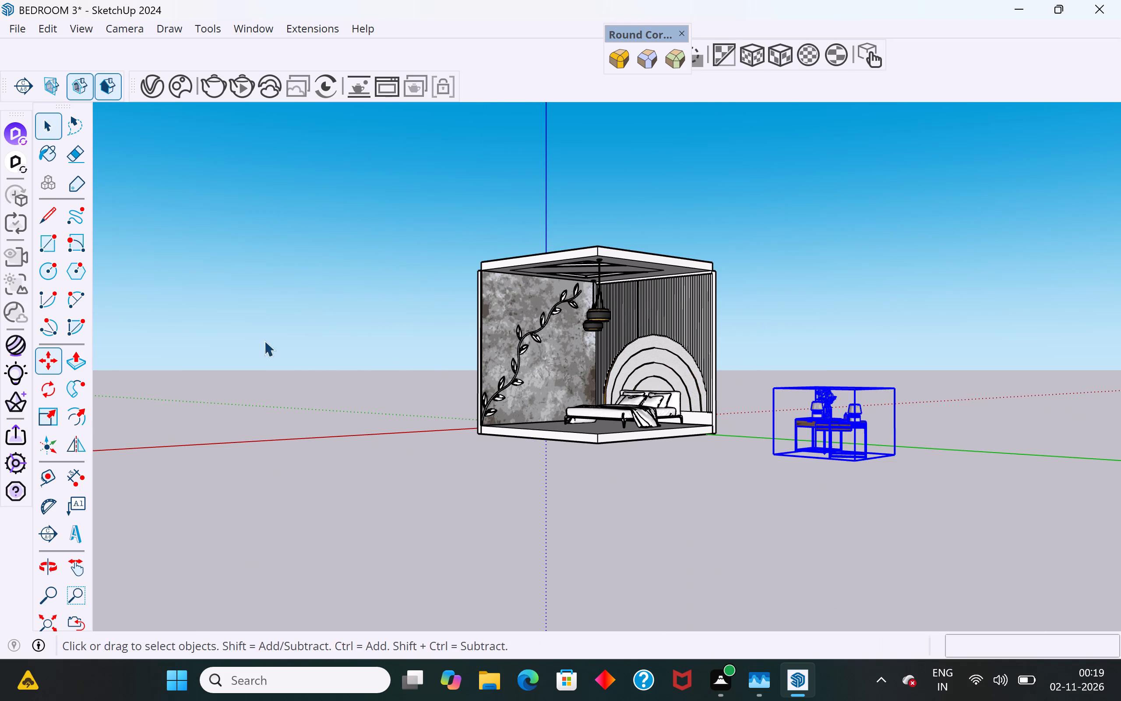
click(340, 402)
Explode the imported bedside table component into its separate pieces.
middle_drag(639, 540, 705, 620)
scroll(729, 315, down, 4)
scroll(841, 428, up, 4)
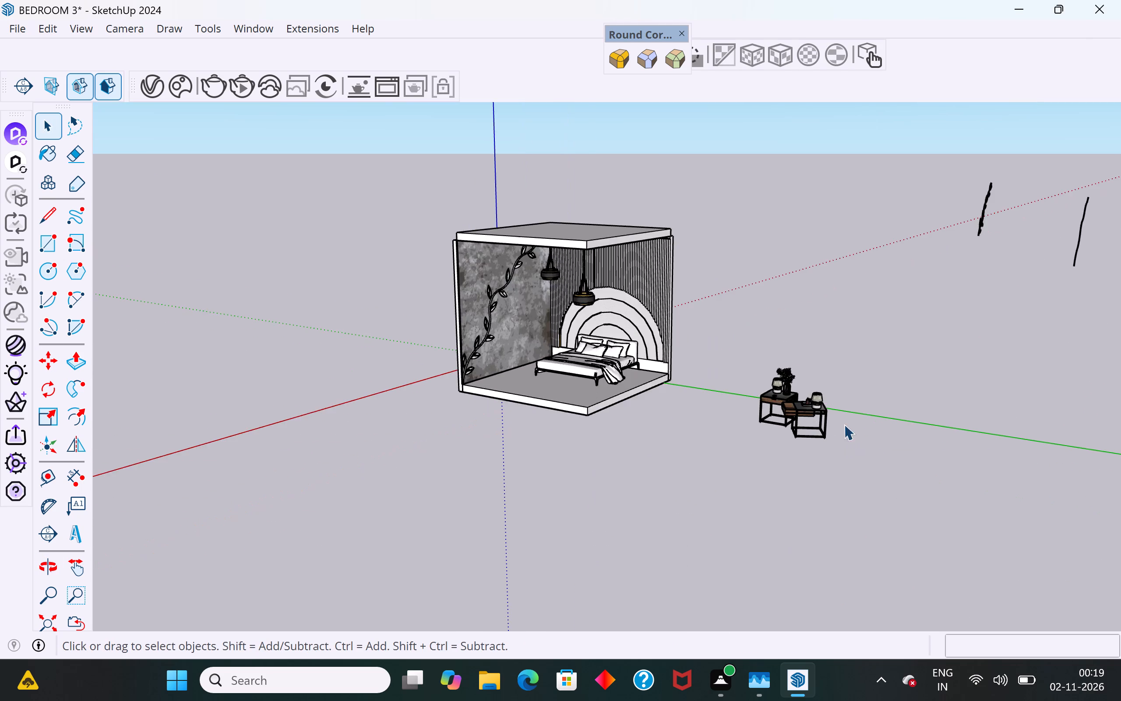
scroll(844, 424, up, 11)
click(804, 385)
right_click(804, 385)
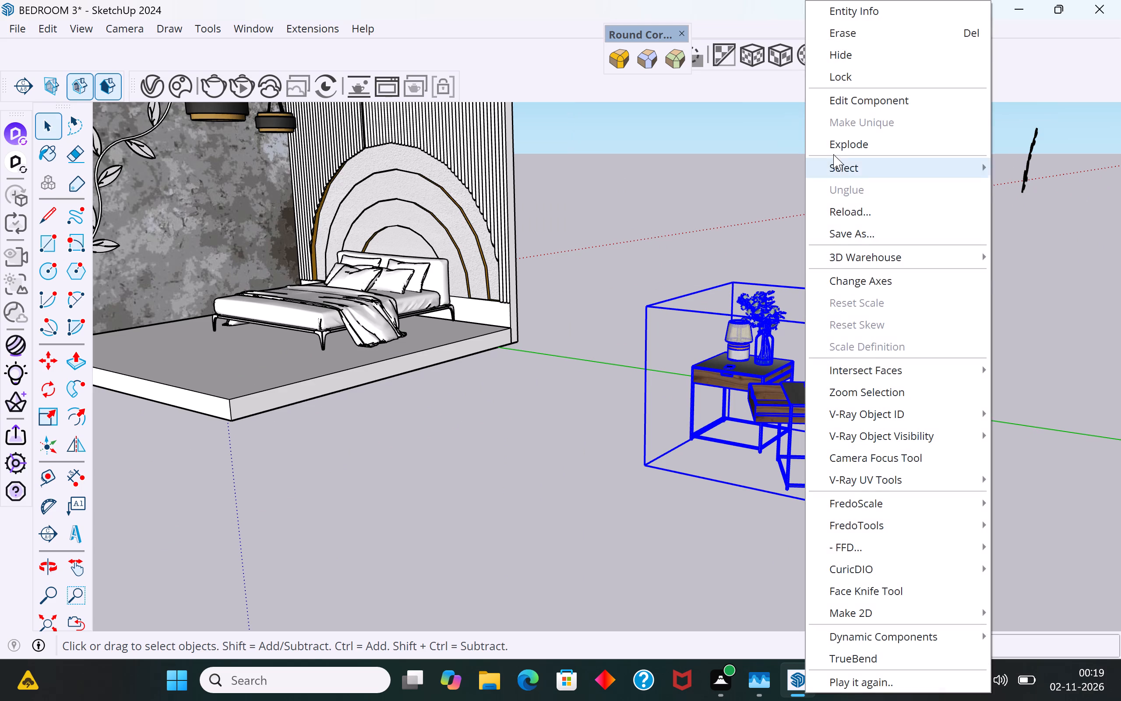
click(844, 143)
click(852, 217)
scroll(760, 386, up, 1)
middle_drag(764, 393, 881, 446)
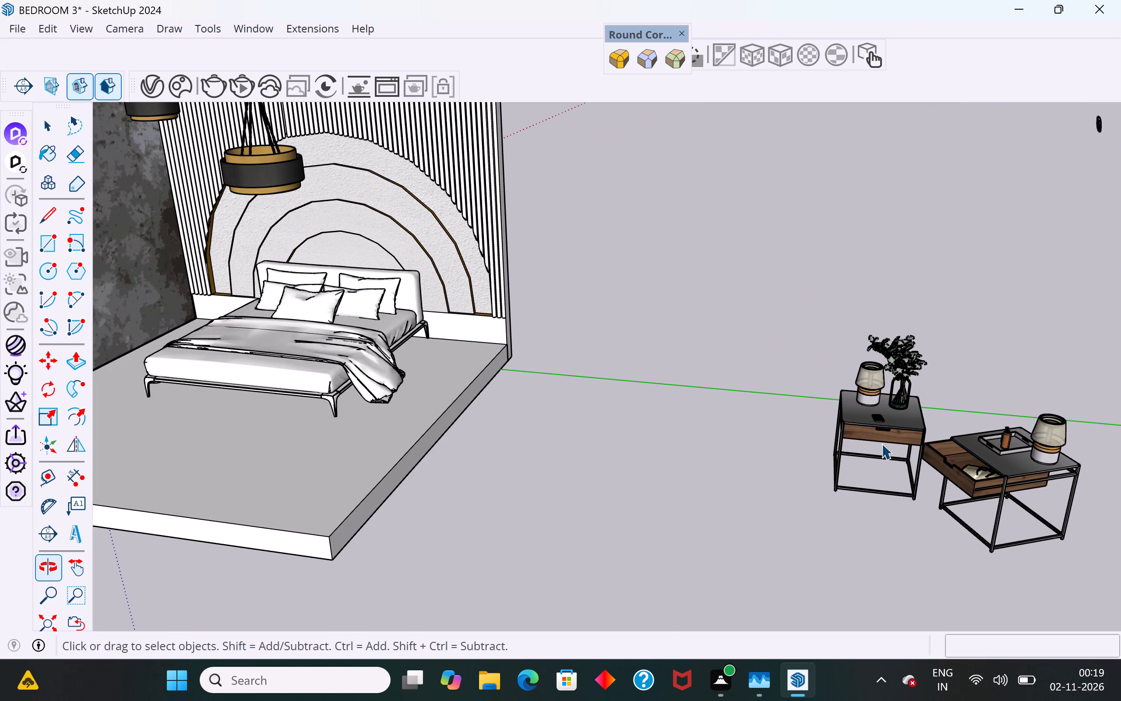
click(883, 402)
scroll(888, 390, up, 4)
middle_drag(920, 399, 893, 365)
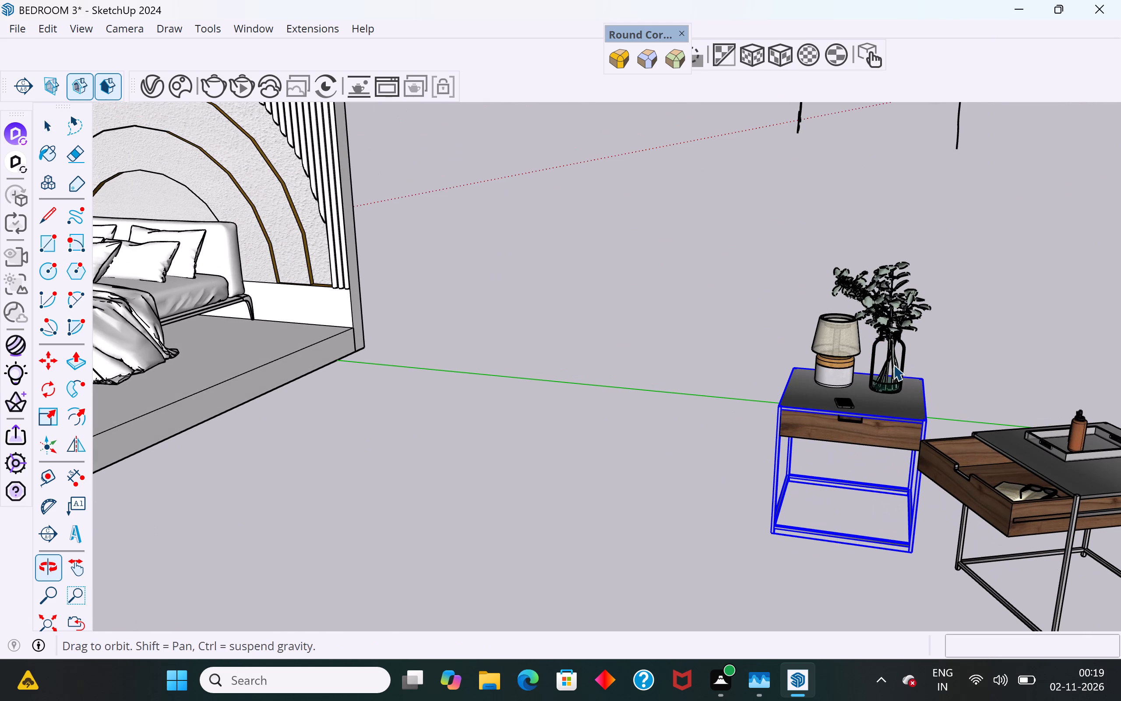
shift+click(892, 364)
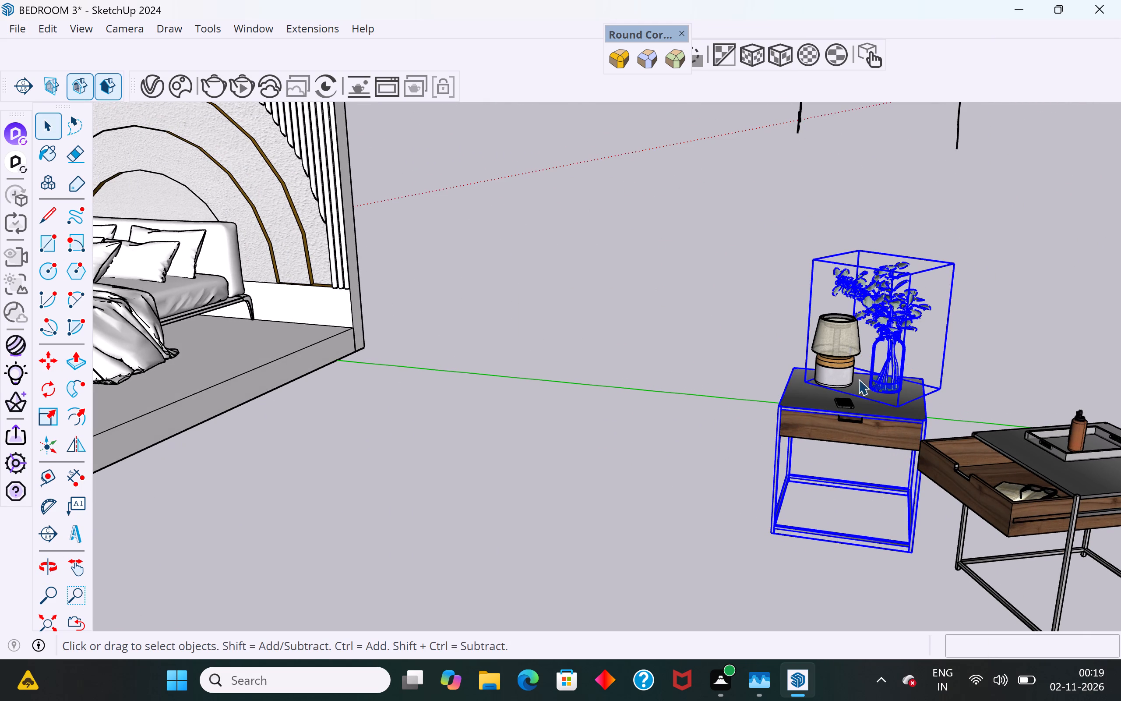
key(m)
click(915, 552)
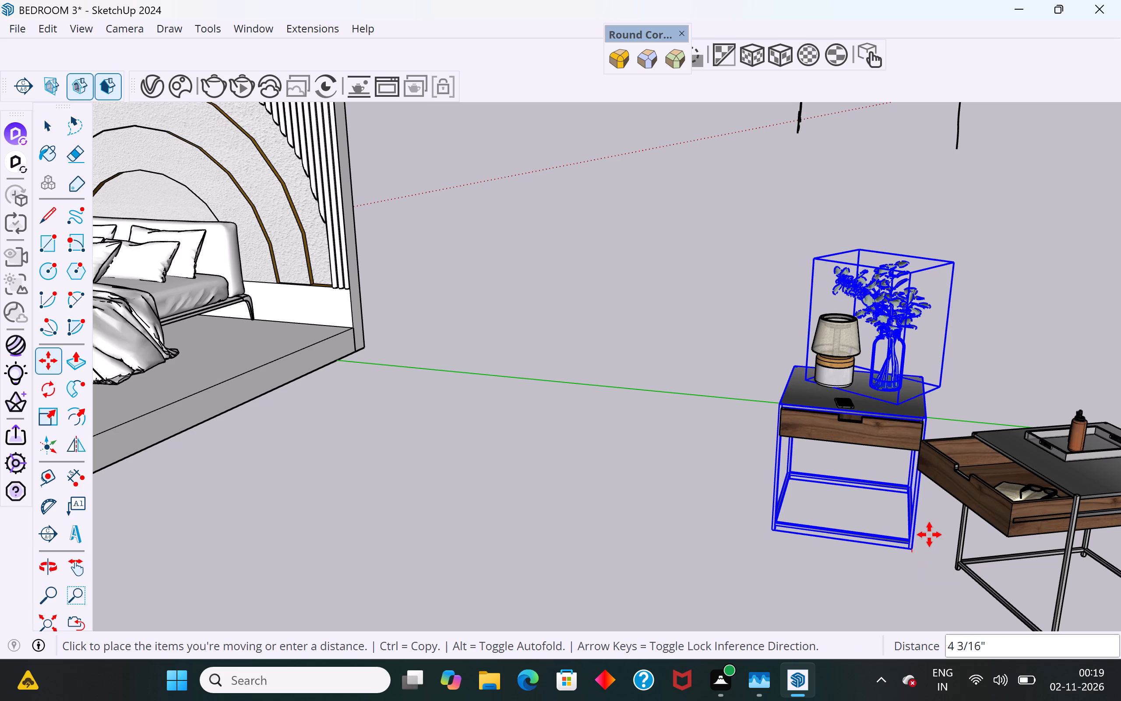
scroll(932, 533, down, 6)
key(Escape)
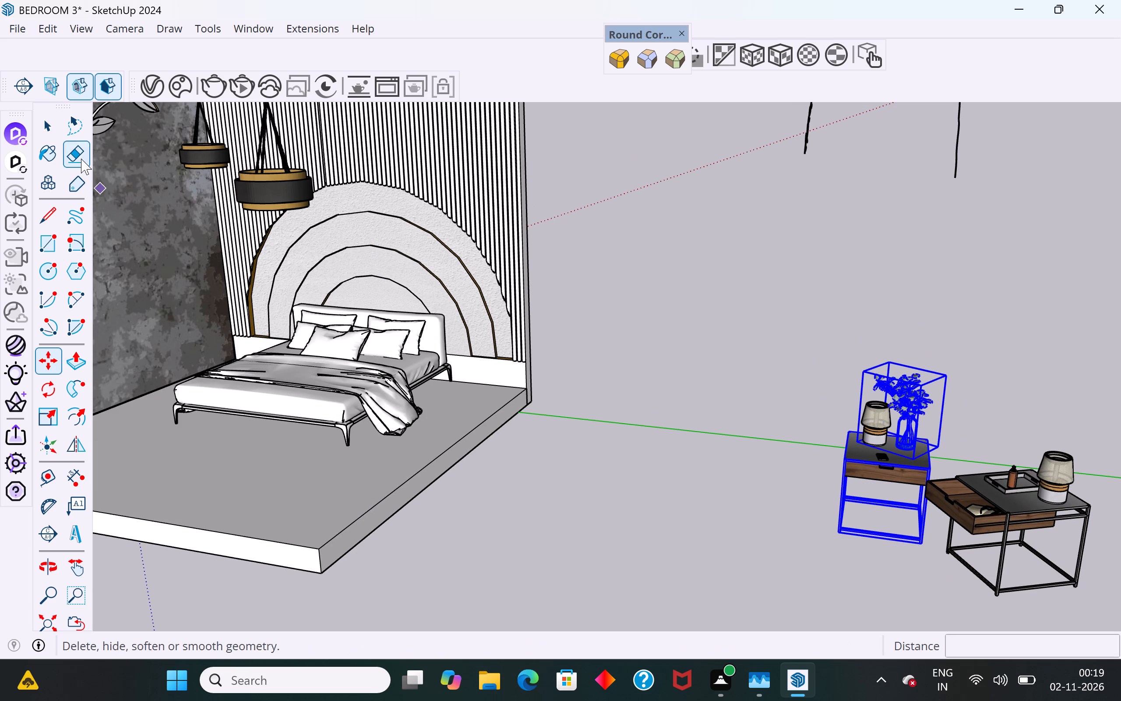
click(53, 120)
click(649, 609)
Move the bedside table with the lamp and plant vase about 19' into the room, between the dark wall and the bed.
scroll(703, 333, down, 4)
middle_drag(751, 381, 800, 381)
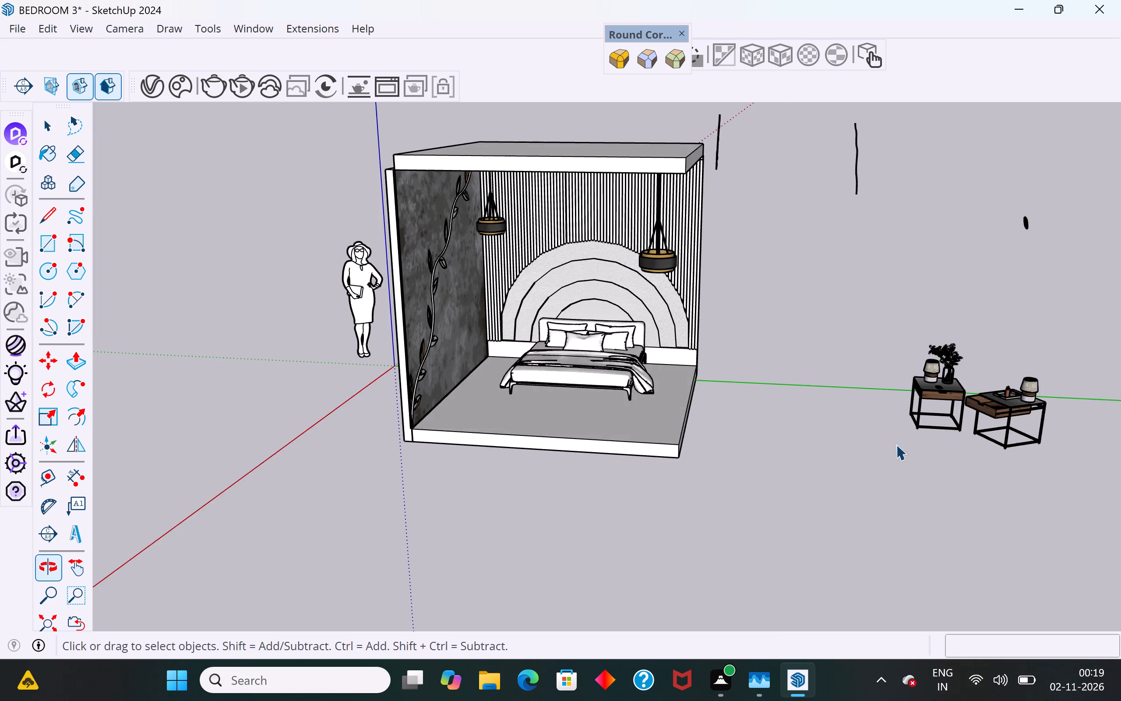
scroll(946, 435, up, 8)
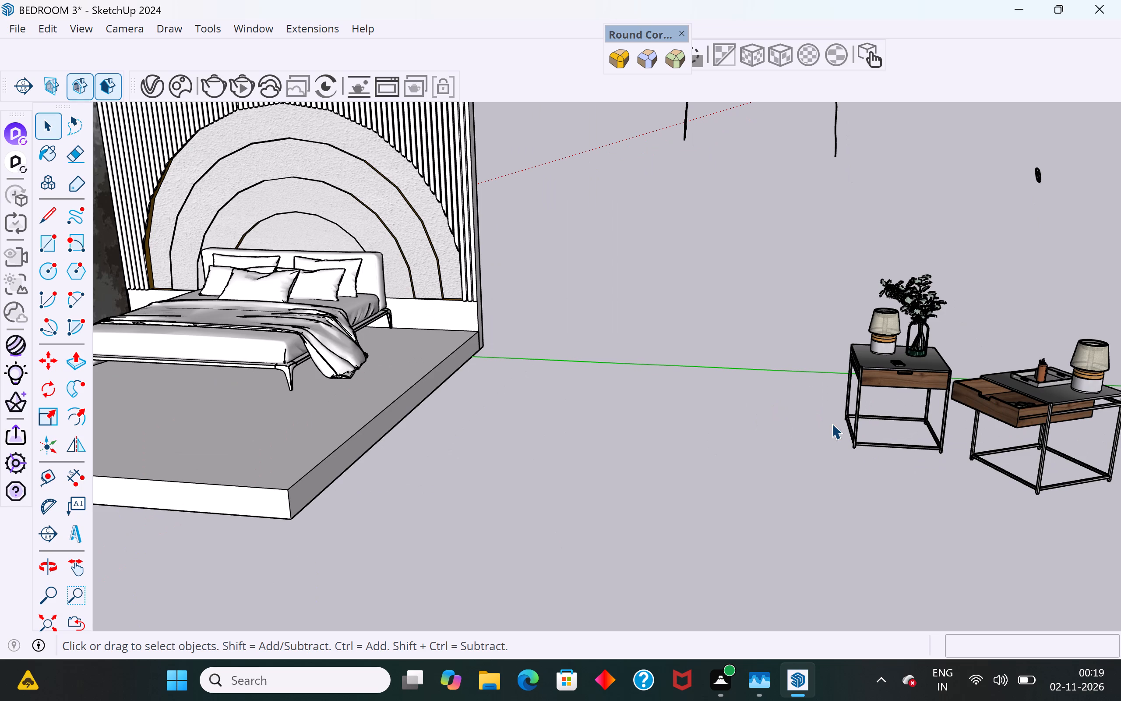
drag(942, 276, 768, 469)
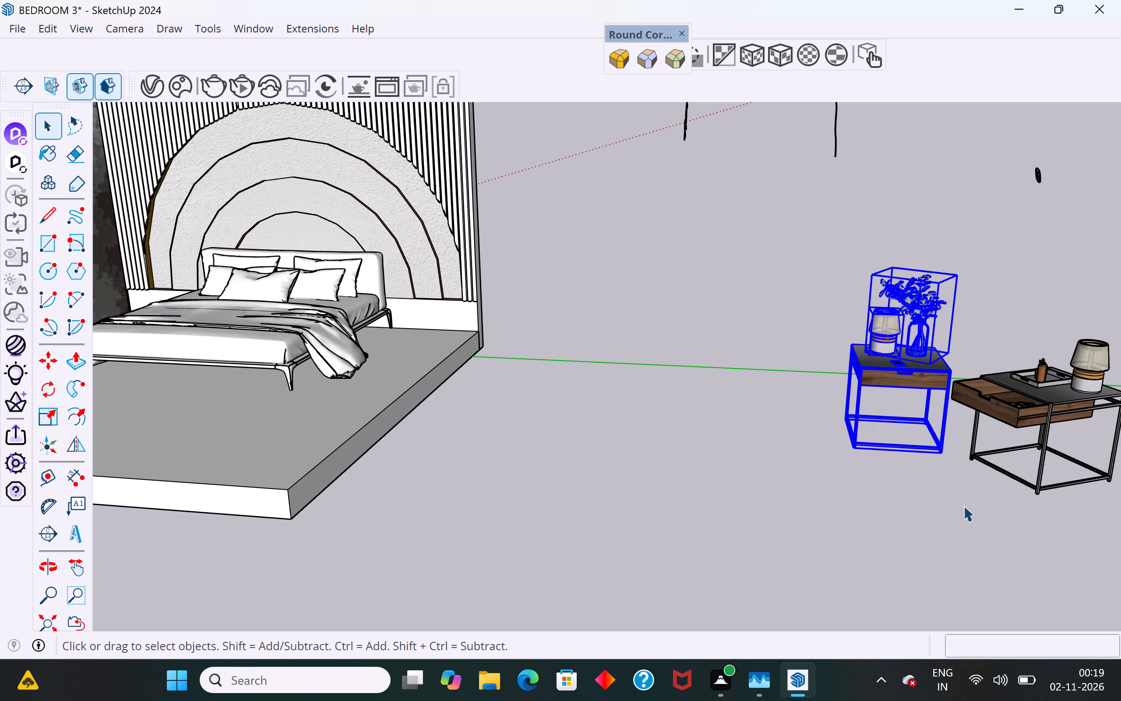
key(m)
click(941, 458)
scroll(976, 539, down, 5)
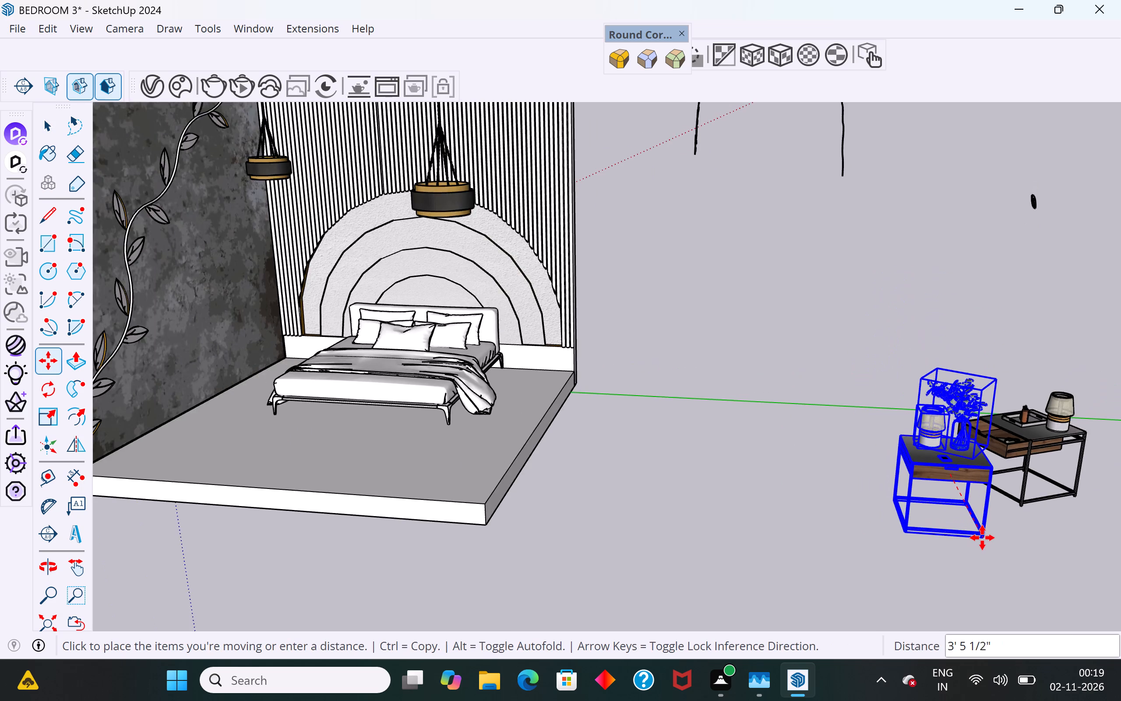
scroll(982, 538, down, 3)
scroll(448, 387, up, 4)
scroll(452, 425, up, 1)
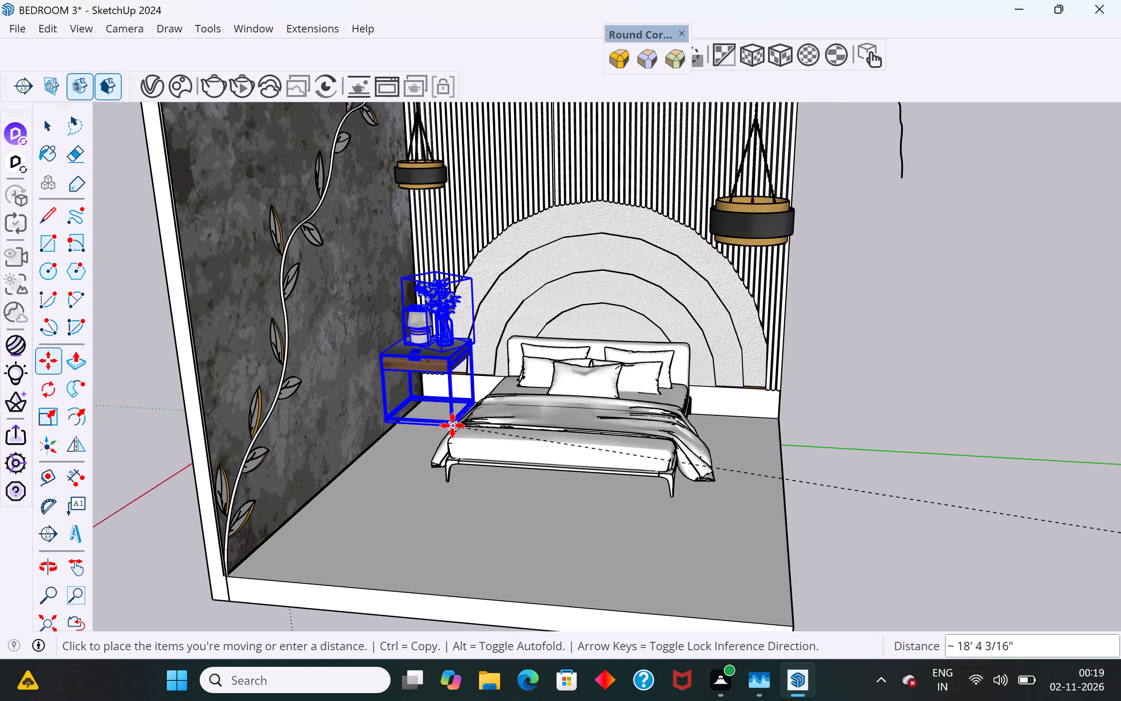
scroll(452, 425, up, 3)
middle_drag(452, 425, 556, 413)
scroll(536, 417, up, 3)
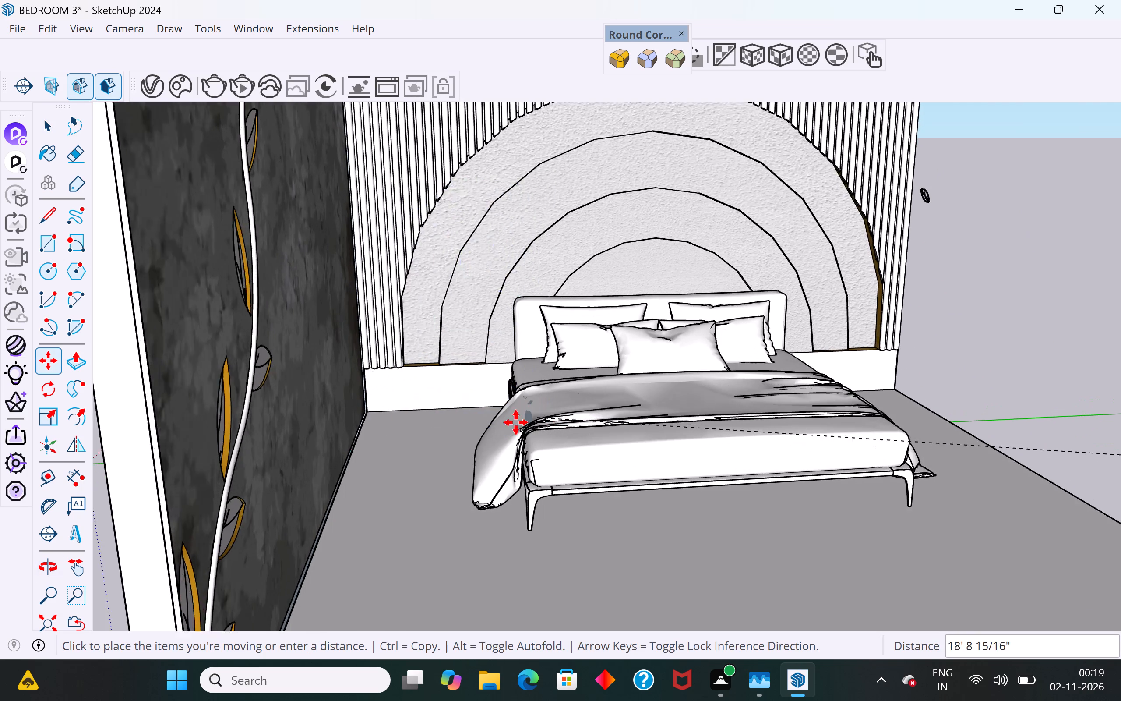
scroll(516, 422, up, 2)
middle_drag(456, 448, 458, 420)
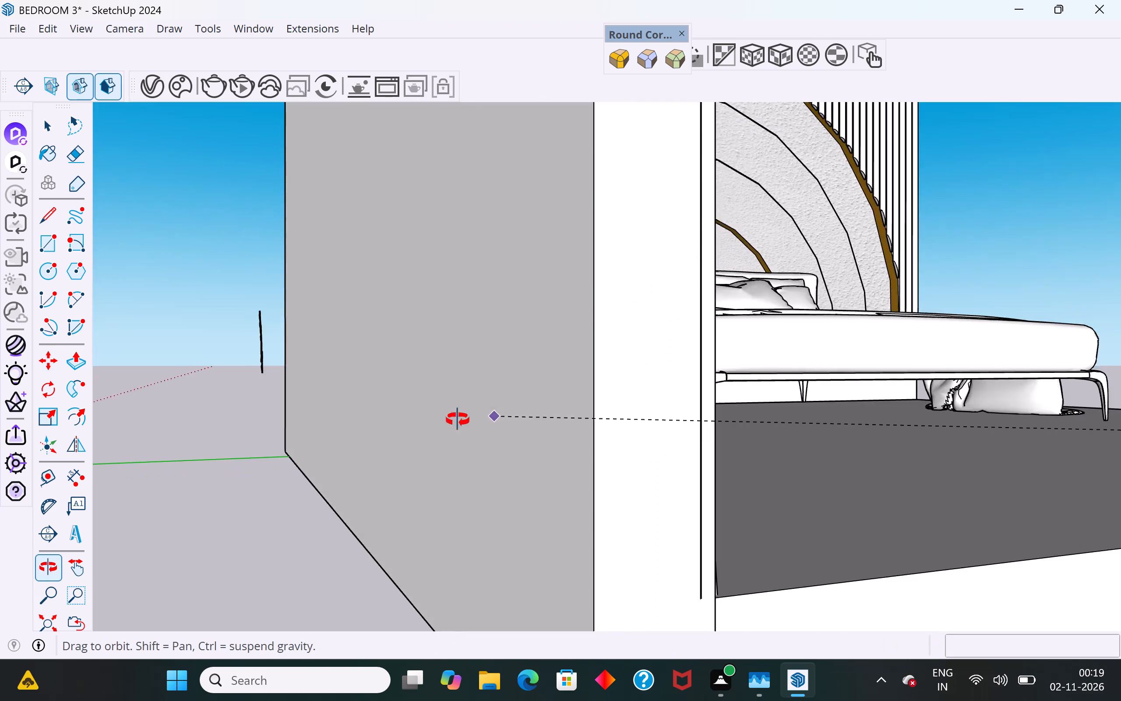
middle_drag(458, 420, 478, 385)
scroll(422, 452, up, 3)
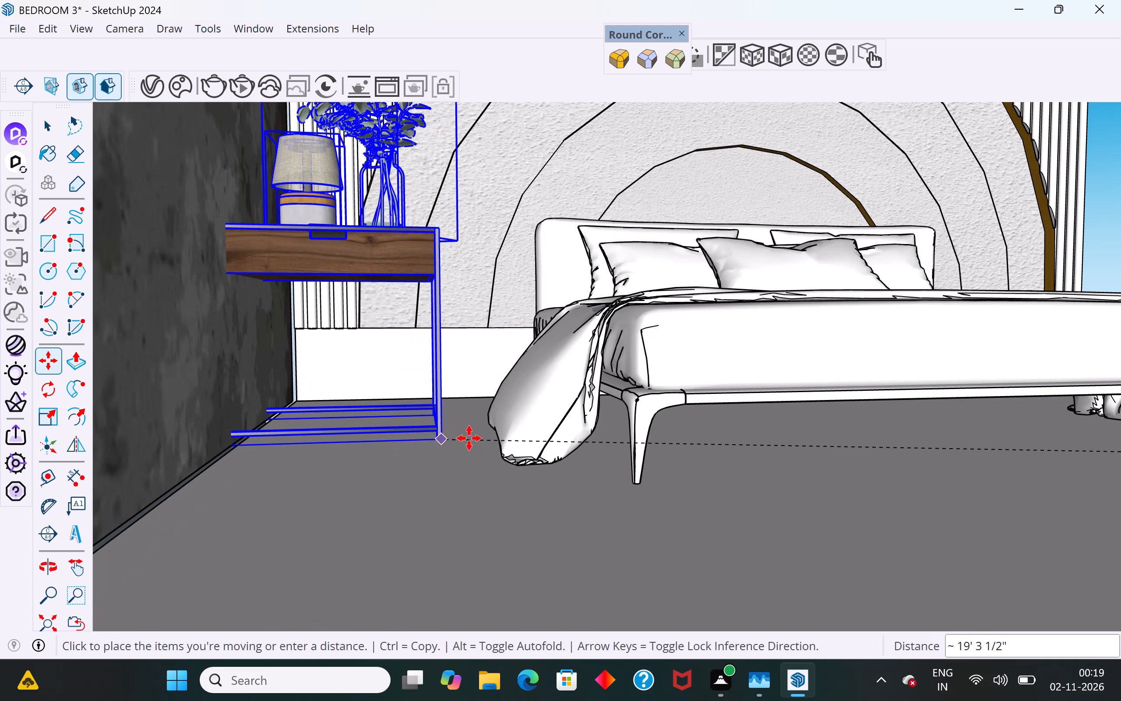
click(478, 427)
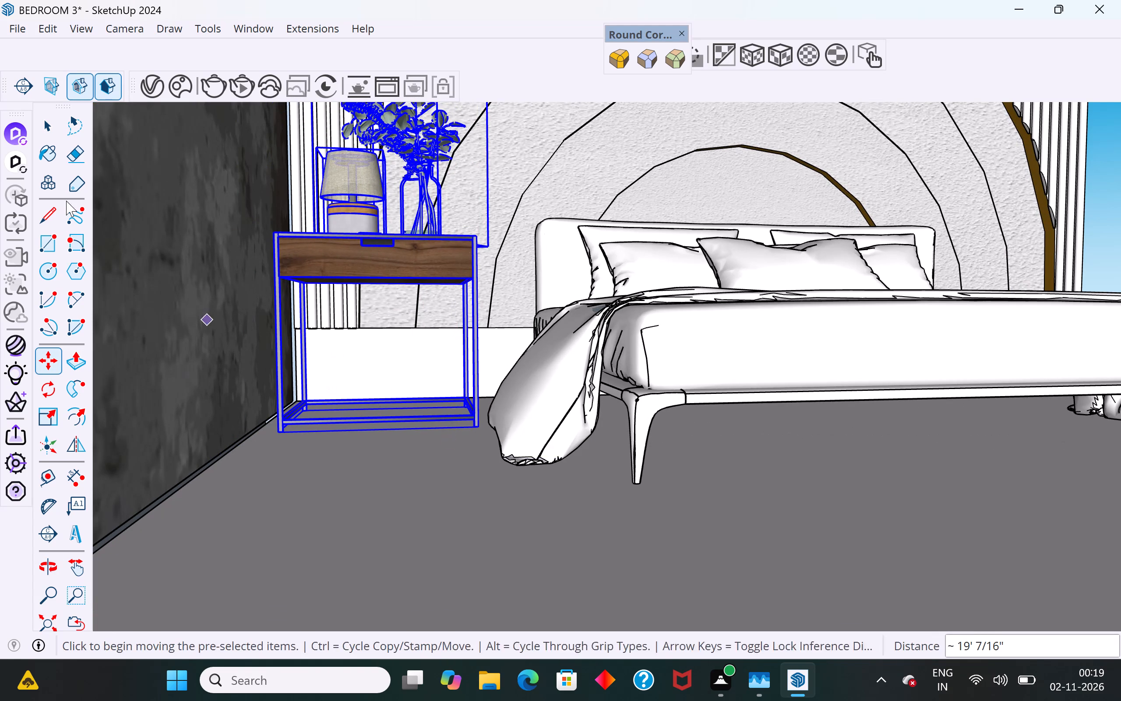
Shift the plant bedside table about 9 9/16" closer to the back wall, beside the headboard.
click(55, 133)
scroll(356, 328, down, 3)
middle_drag(364, 348, 345, 504)
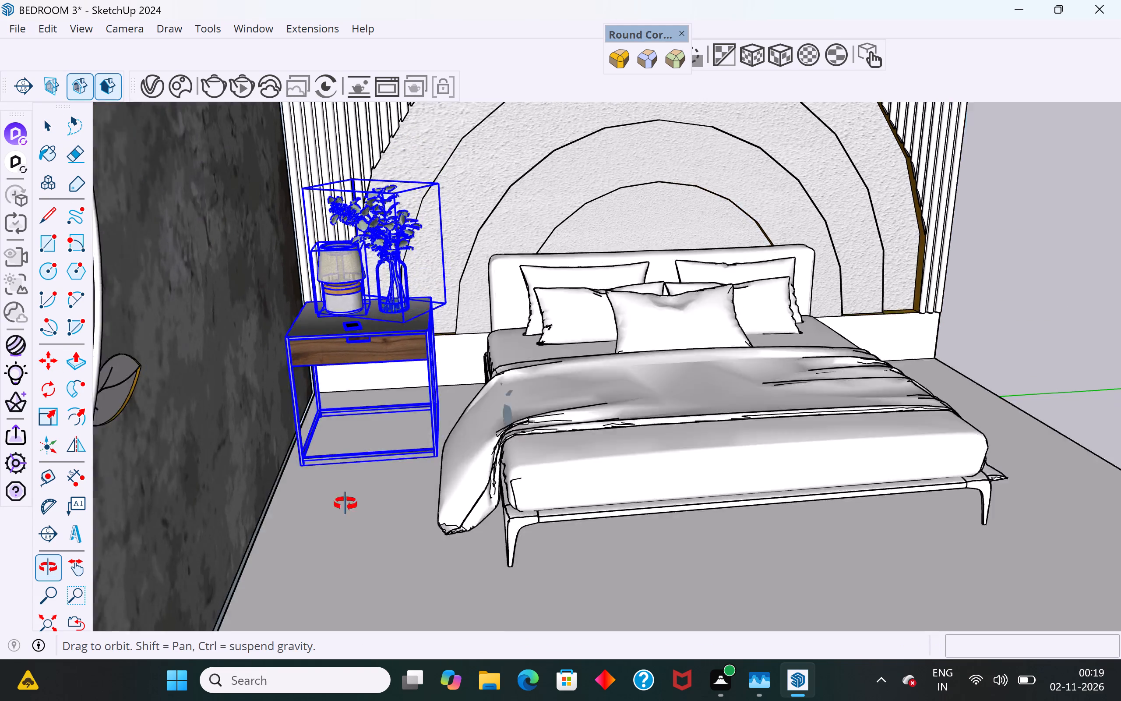
middle_drag(345, 504, 264, 538)
middle_drag(430, 383, 335, 398)
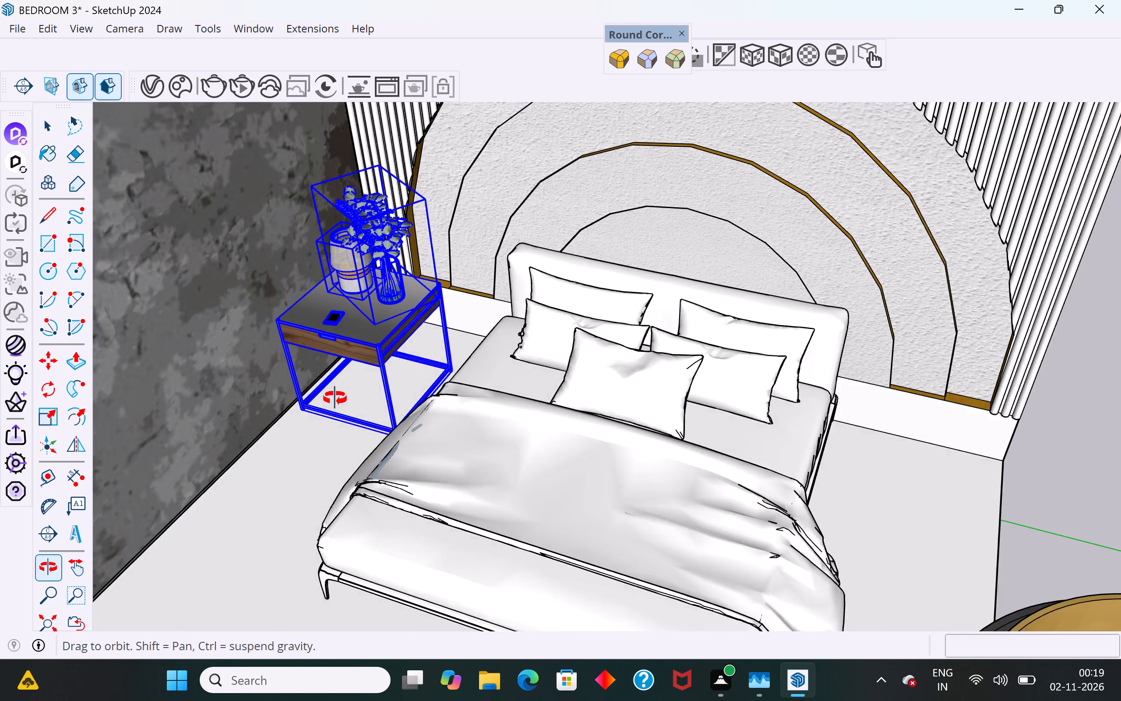
middle_drag(335, 398, 223, 390)
scroll(449, 289, up, 4)
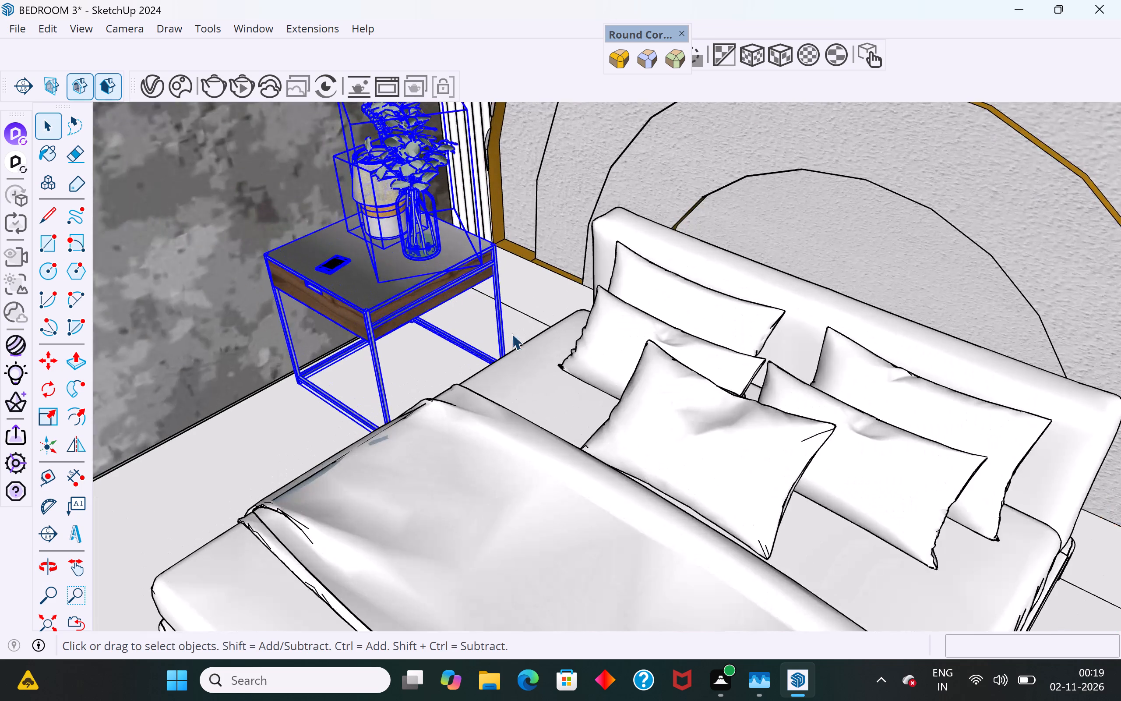
scroll(512, 334, up, 5)
middle_drag(566, 392, 590, 474)
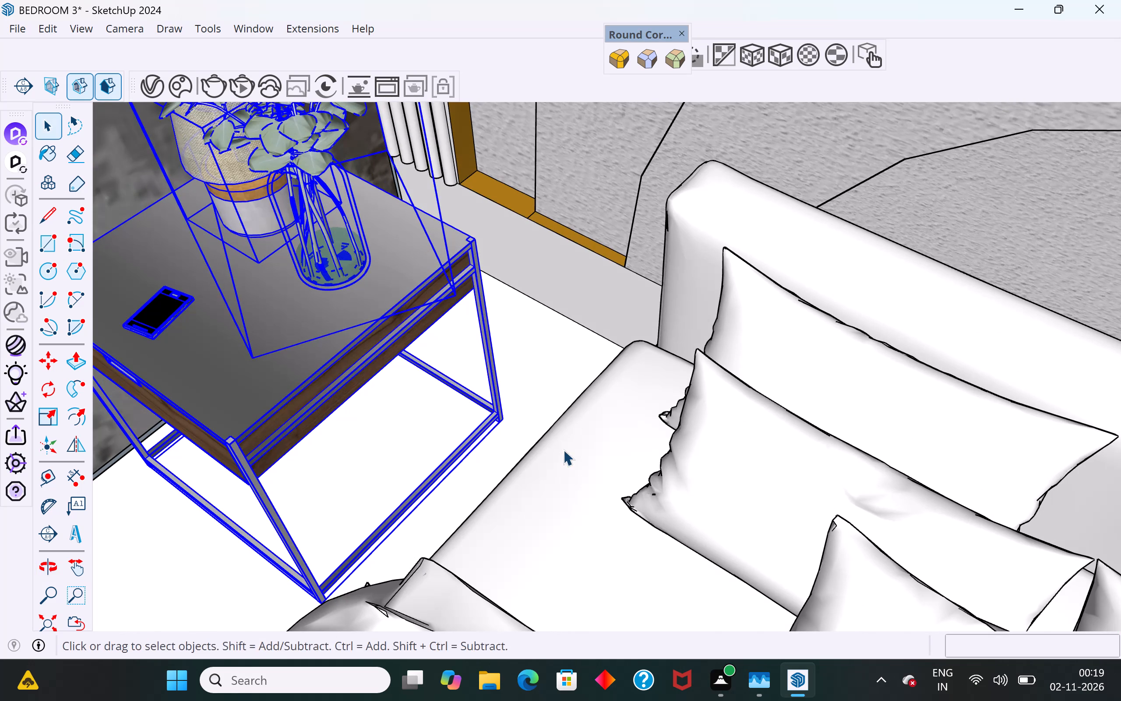
key(m)
click(506, 421)
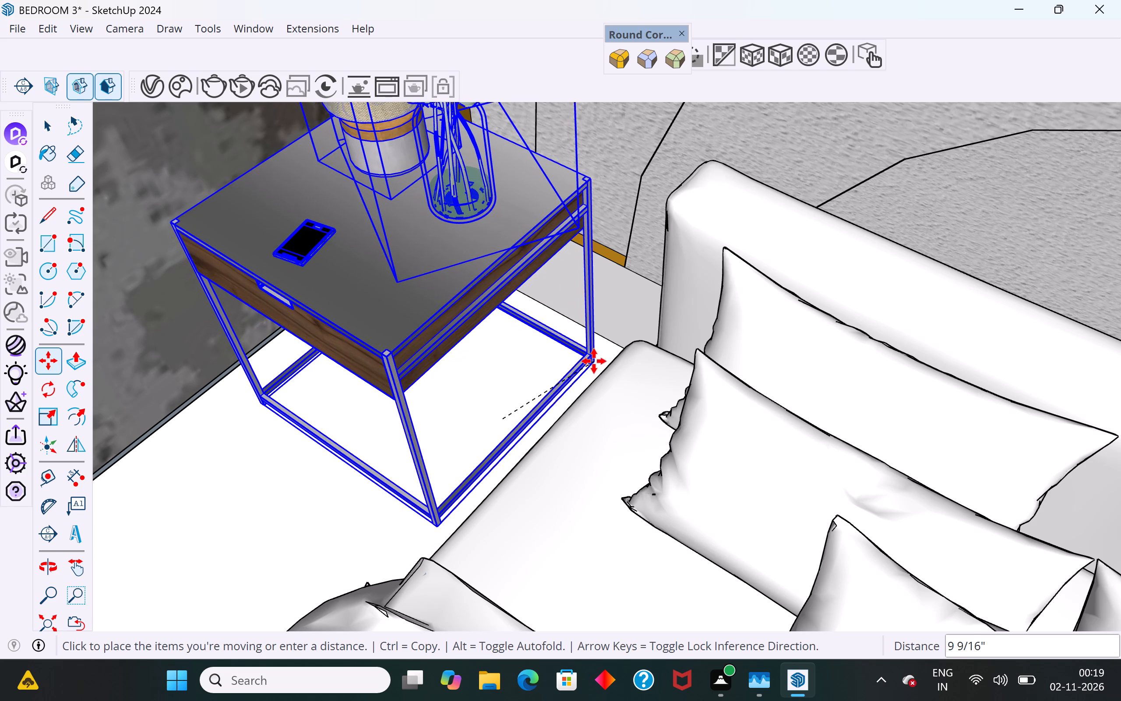
click(595, 358)
Bring the whole model back into view and look into the open bedroom.
scroll(586, 376, down, 10)
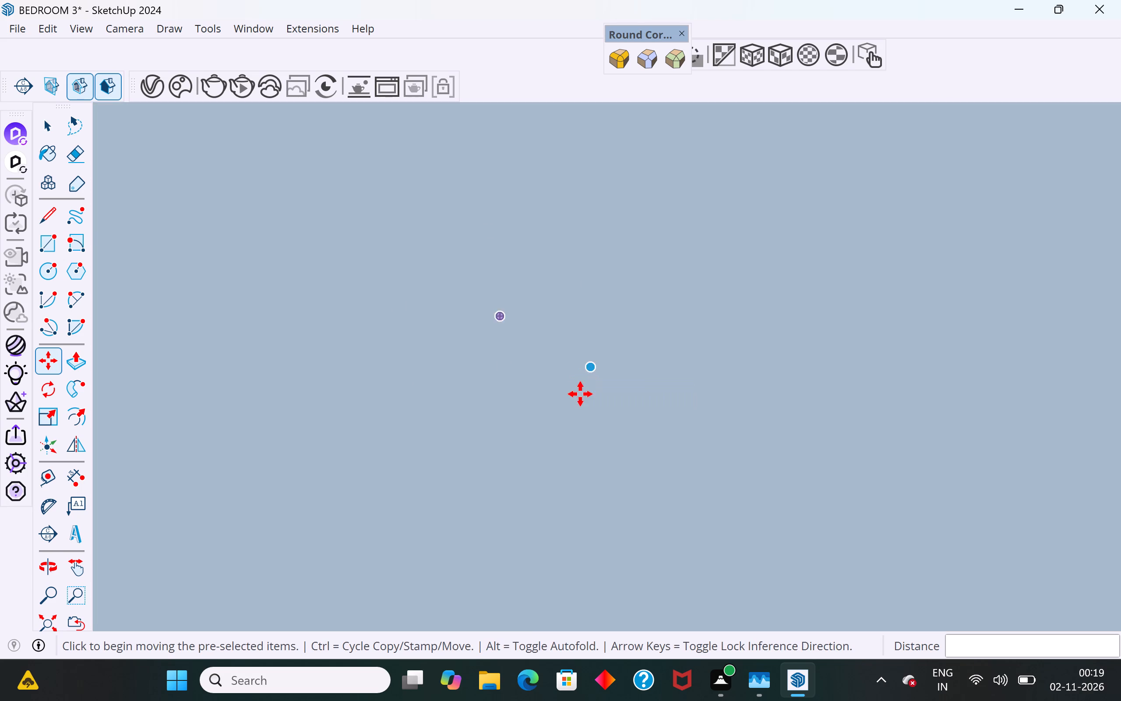
click(46, 129)
scroll(565, 318, down, 20)
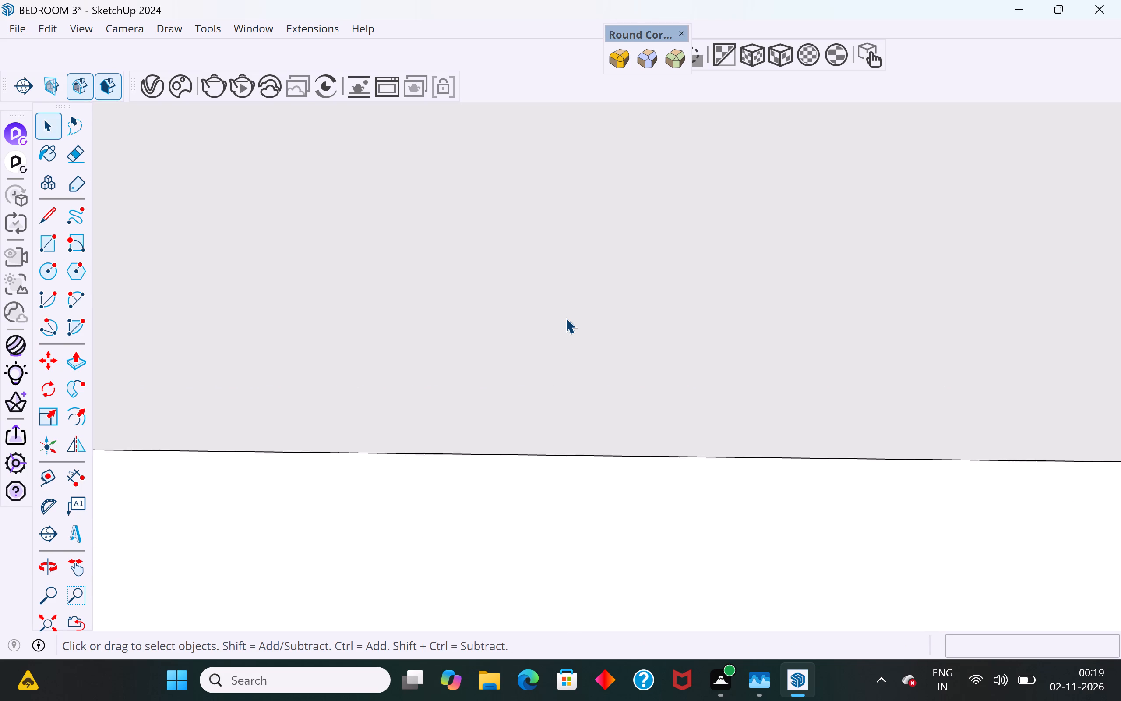
scroll(565, 318, down, 20)
scroll(565, 318, down, 16)
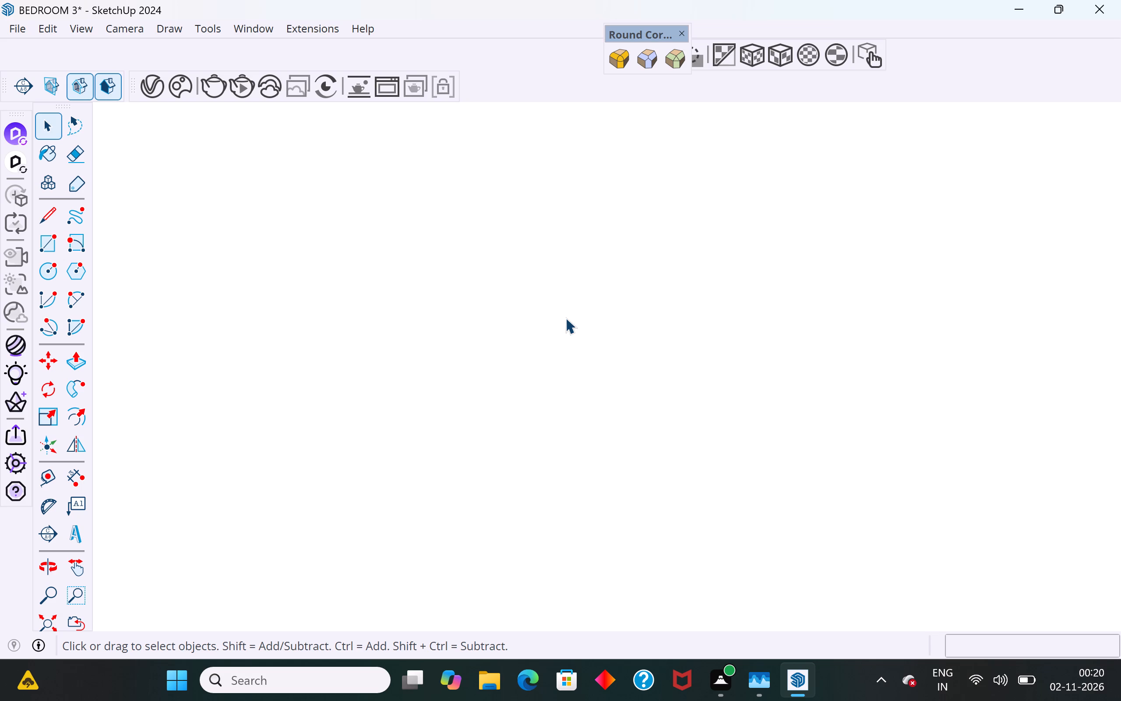
scroll(565, 318, down, 1)
scroll(603, 418, down, 19)
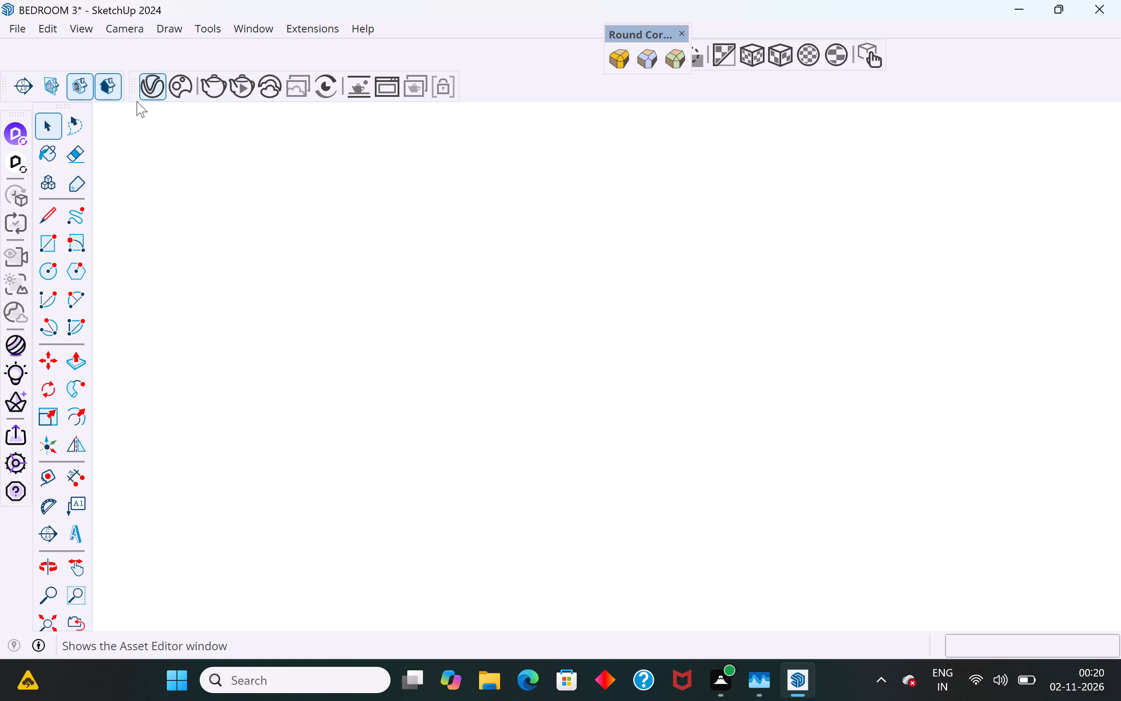
click(48, 621)
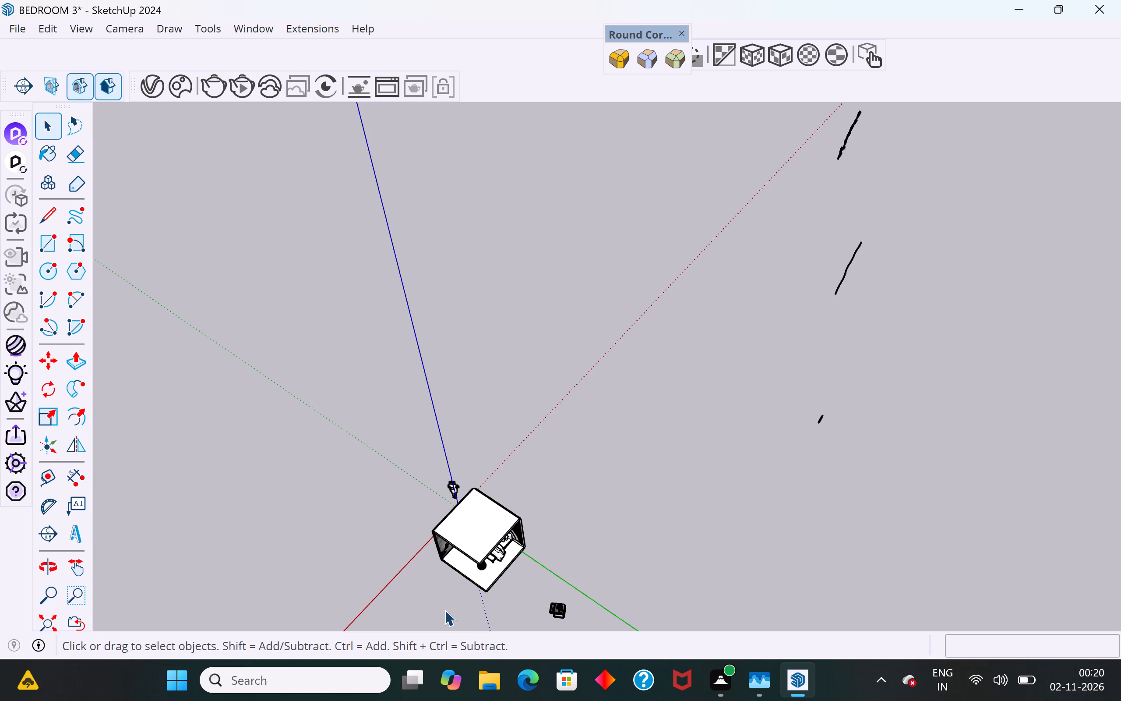
middle_drag(502, 606, 545, 363)
scroll(514, 422, up, 11)
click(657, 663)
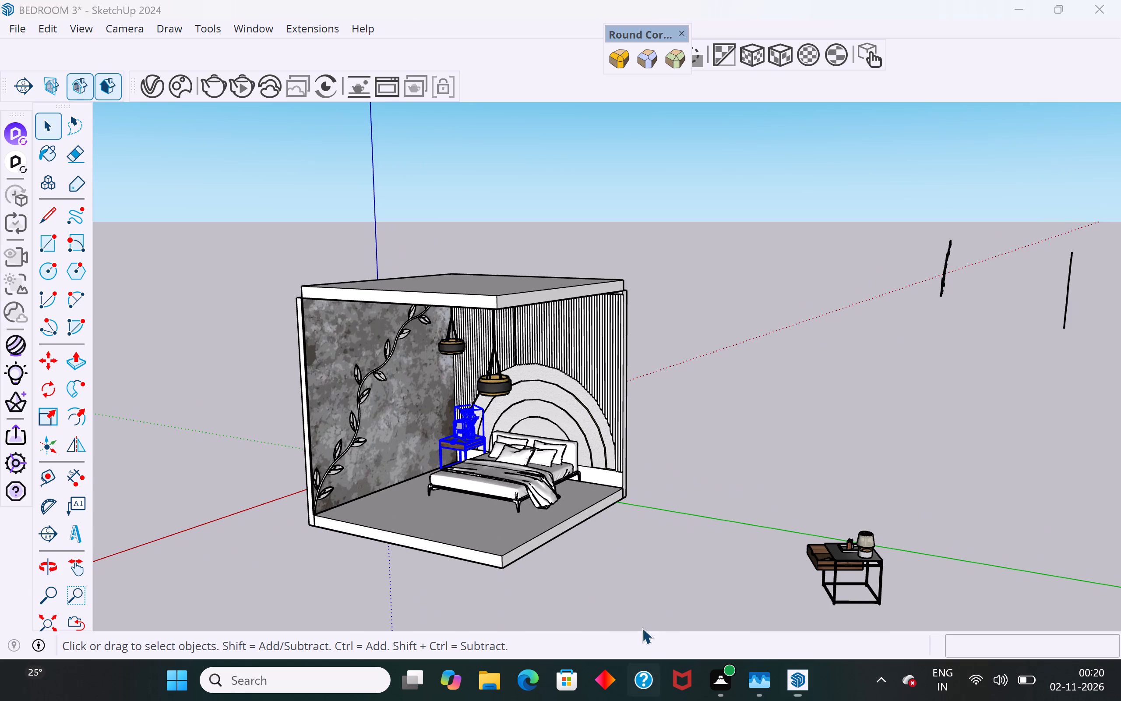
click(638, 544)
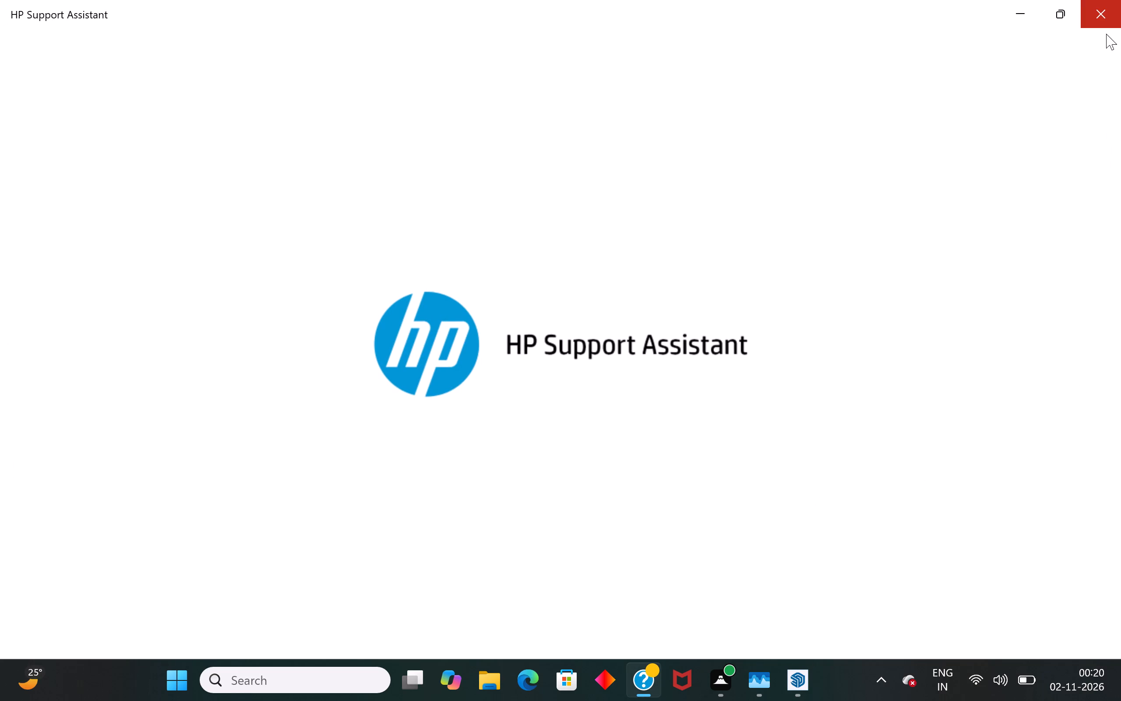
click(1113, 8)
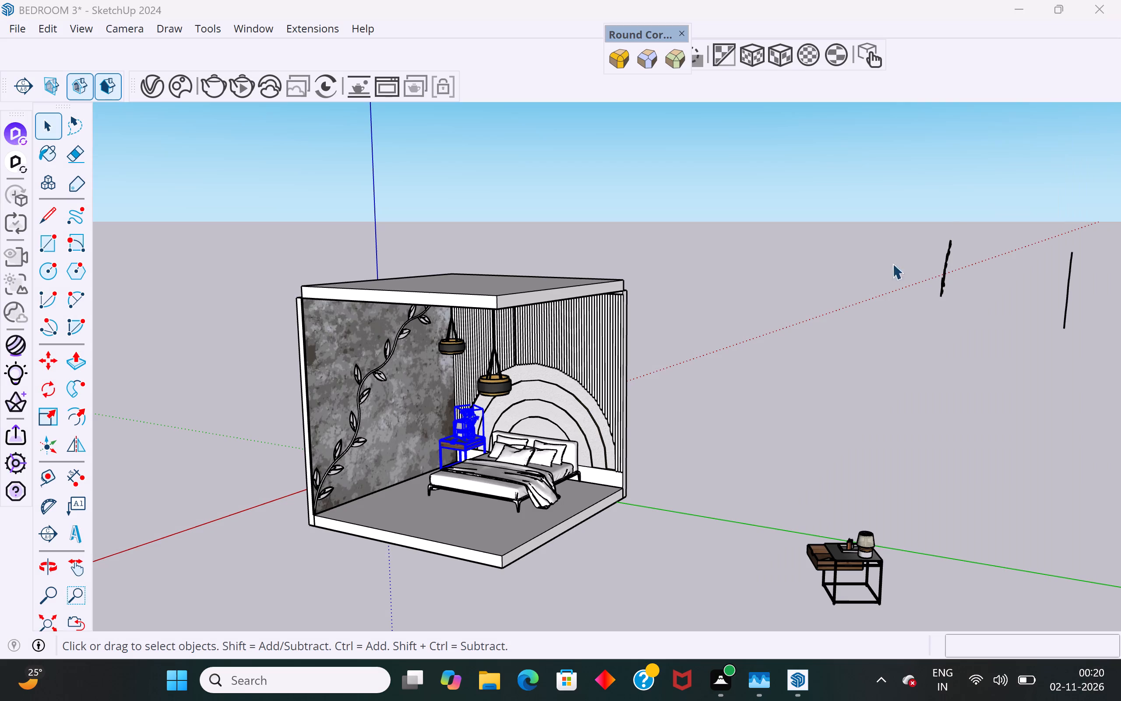
Move the dark textured wall panel with its leaf vine 1/2", snapping its lower corner to the room's inner corner, and deselect it.
click(591, 562)
scroll(461, 464, up, 9)
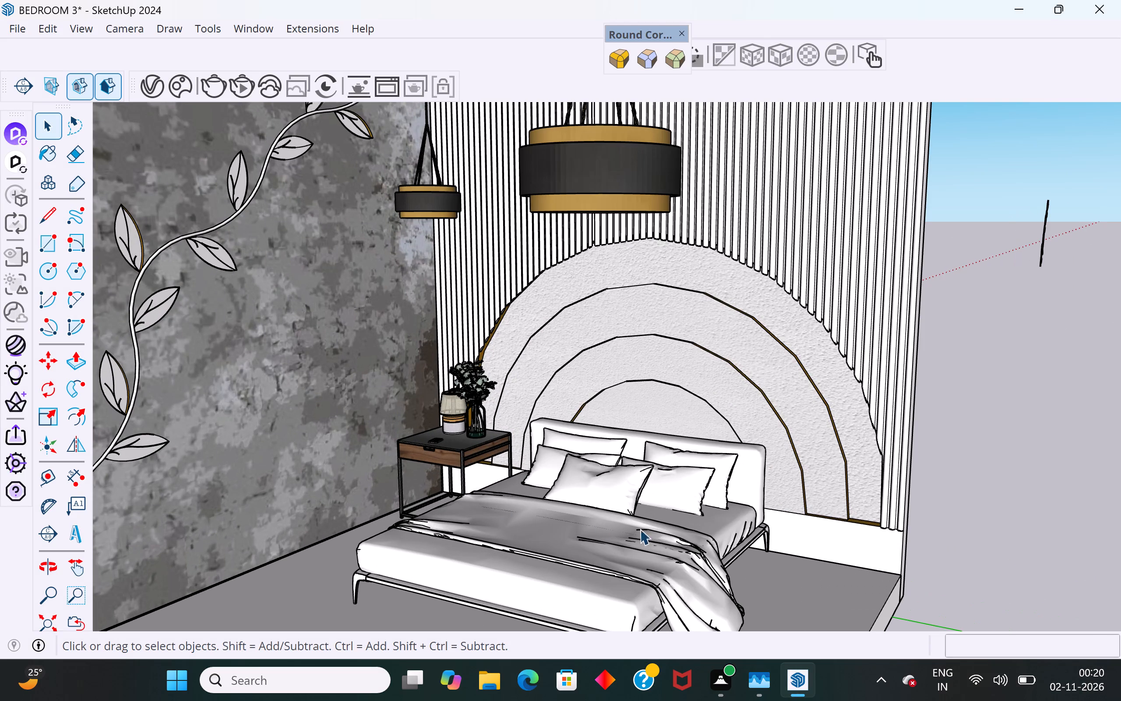
scroll(604, 212, down, 4)
middle_drag(506, 471, 649, 481)
scroll(449, 439, up, 5)
click(452, 408)
scroll(474, 424, up, 4)
scroll(512, 400, down, 1)
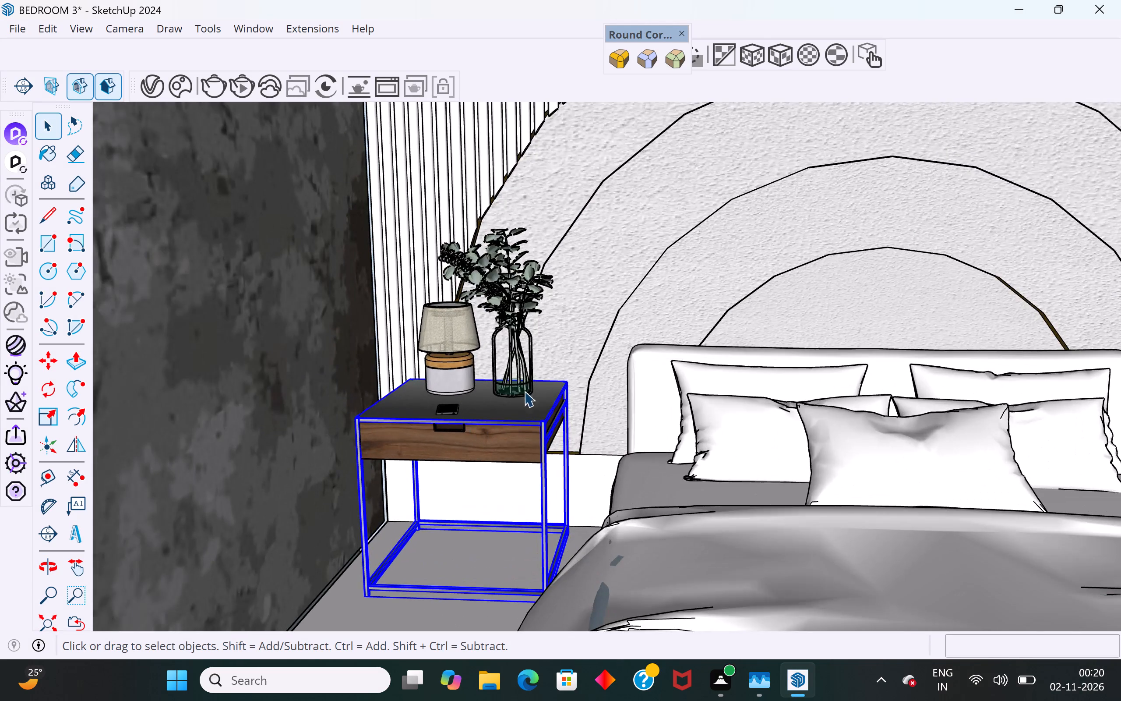
scroll(524, 391, down, 3)
scroll(499, 488, up, 3)
scroll(330, 522, up, 3)
click(331, 505)
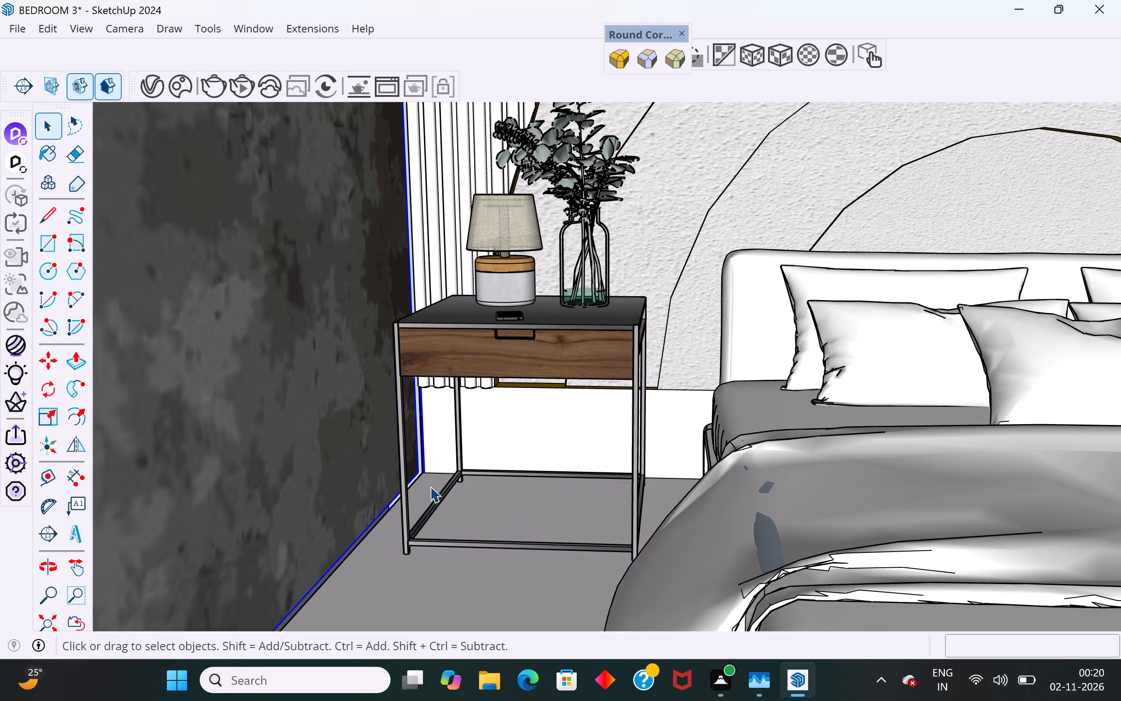
scroll(430, 486, up, 16)
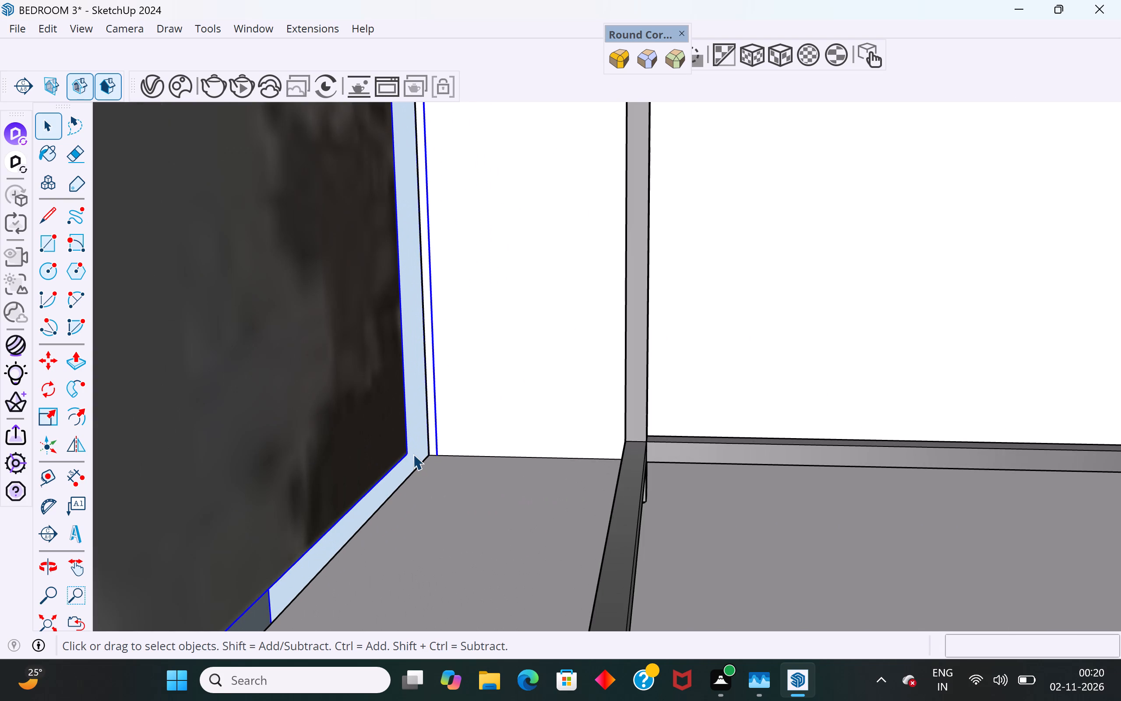
key(m)
click(405, 450)
click(426, 457)
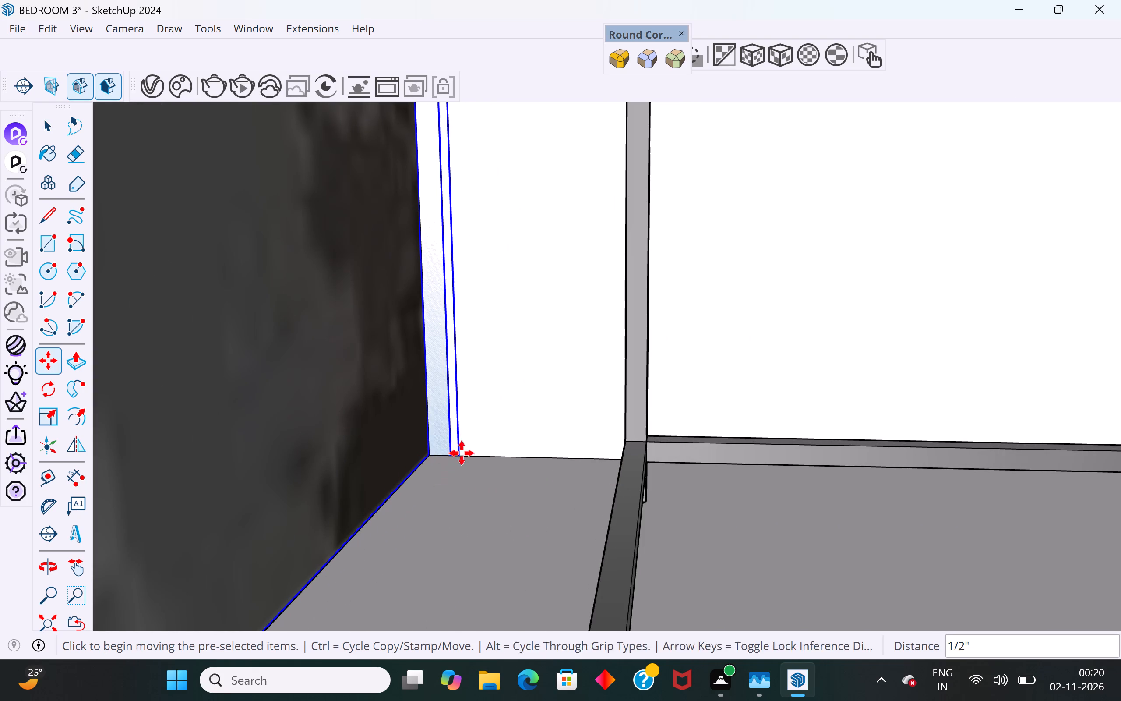
scroll(481, 453, down, 18)
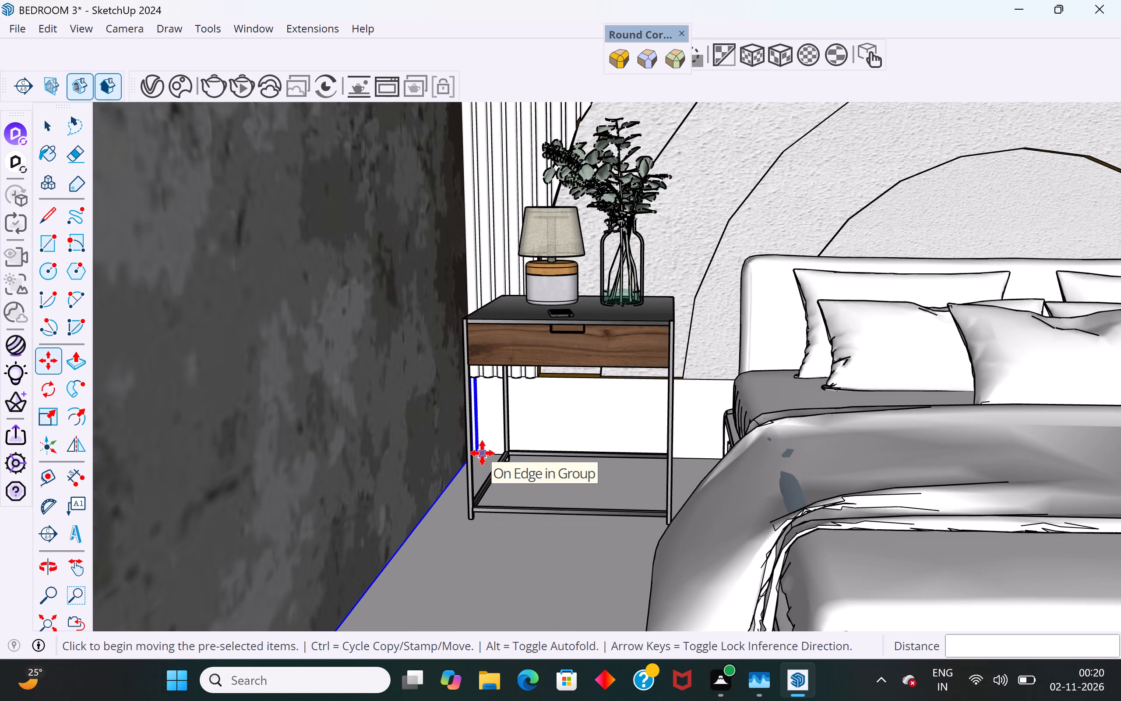
scroll(482, 453, down, 11)
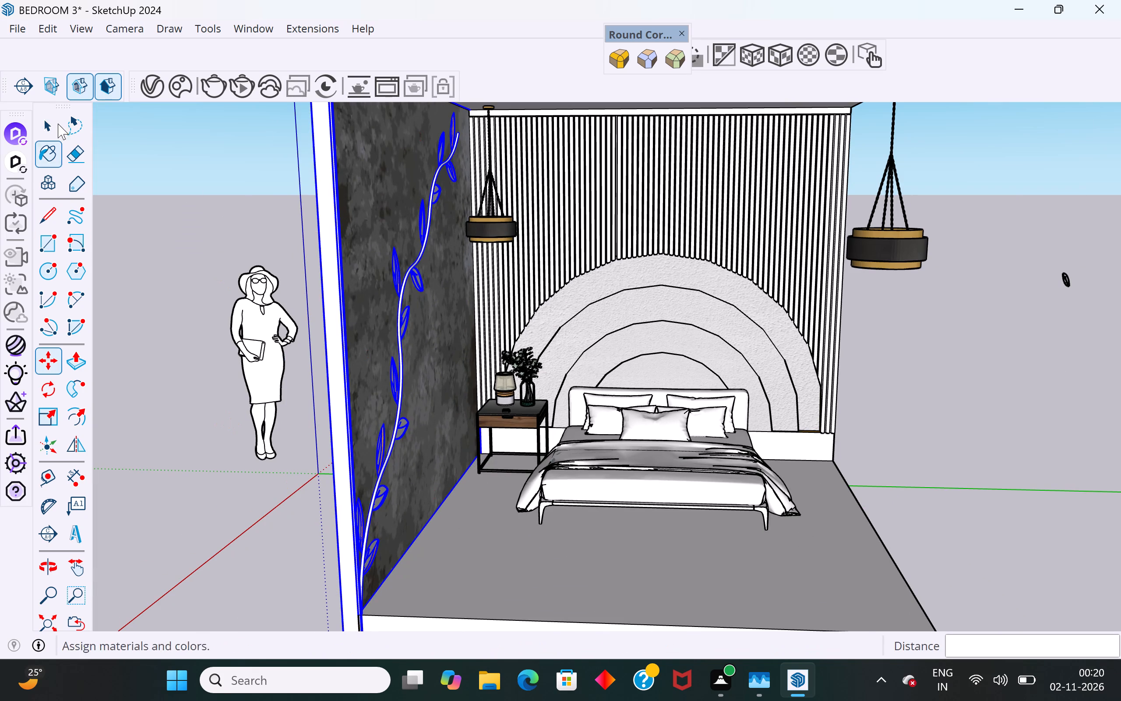
click(58, 120)
click(148, 210)
Move the second bedside table with its lamp and tray about 9' 4 5/8" closer to the room, just outside the open side.
middle_drag(394, 333, 360, 344)
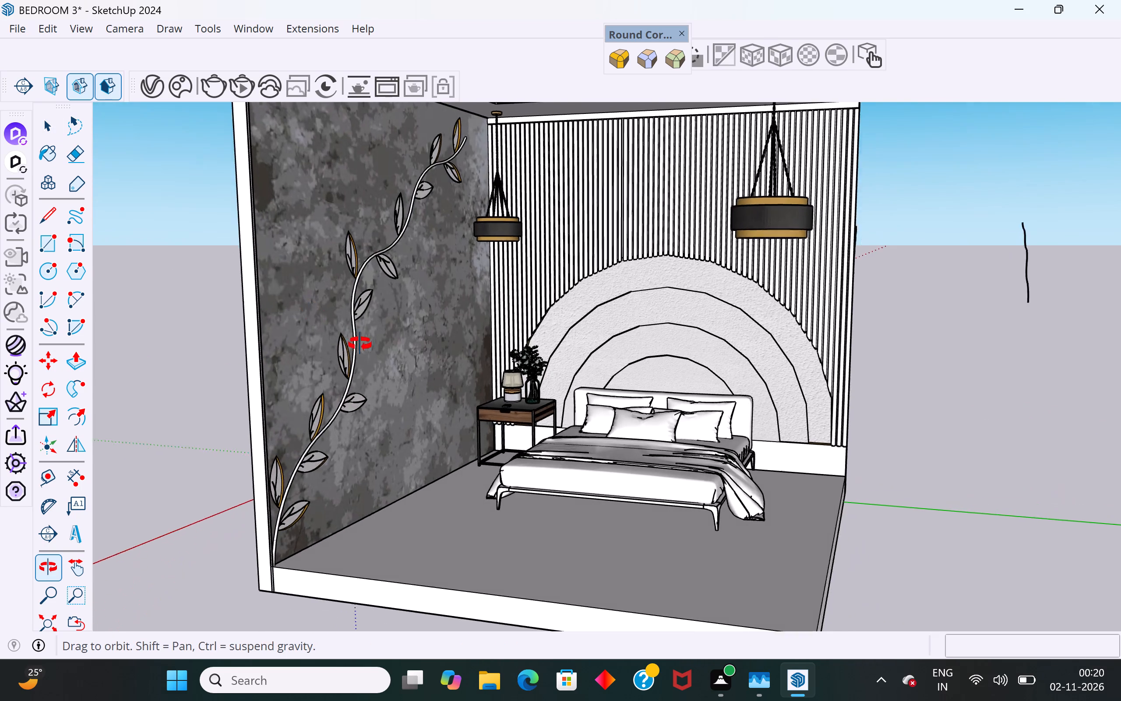
middle_drag(360, 344, 416, 344)
scroll(634, 427, up, 2)
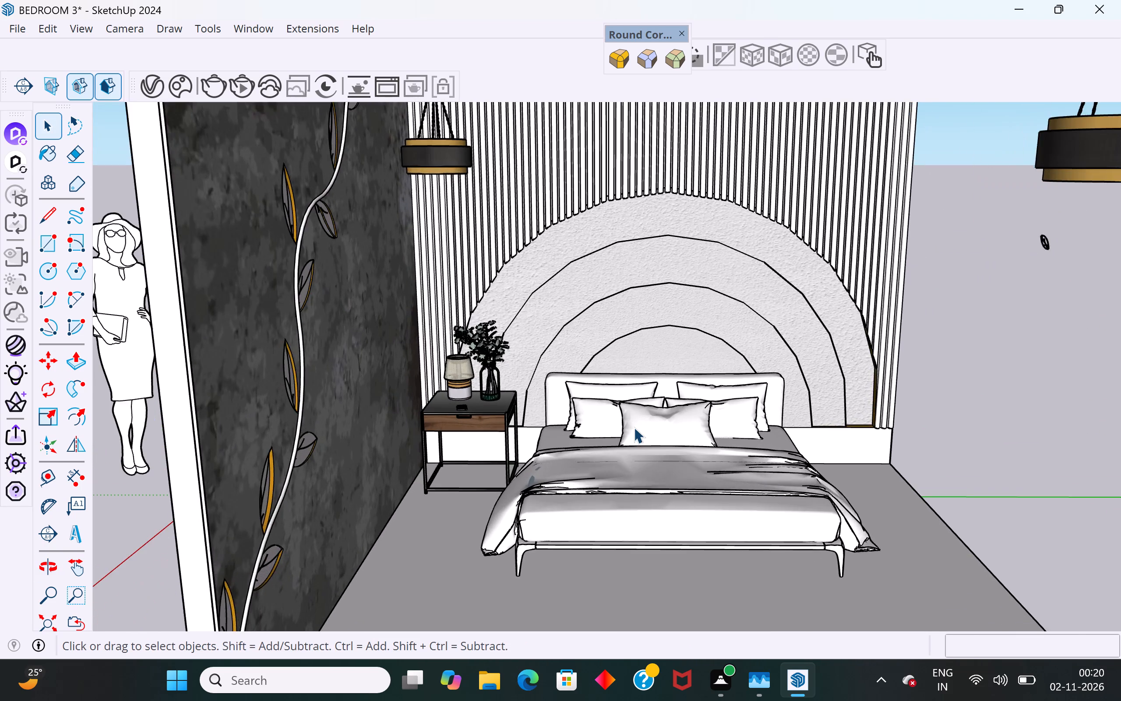
scroll(634, 427, up, 2)
scroll(521, 378, down, 10)
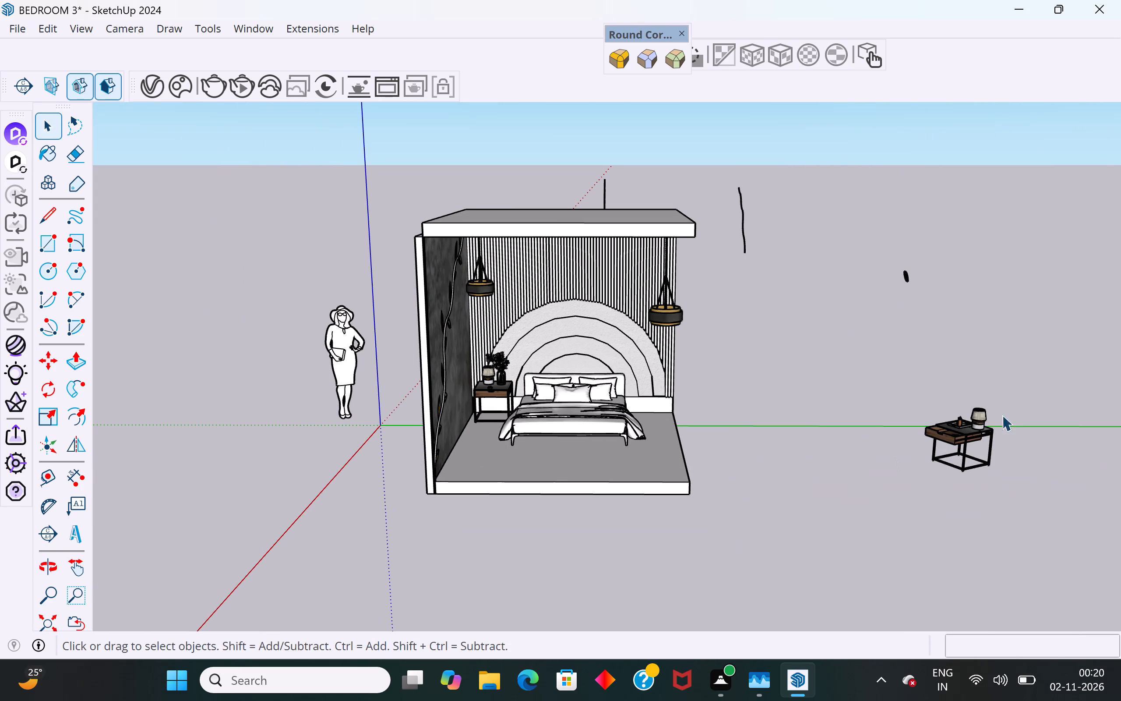
drag(1041, 394, 897, 502)
key(m)
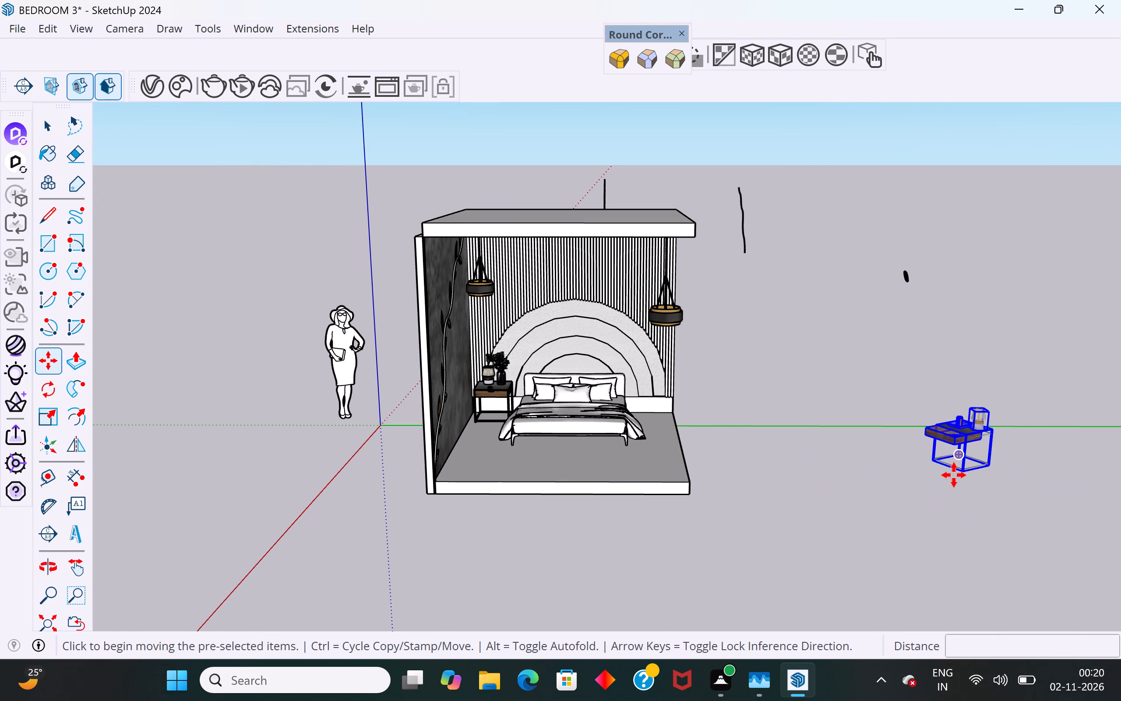
click(938, 469)
scroll(634, 418, up, 8)
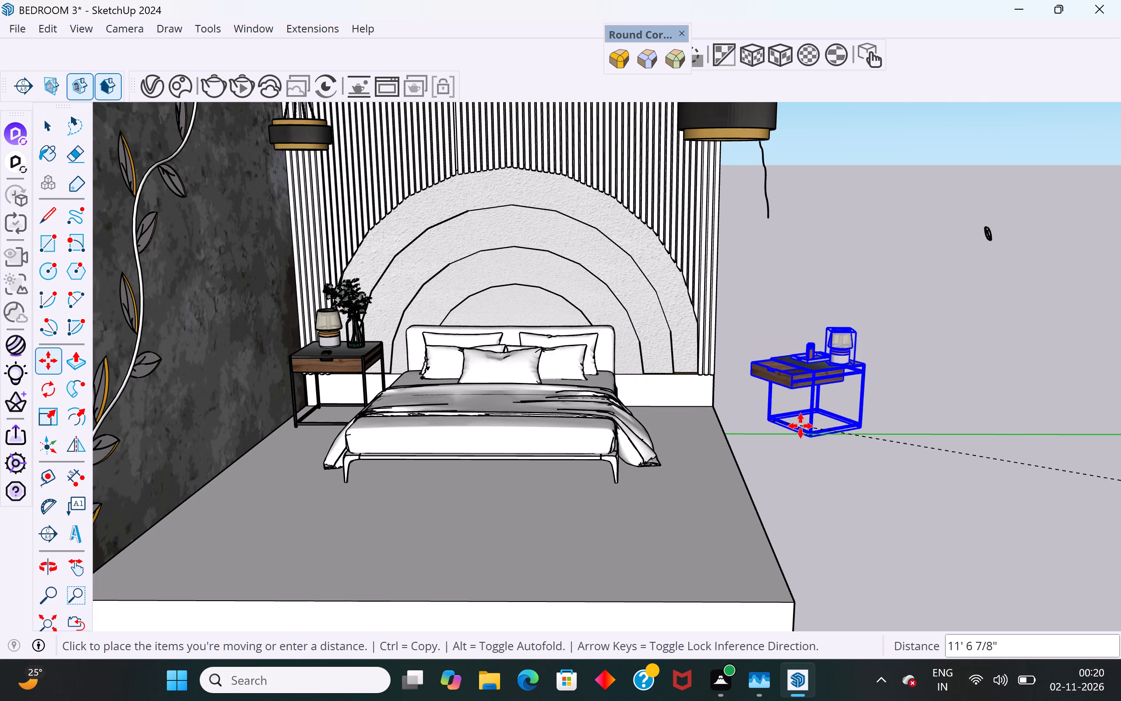
click(829, 457)
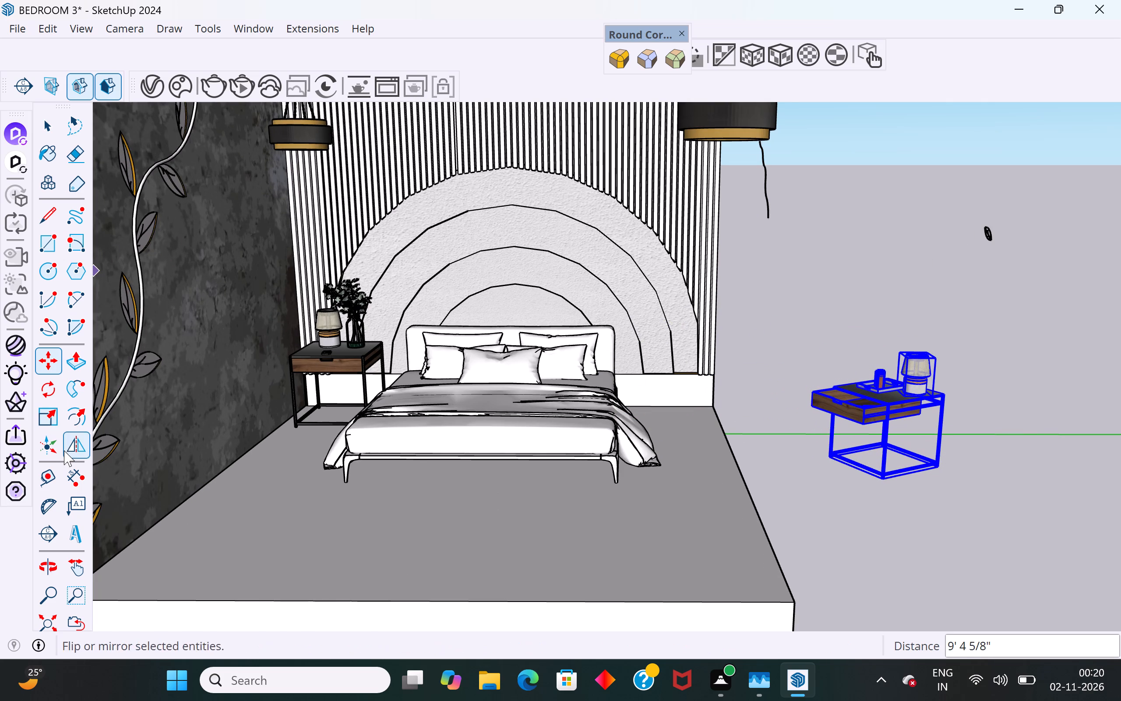
Rotate the second bedside table with its lamp and tray about 55.8° around its lower corner, so the drawer faces the room's open front.
click(46, 397)
click(832, 467)
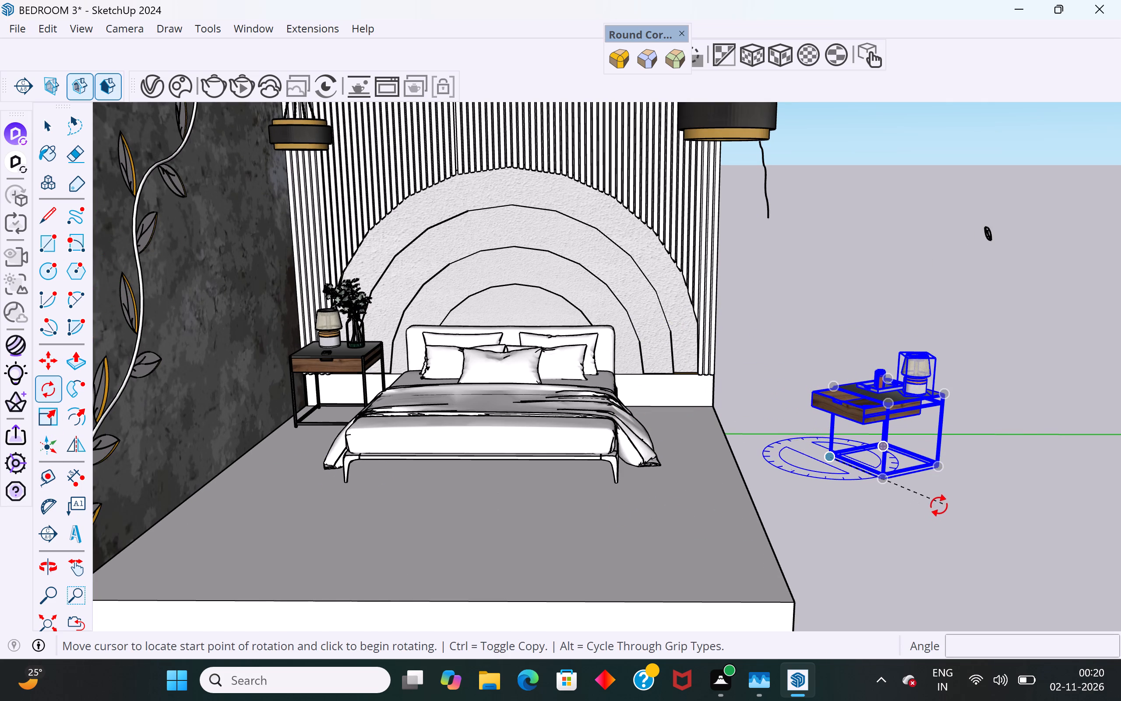
click(861, 548)
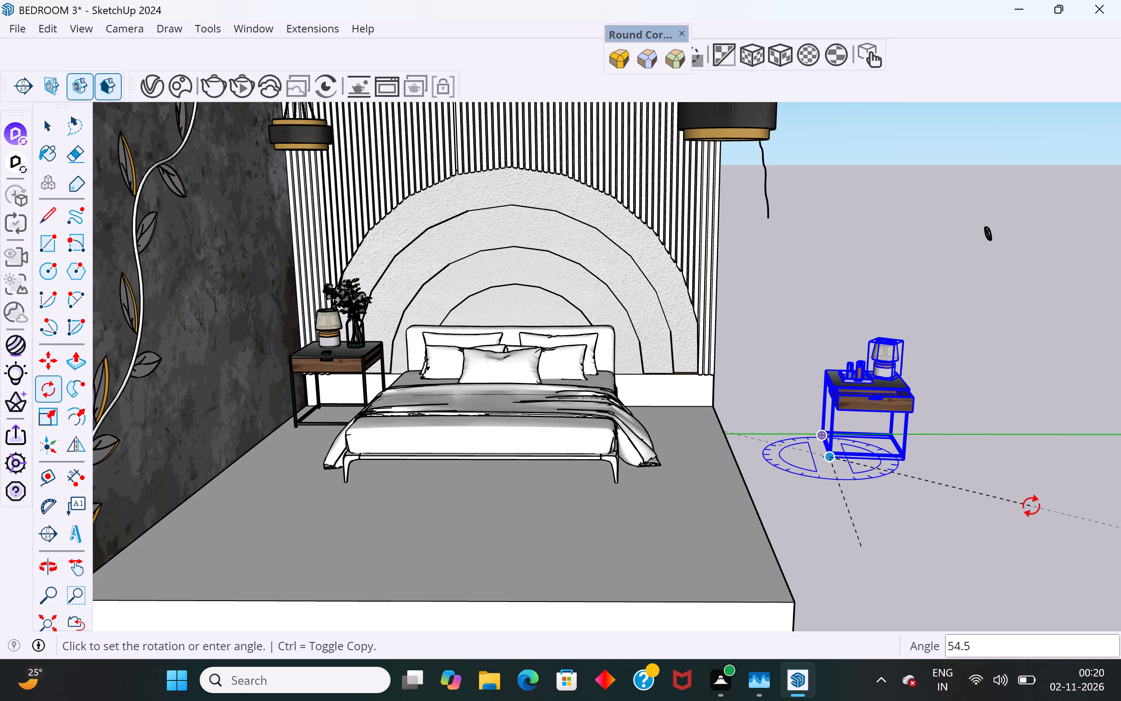
click(1035, 505)
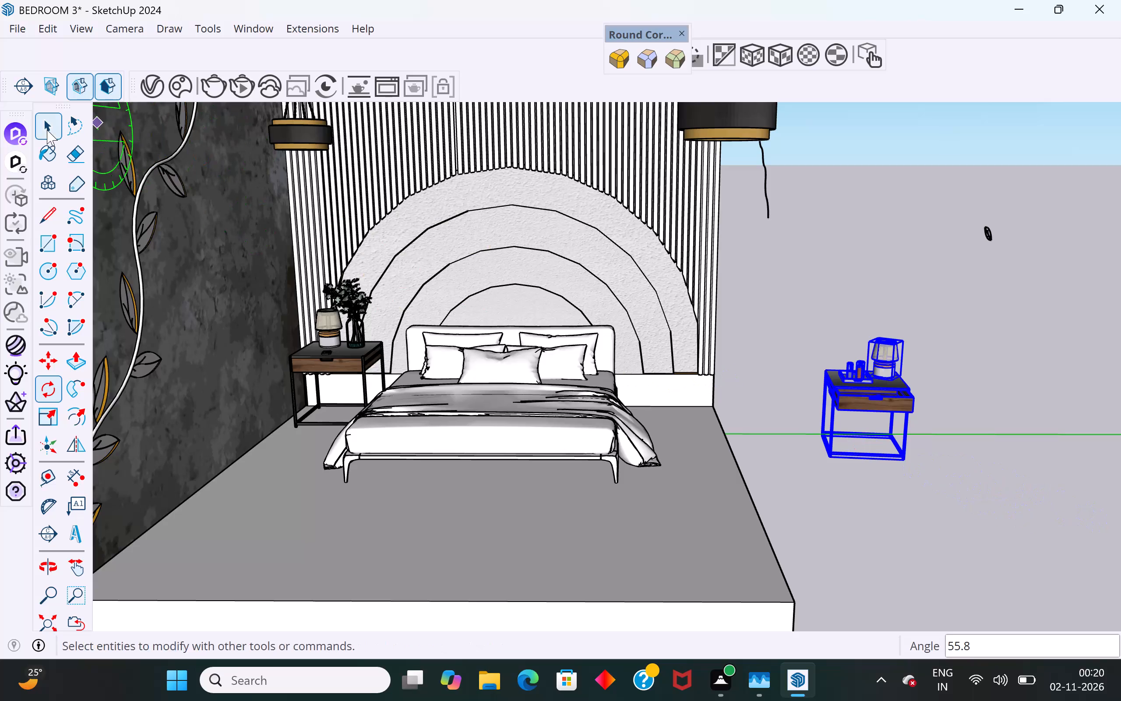
Move the rotated bedside table with its lamp and tray about 4' 7" onto the room floor beside the bed, and deselect it.
click(47, 130)
click(776, 432)
drag(960, 329, 805, 477)
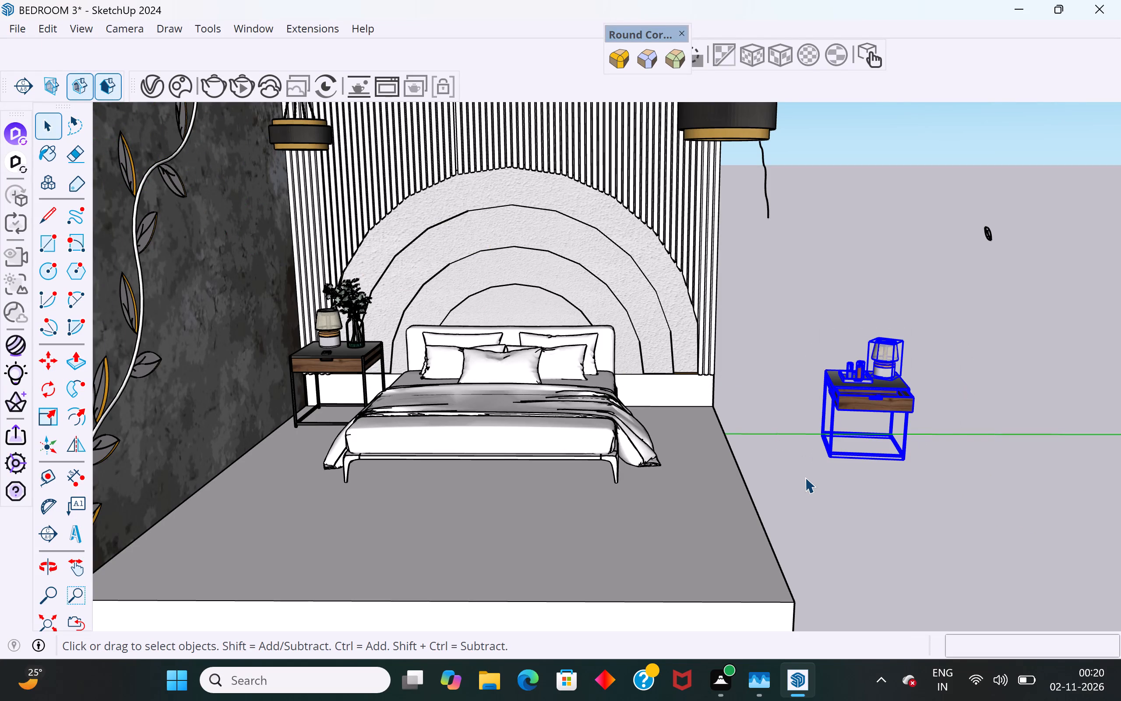
key(m)
scroll(829, 459, up, 15)
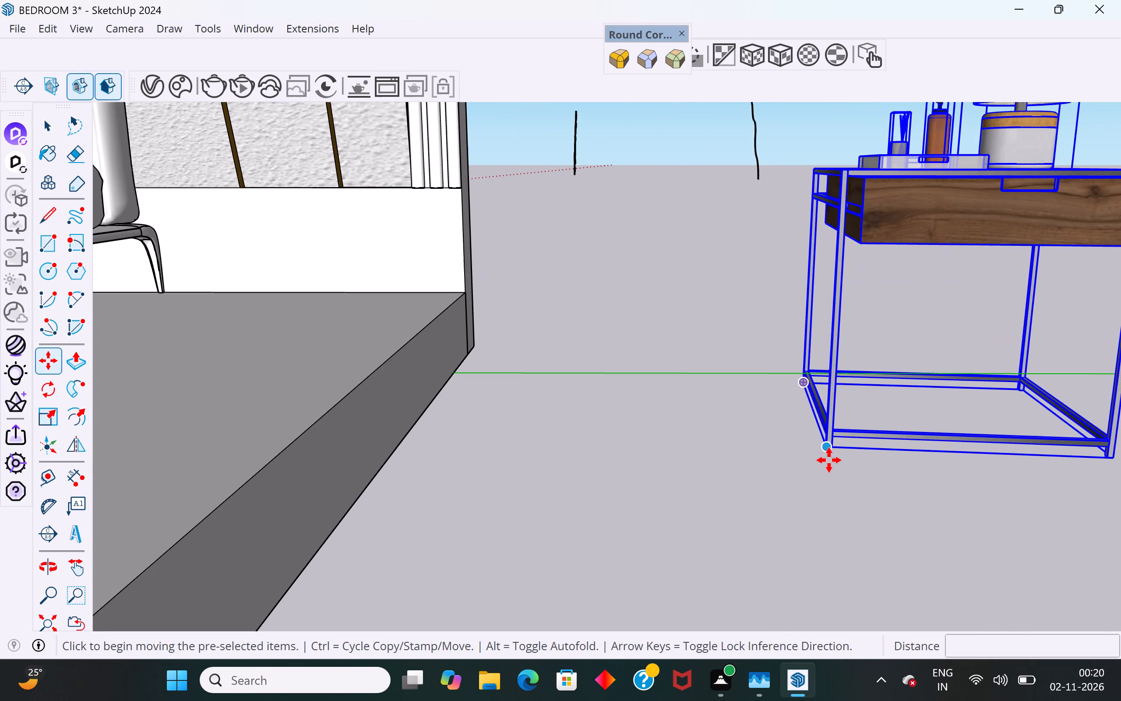
click(827, 459)
scroll(926, 460, down, 9)
scroll(580, 400, up, 3)
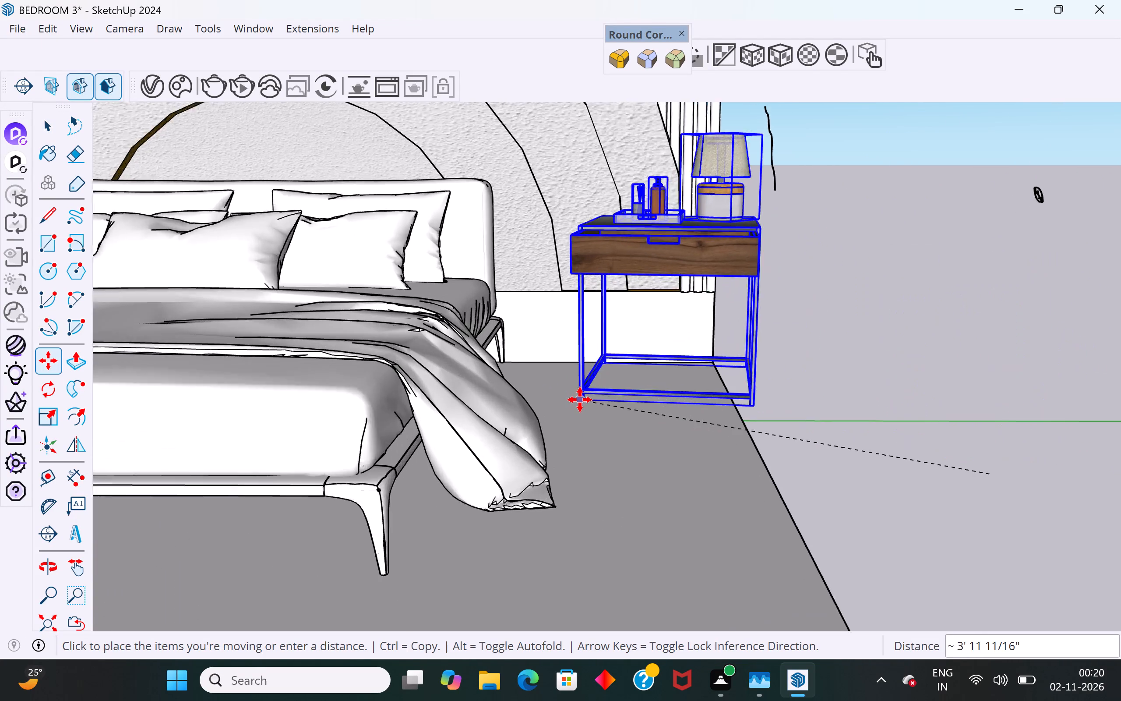
scroll(580, 400, up, 2)
scroll(548, 418, up, 1)
middle_drag(616, 443, 363, 486)
scroll(520, 483, up, 1)
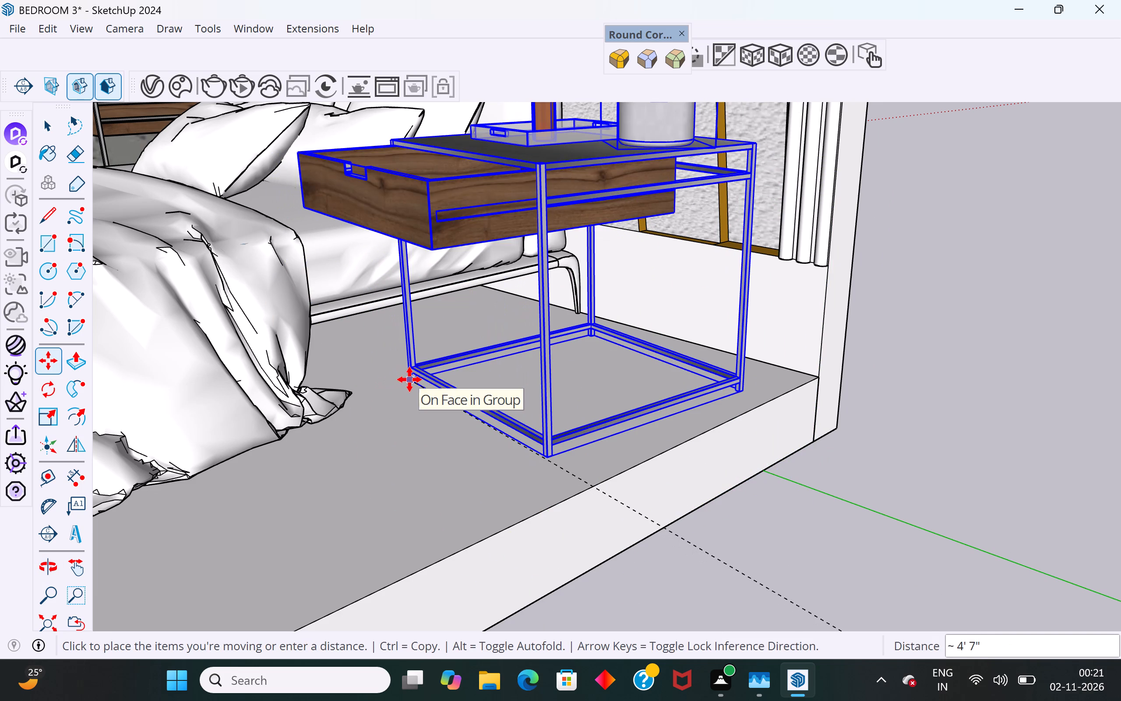
click(409, 379)
click(47, 120)
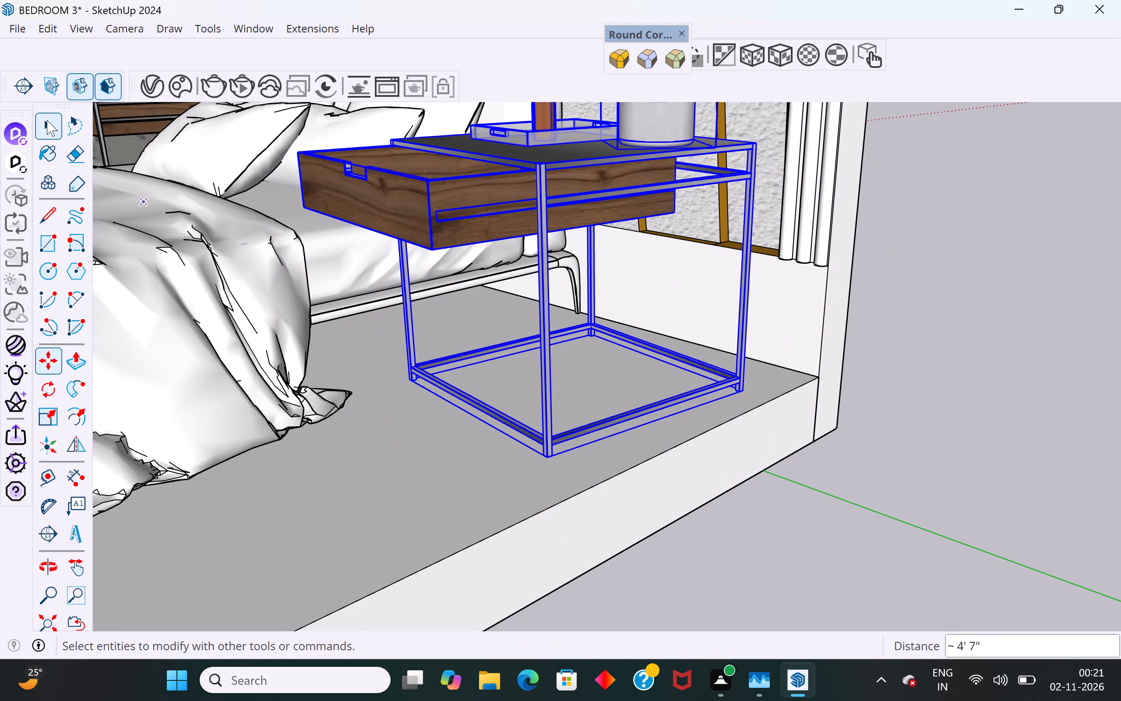
click(1029, 387)
Group the second bedside table's frame, drawer and lamp together.
scroll(810, 340, down, 5)
scroll(793, 368, up, 1)
middle_drag(794, 368, 994, 415)
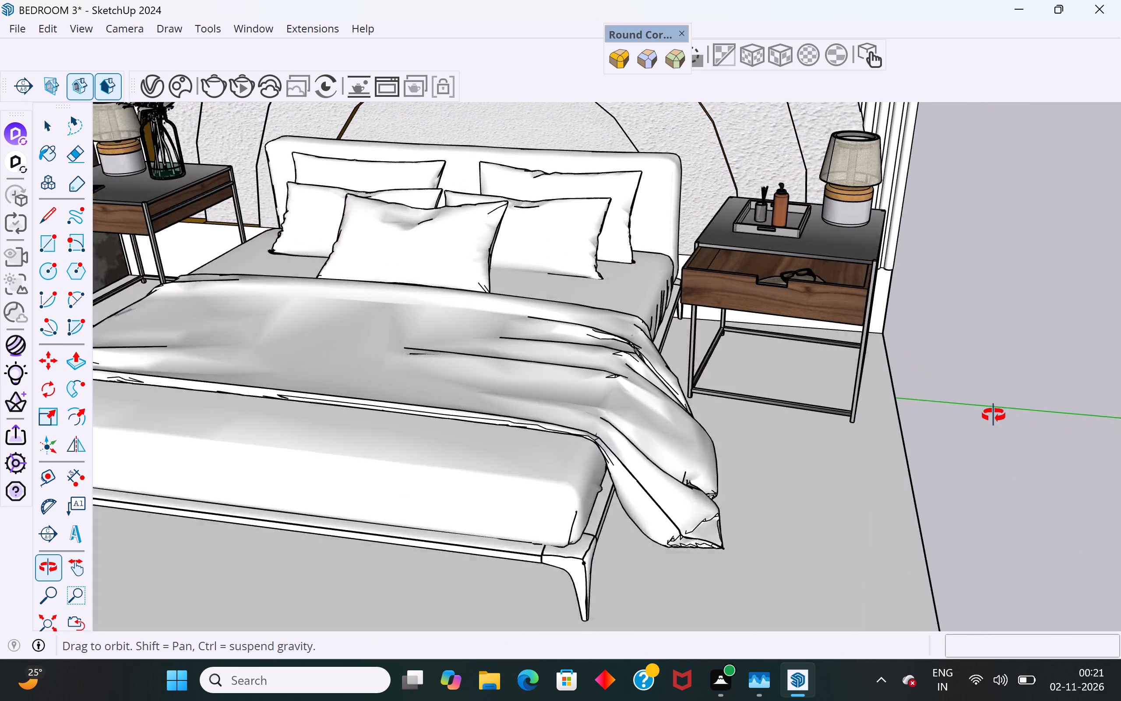
middle_drag(994, 415, 1018, 454)
scroll(845, 334, down, 7)
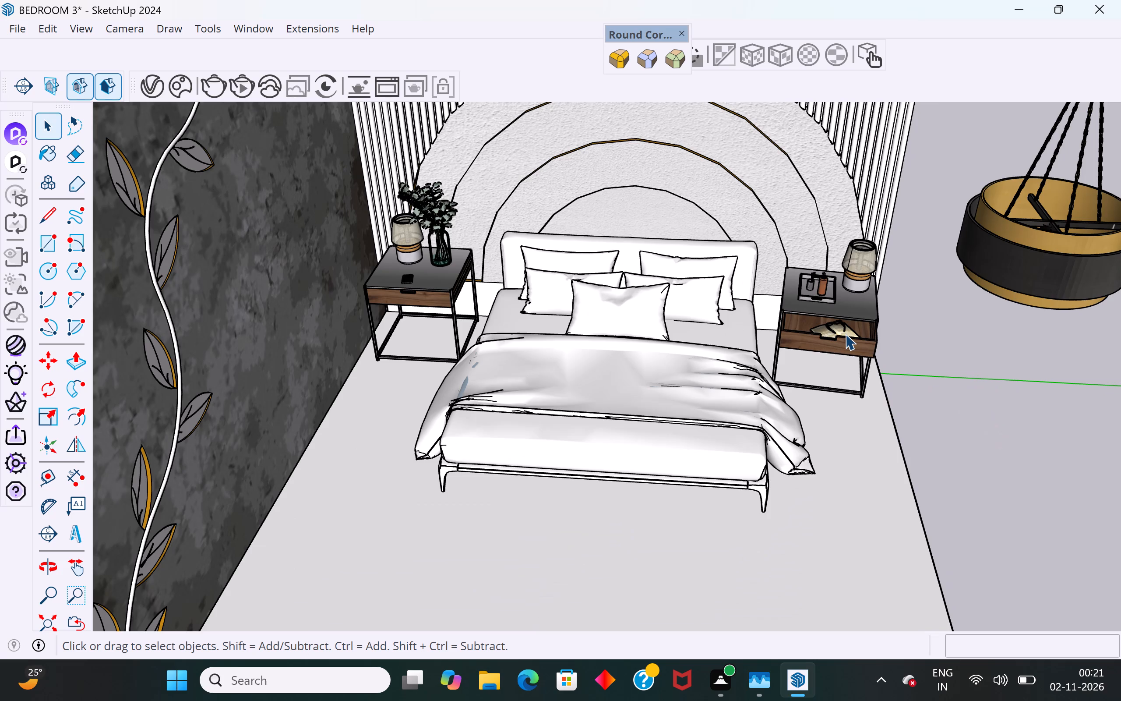
scroll(845, 334, down, 2)
middle_drag(840, 322, 803, 255)
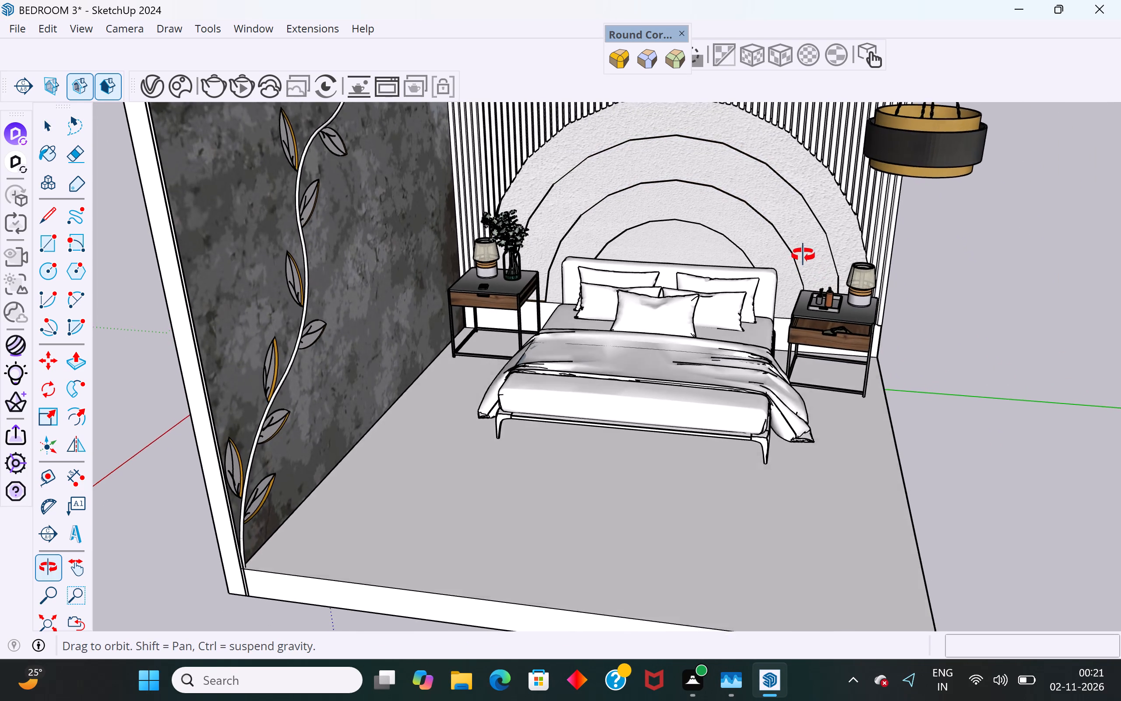
middle_drag(803, 255, 800, 249)
scroll(840, 335, up, 4)
click(864, 325)
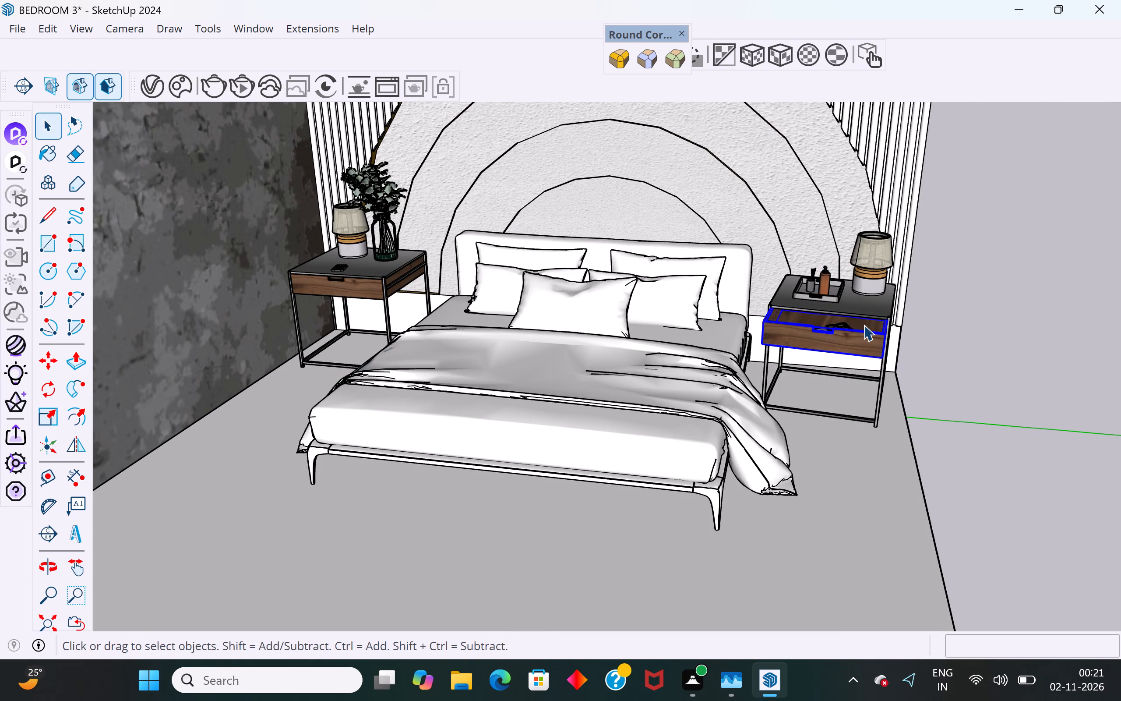
shift+click(864, 312)
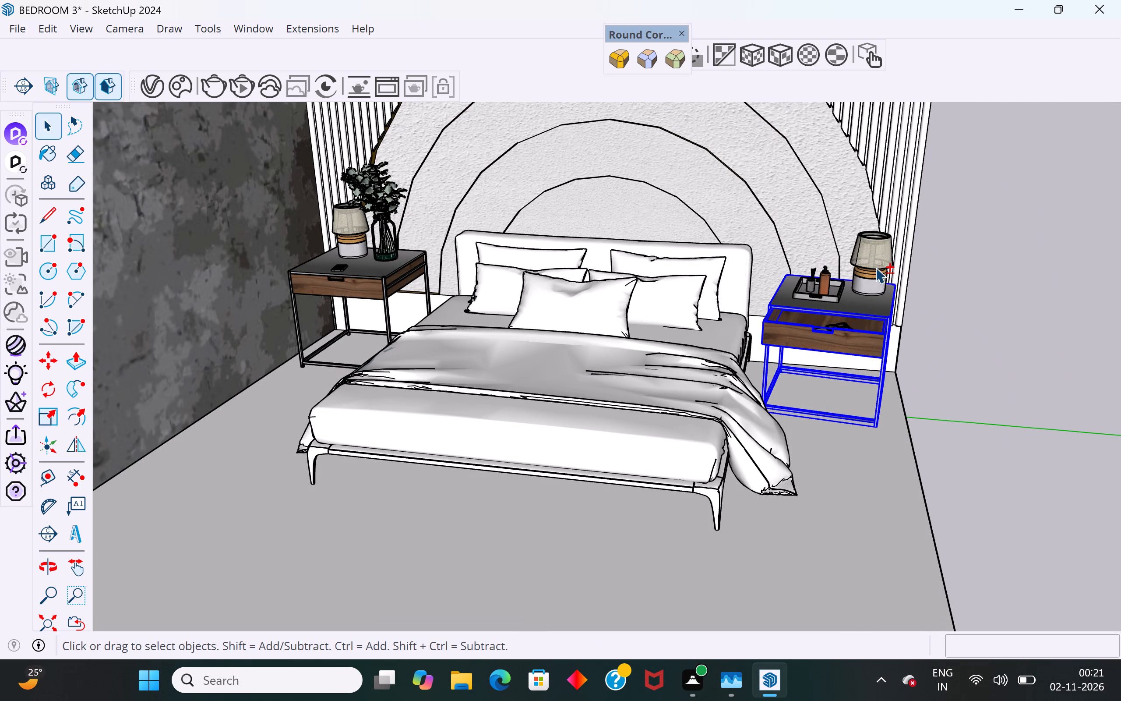
shift+click(875, 267)
shift+right_click(875, 267)
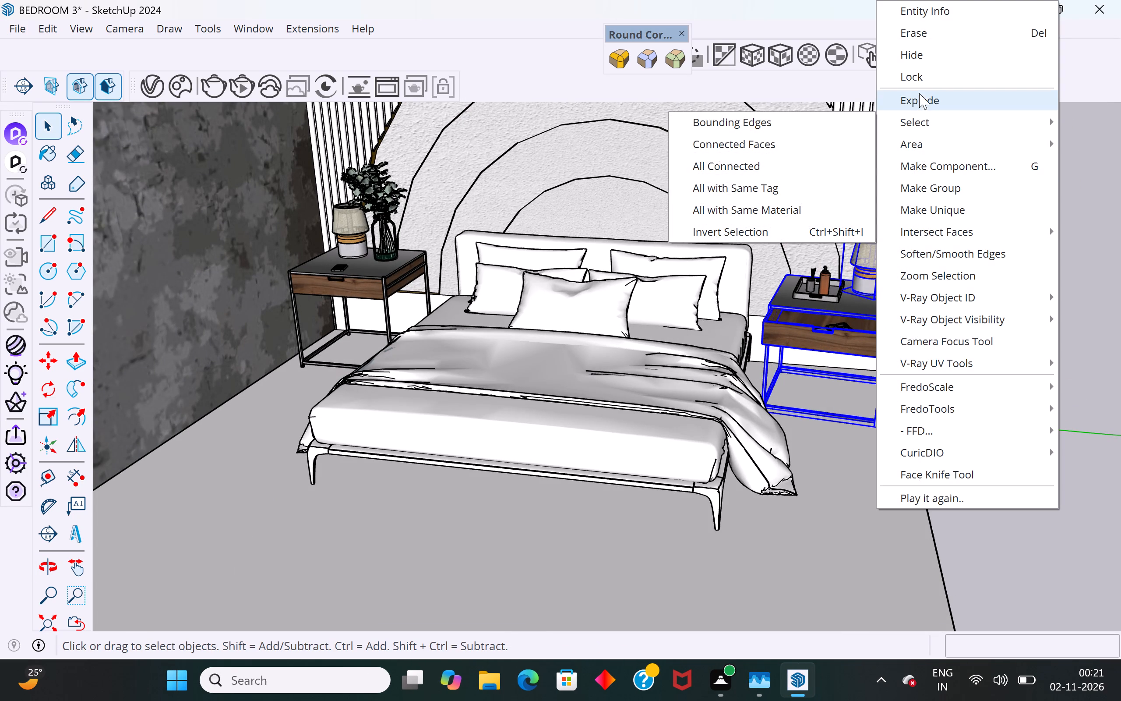
click(947, 186)
click(970, 378)
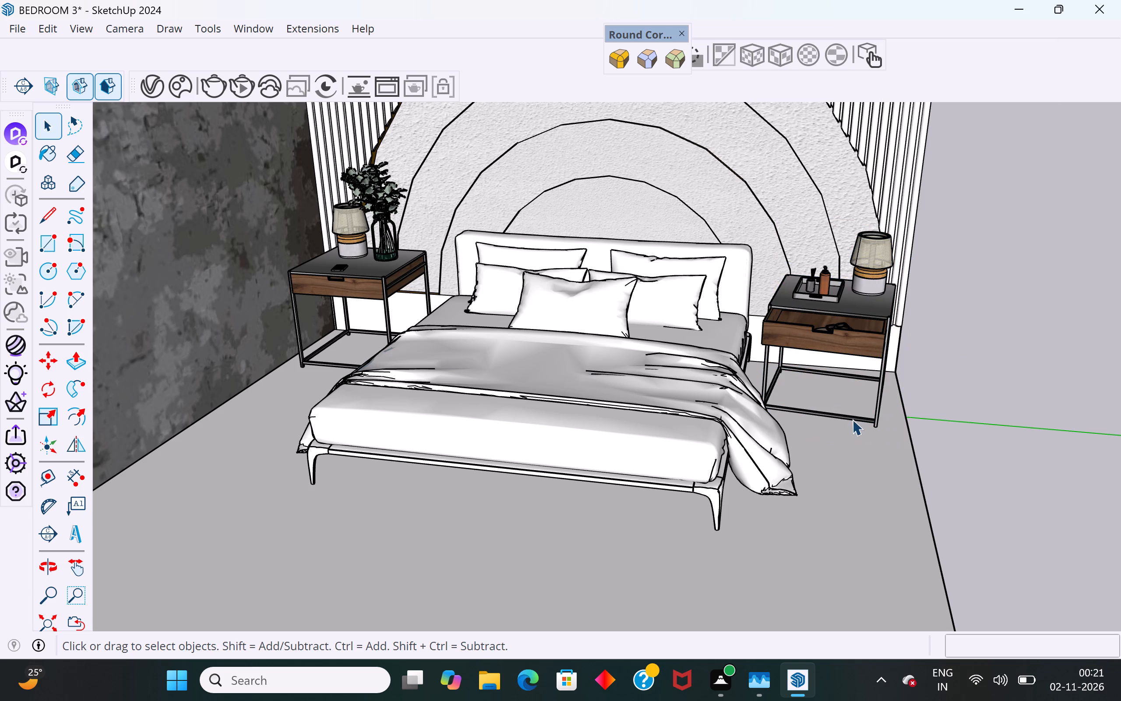
Rotate the grouped bedside table about 6.3° around its lower corner to line it up with the back wall, and deselect it.
click(853, 420)
middle_drag(999, 400, 861, 388)
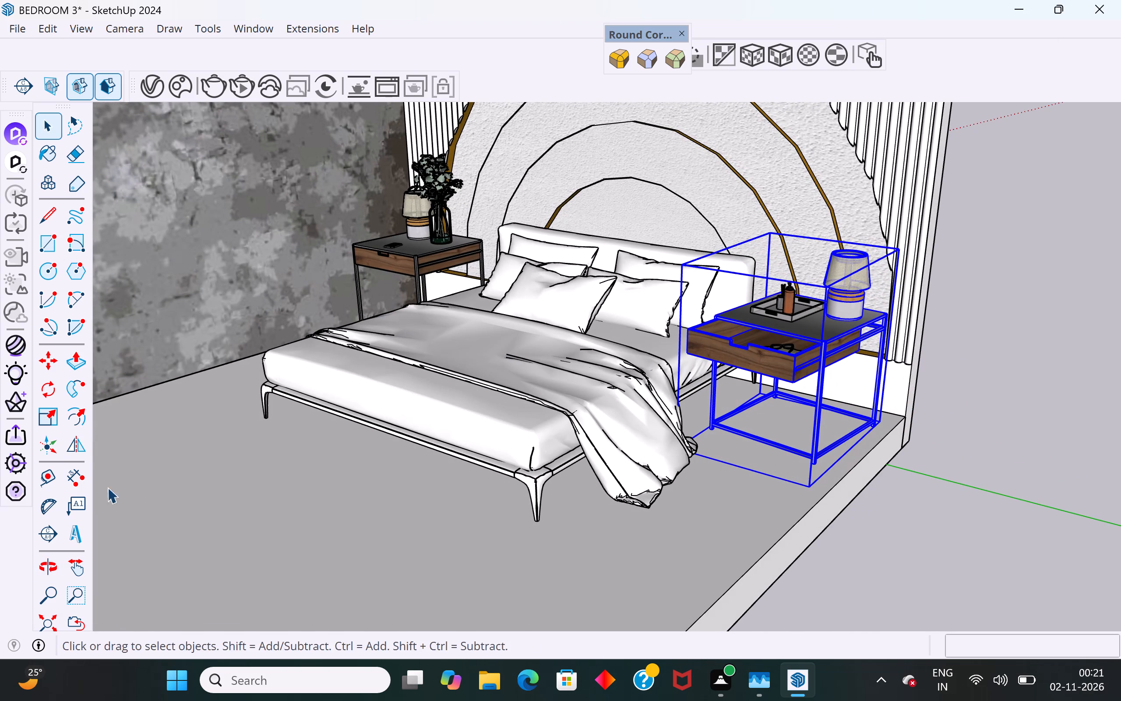
click(51, 389)
scroll(794, 503, up, 6)
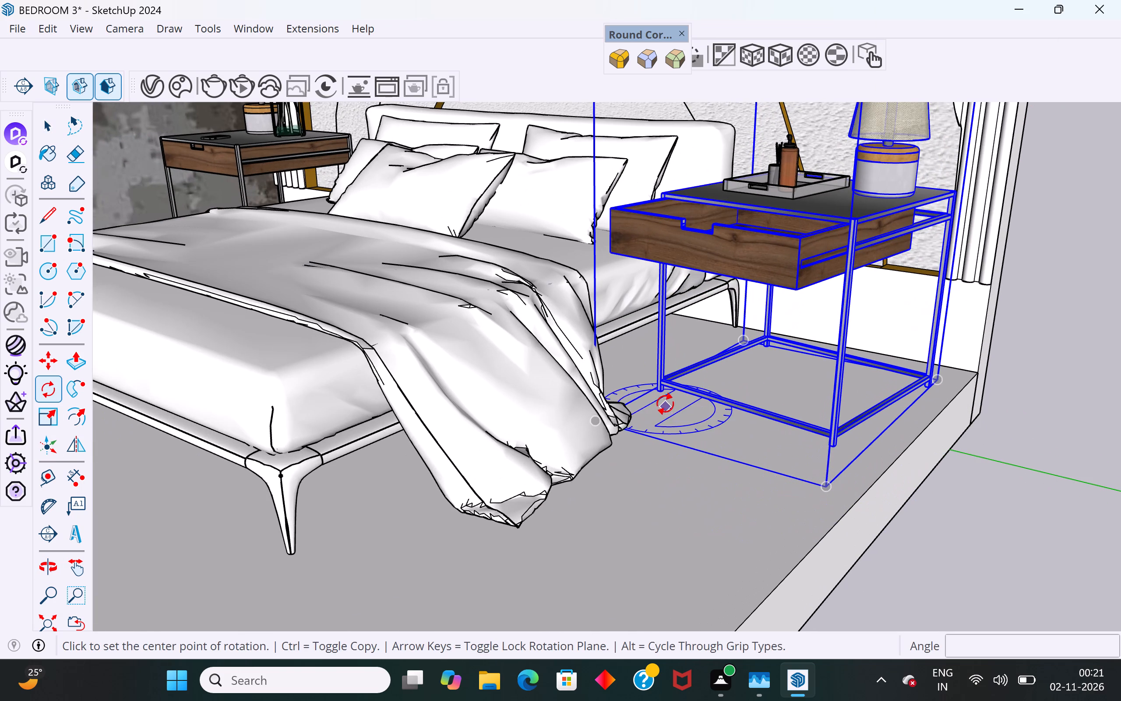
click(663, 395)
click(743, 533)
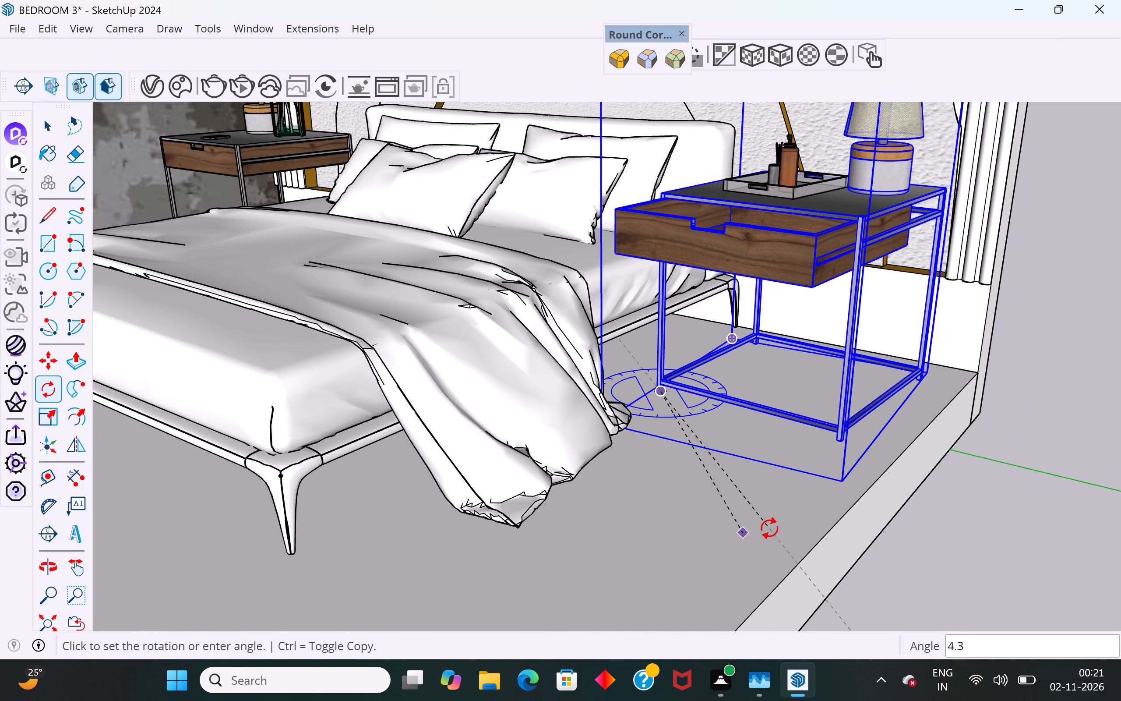
click(781, 526)
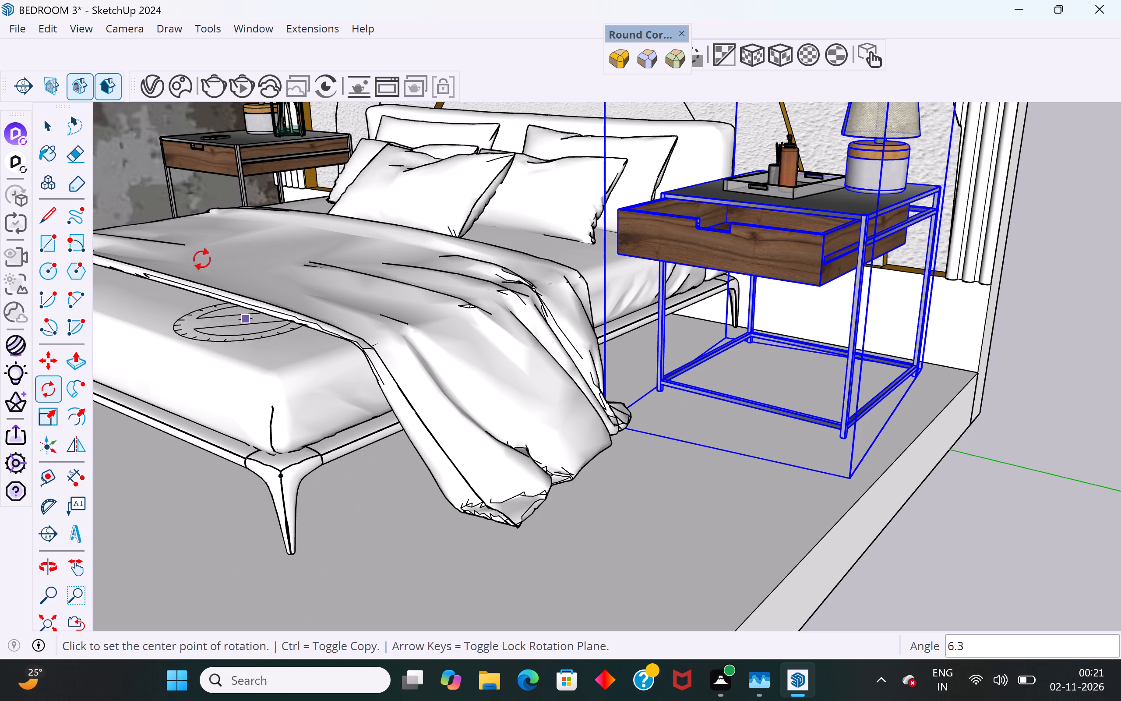
click(57, 126)
click(923, 537)
Examine the placement of both bedside tables and the bed from the front and both sides of the open room.
scroll(832, 431, up, 3)
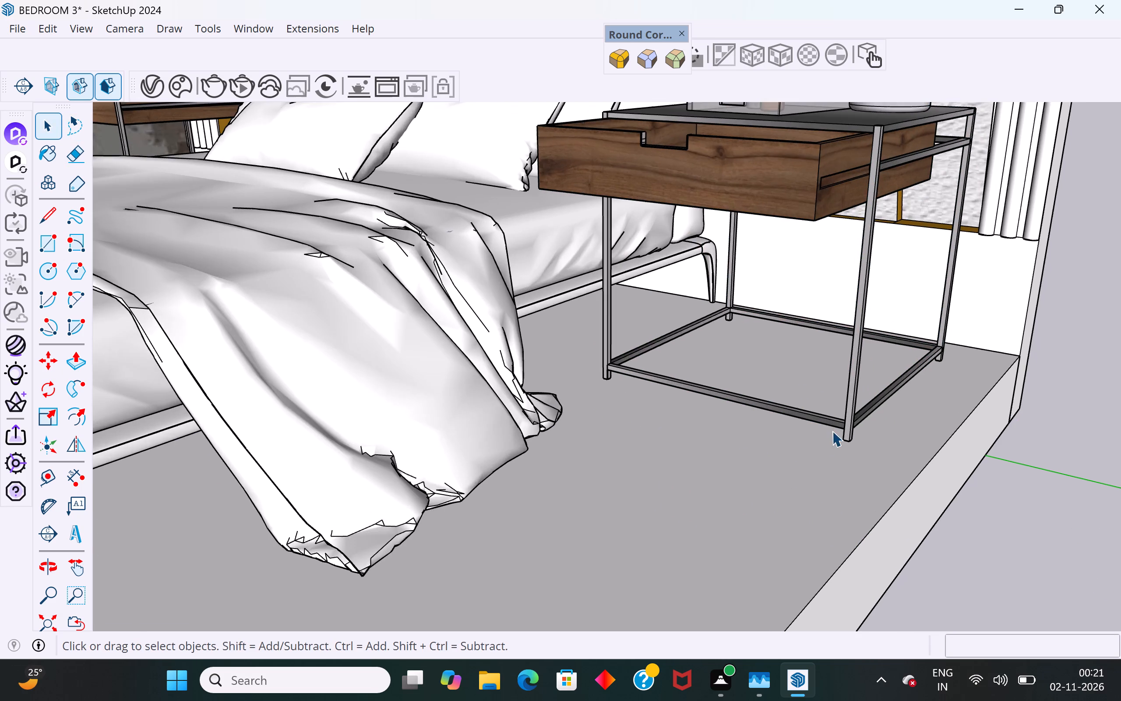
scroll(714, 555, down, 10)
middle_drag(735, 559, 931, 551)
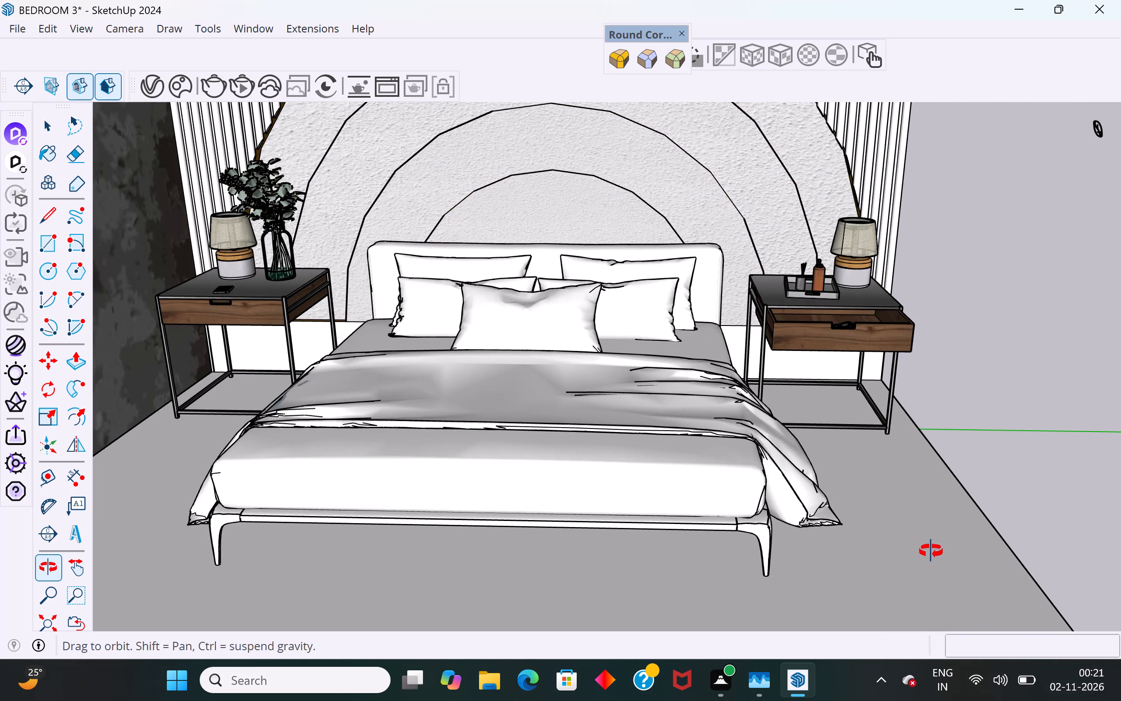
middle_drag(931, 551, 930, 512)
scroll(874, 595, down, 5)
scroll(849, 533, down, 4)
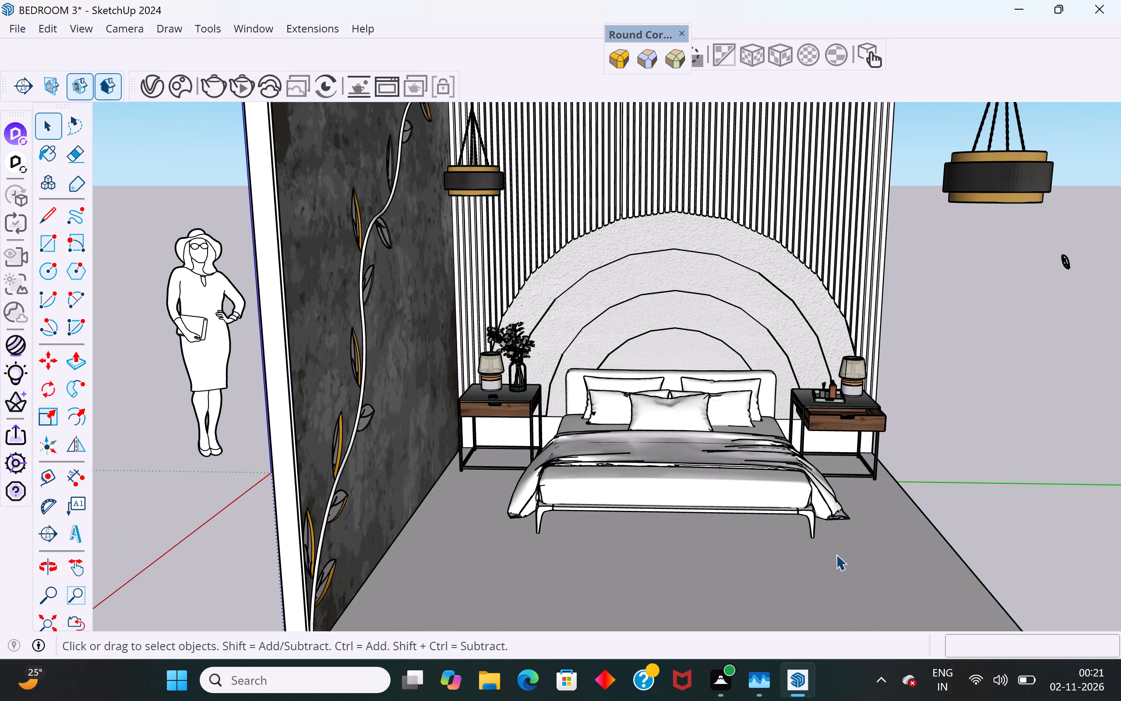
middle_drag(836, 554, 795, 545)
scroll(772, 563, down, 3)
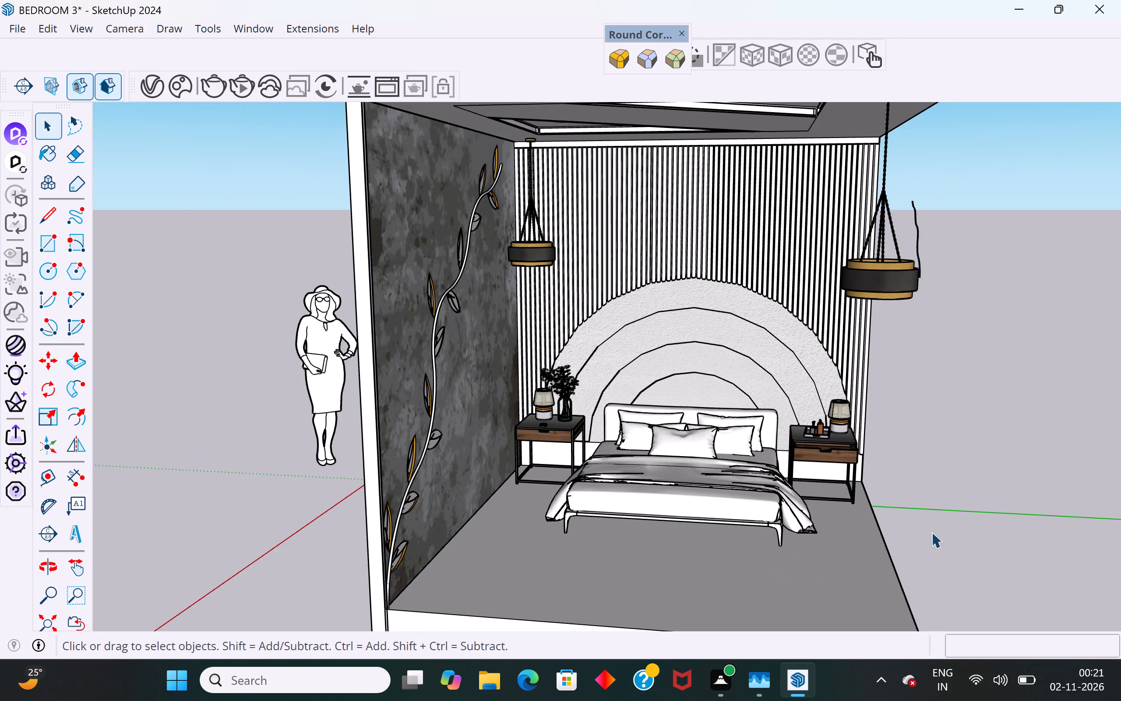
middle_drag(931, 518, 857, 466)
middle_drag(1040, 560, 1041, 570)
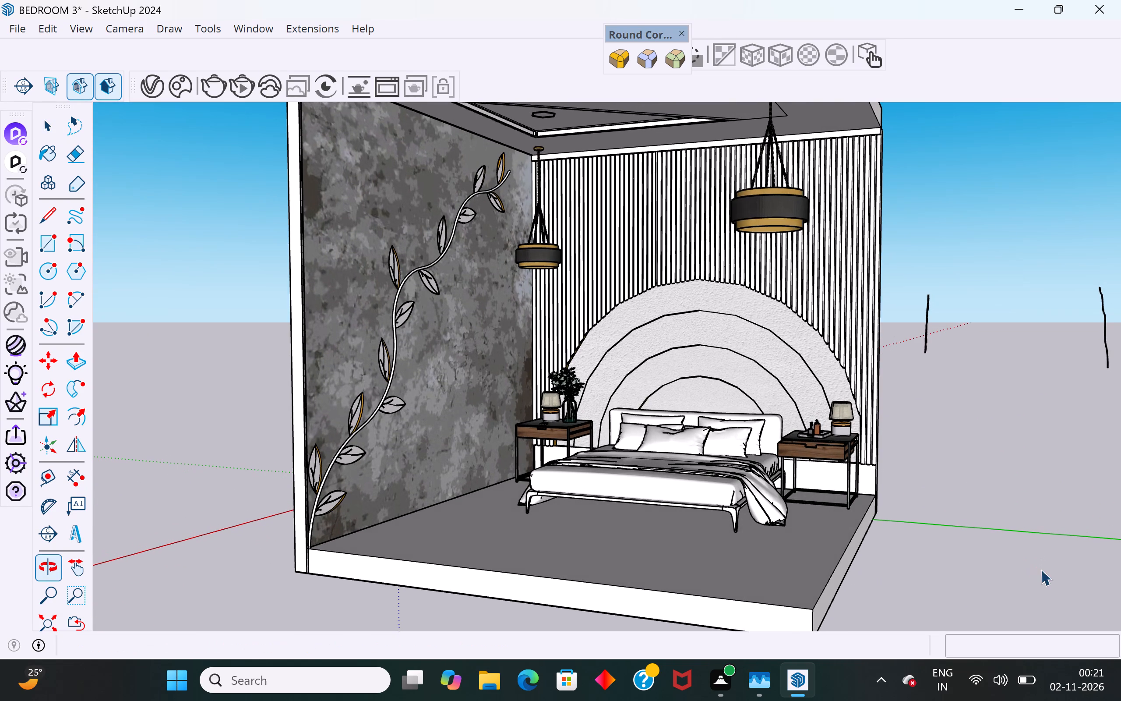
scroll(949, 596, down, 2)
middle_drag(933, 538, 764, 528)
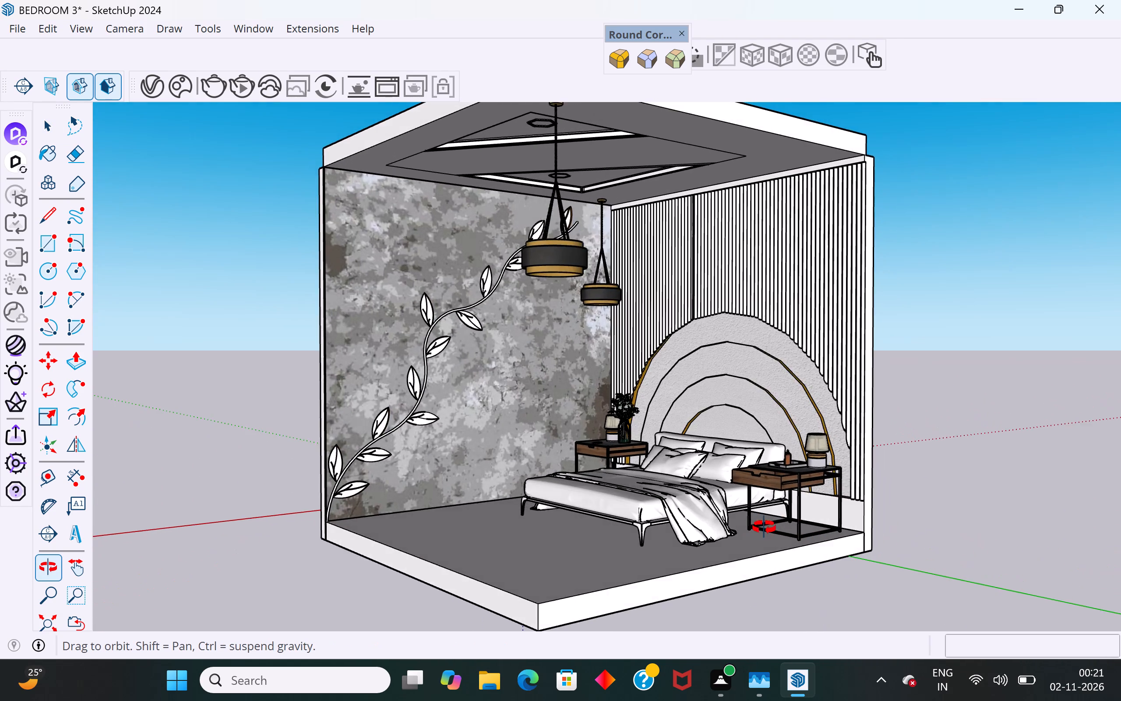
middle_drag(764, 528, 875, 575)
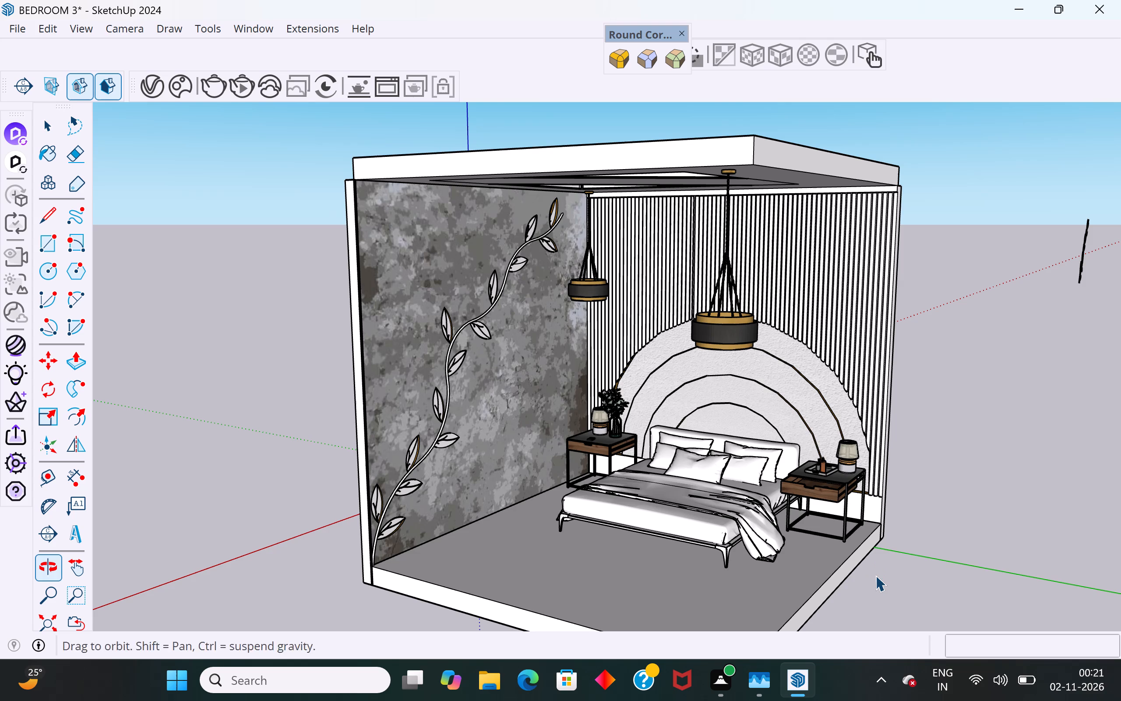
scroll(844, 517, down, 1)
middle_drag(839, 518, 832, 459)
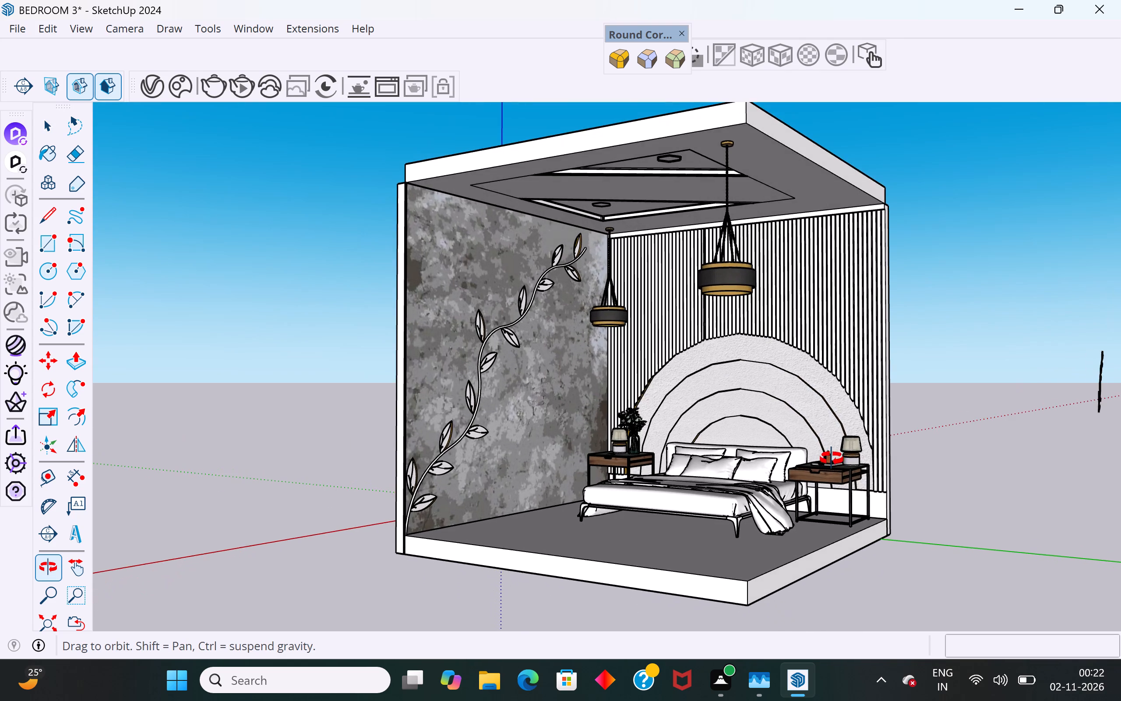
middle_drag(832, 459, 863, 508)
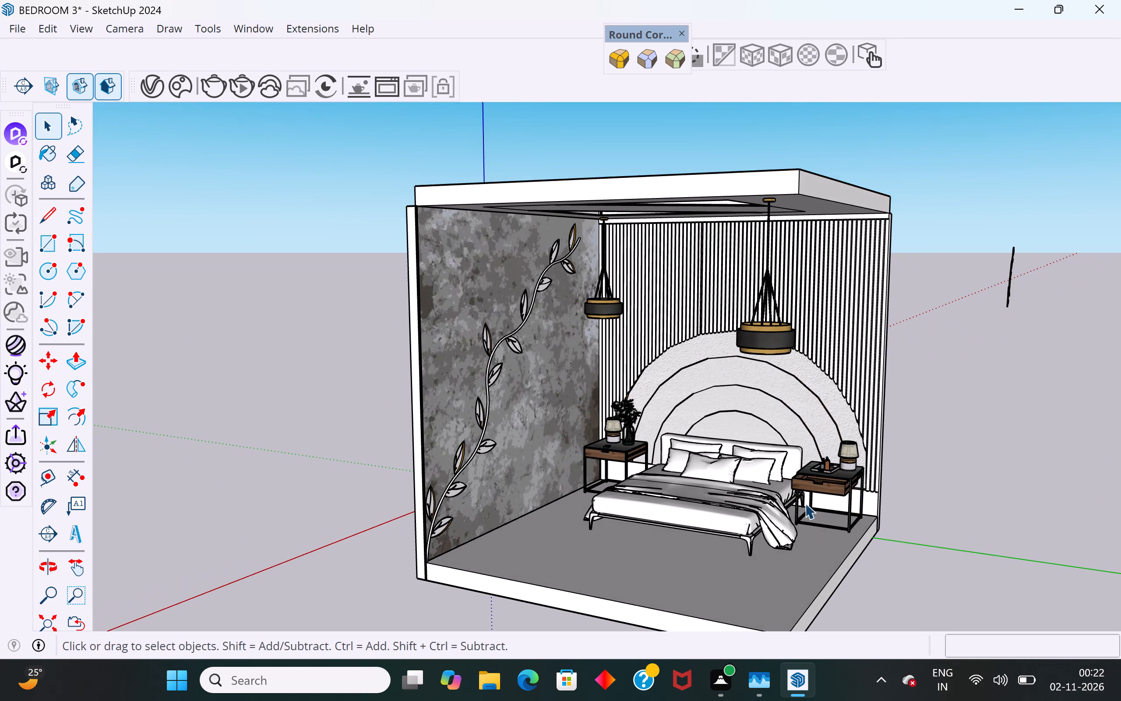
scroll(766, 520, down, 3)
middle_drag(783, 555, 663, 531)
scroll(663, 531, up, 5)
scroll(673, 626, down, 1)
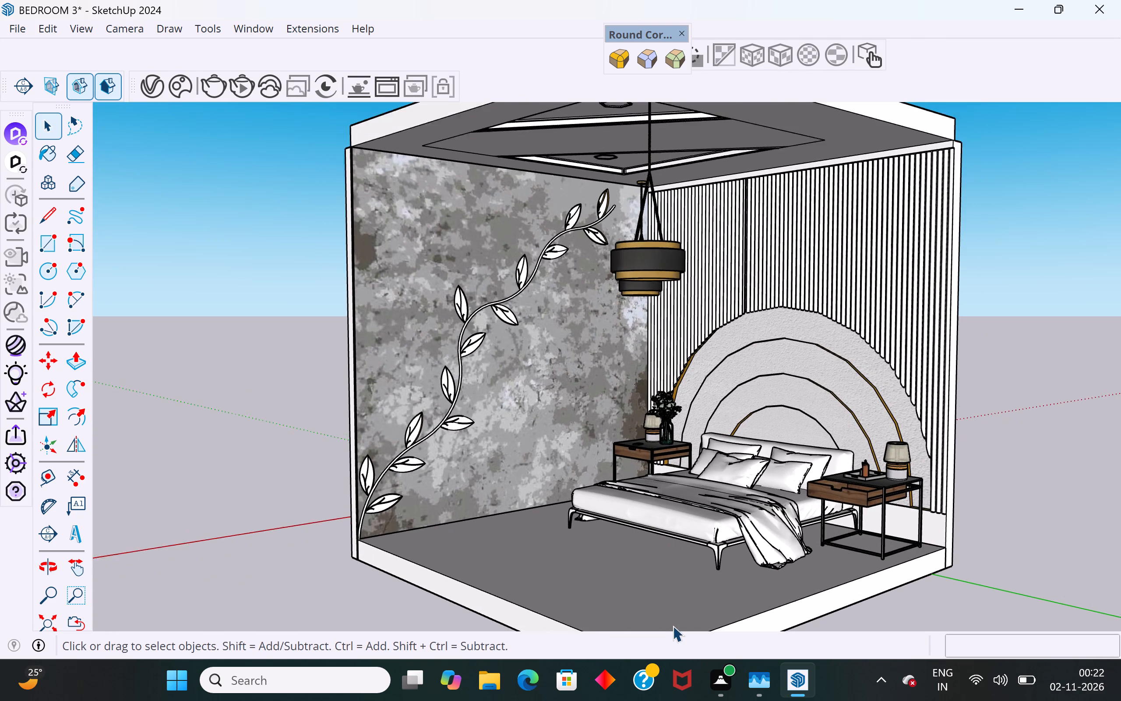
scroll(673, 626, down, 1)
middle_drag(679, 587, 691, 587)
middle_drag(714, 562, 868, 581)
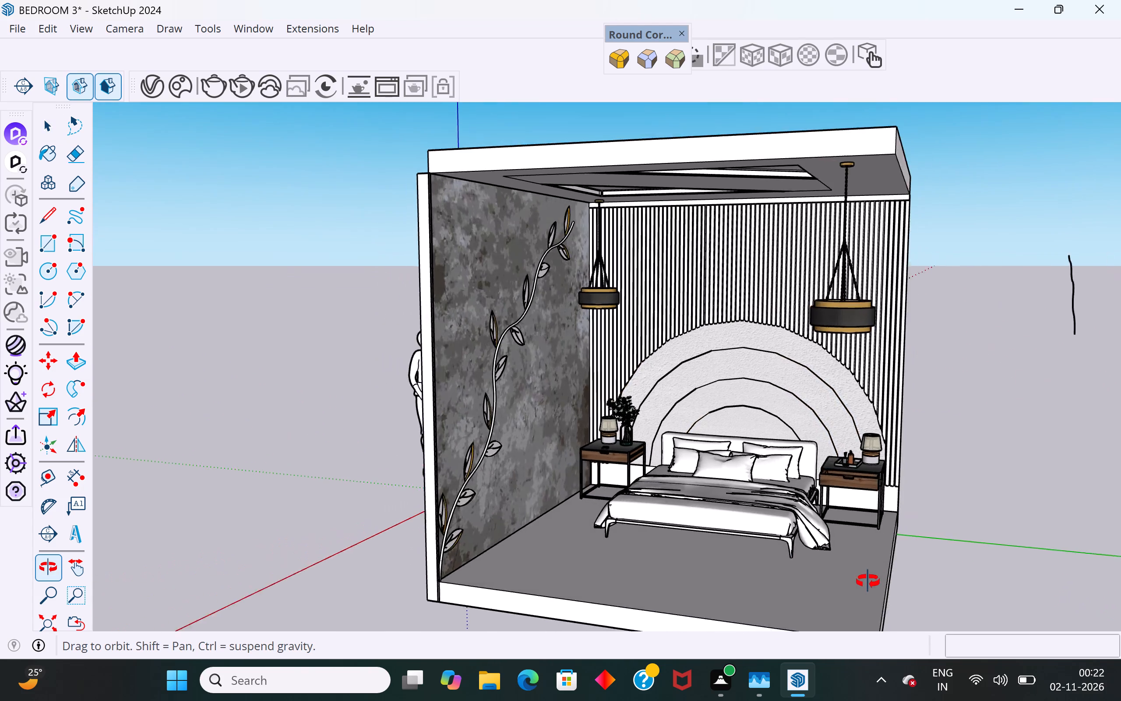
middle_drag(868, 581, 1010, 589)
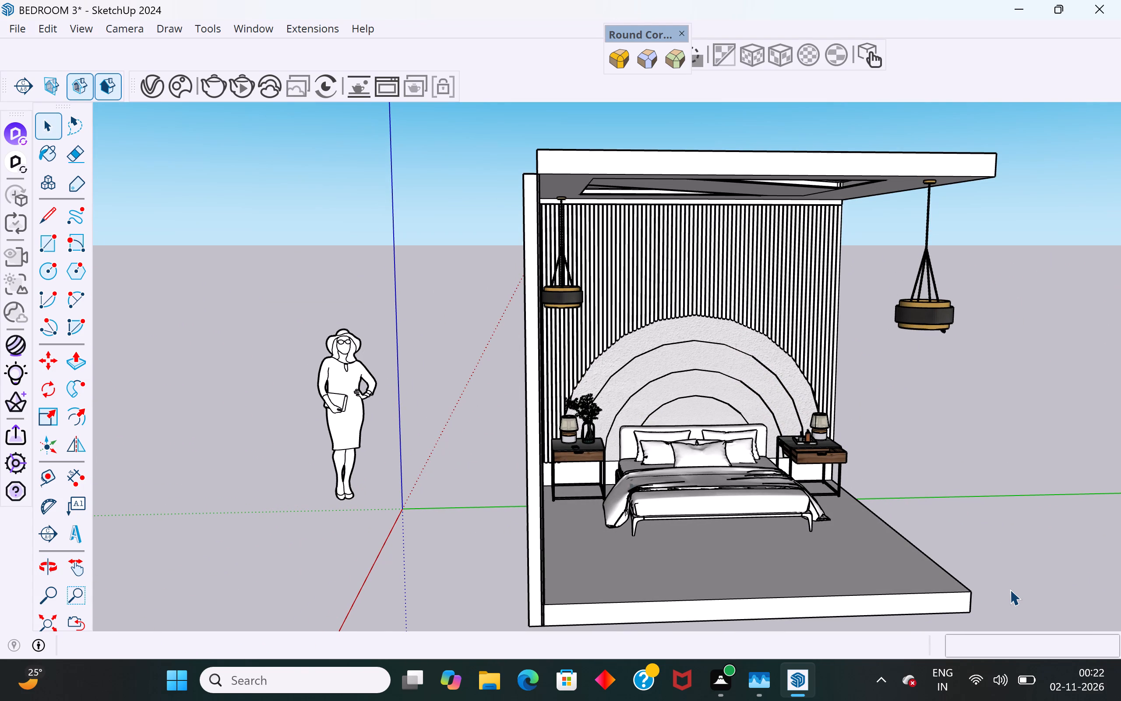
Open the floor slab group for editing and select its top face.
click(842, 556)
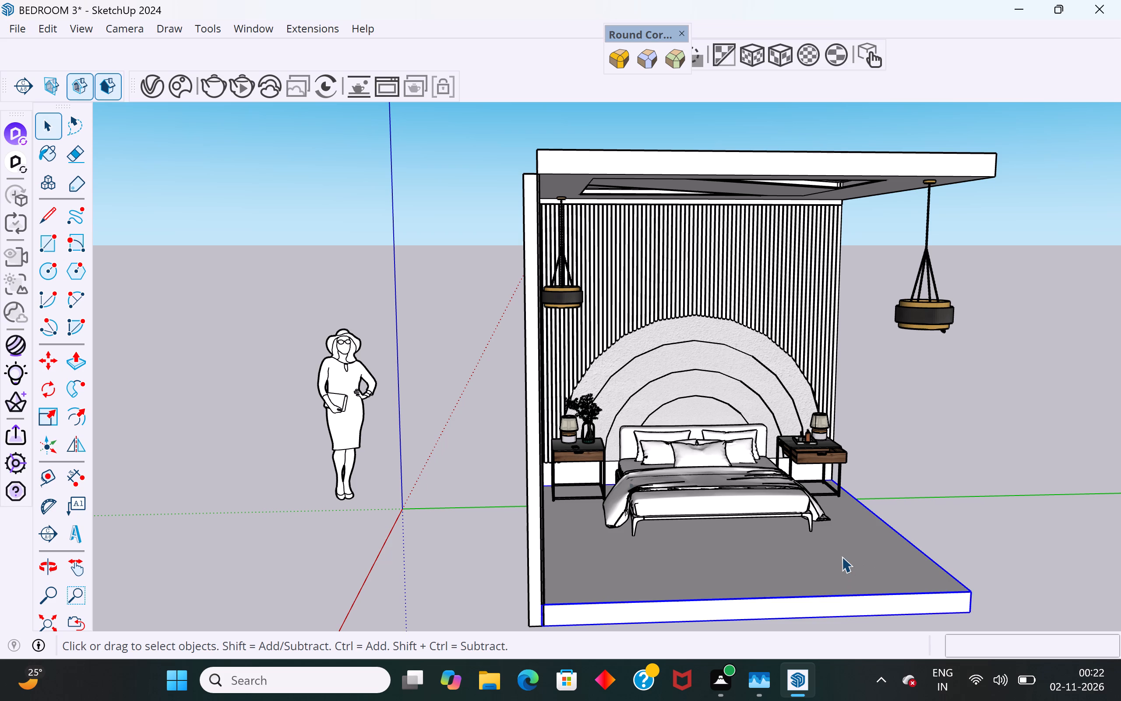
double_click(860, 549)
click(860, 549)
click(983, 493)
click(843, 549)
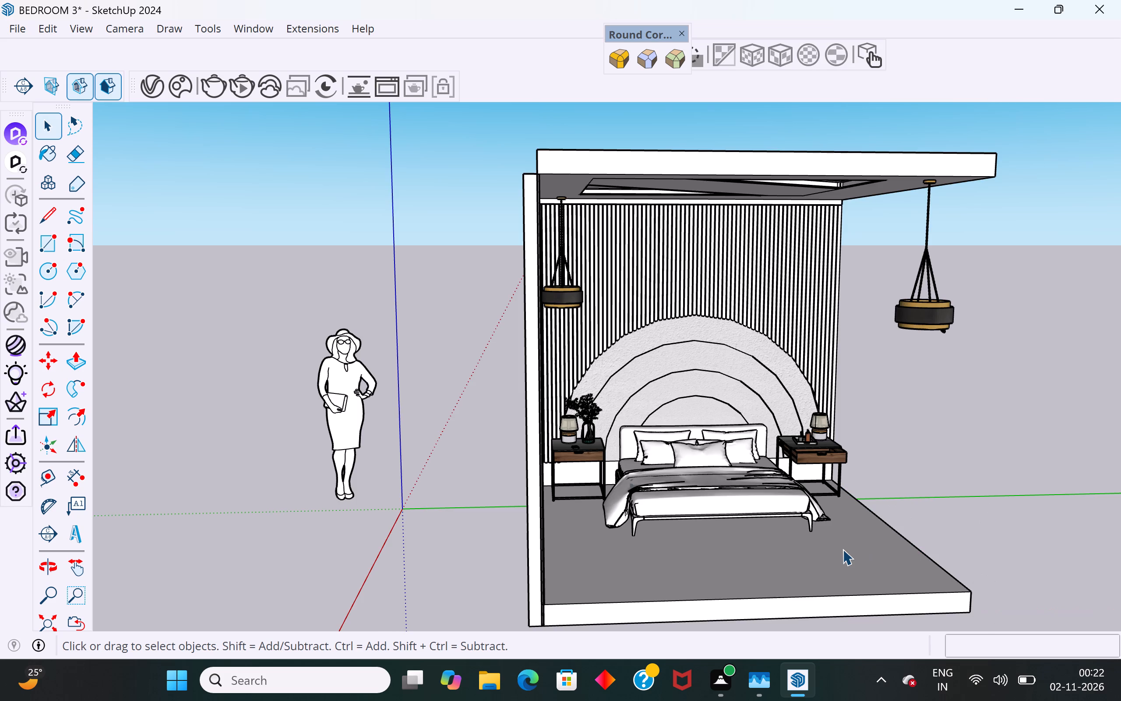
double_click(843, 549)
click(849, 549)
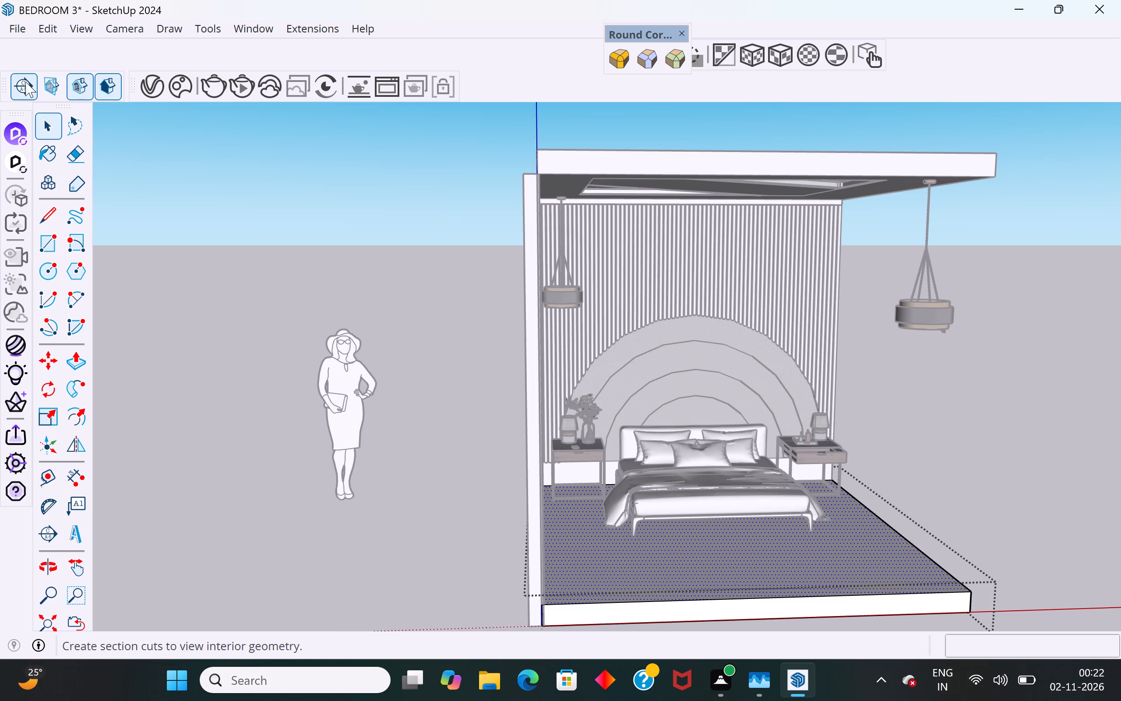
Create two new generic V-Ray materials in the Asset Editor.
click(143, 88)
drag(641, 200, 700, 116)
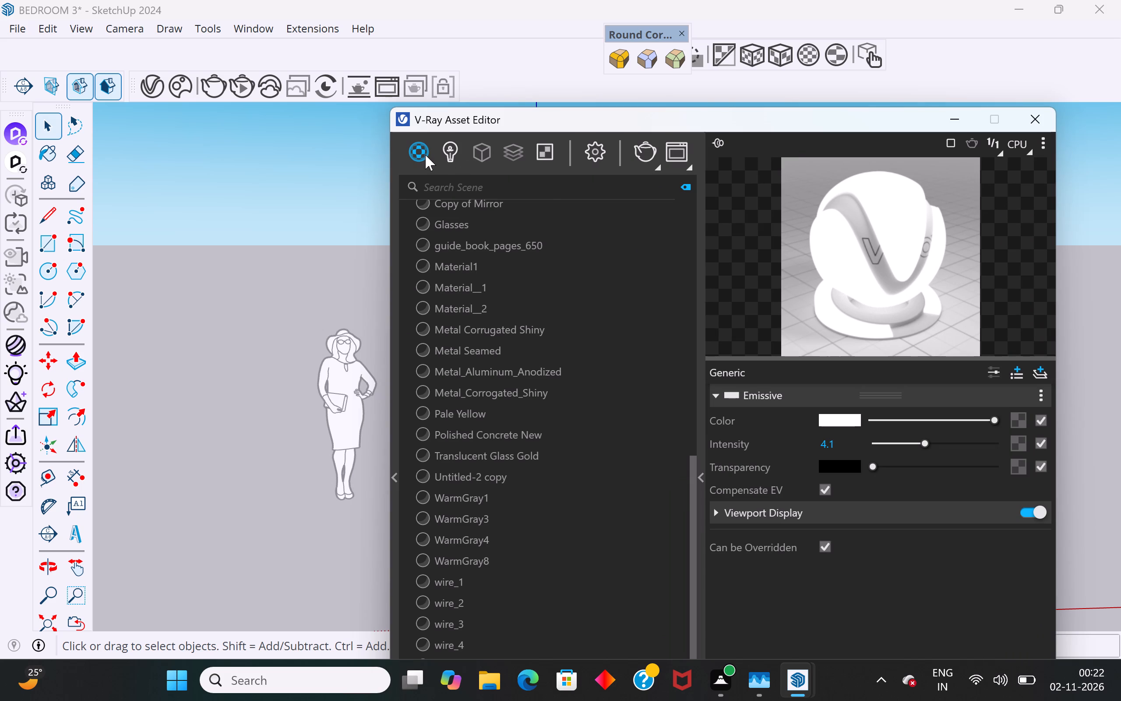
right_click(425, 155)
click(461, 190)
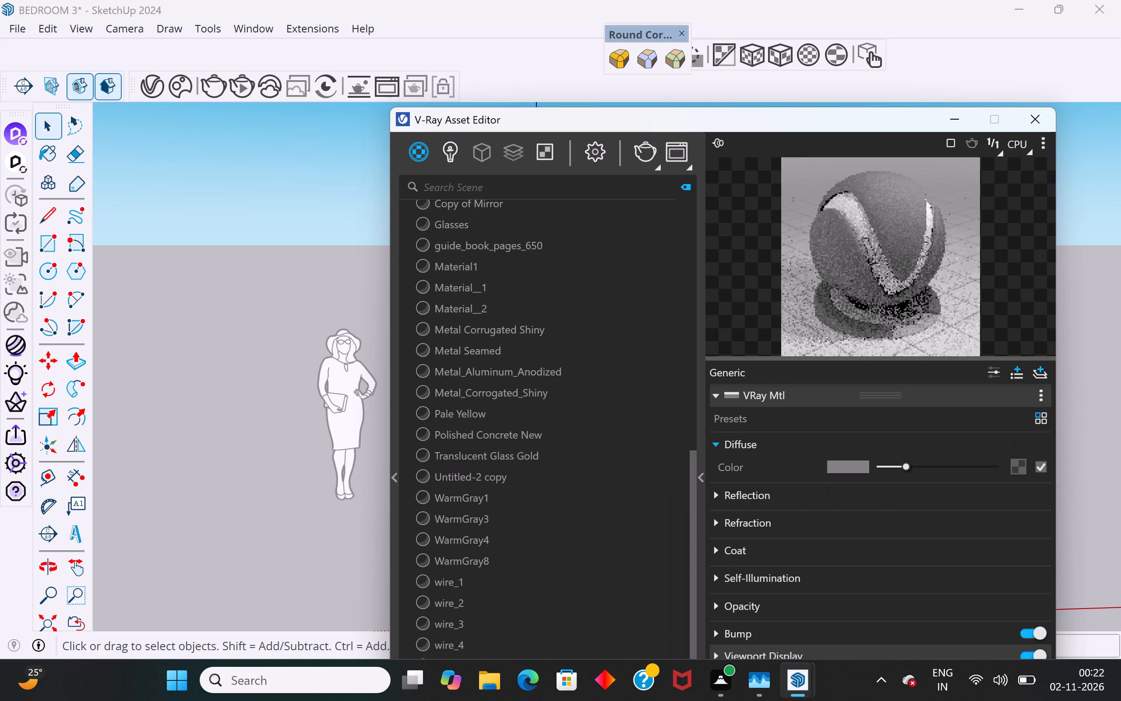
scroll(532, 483, up, 12)
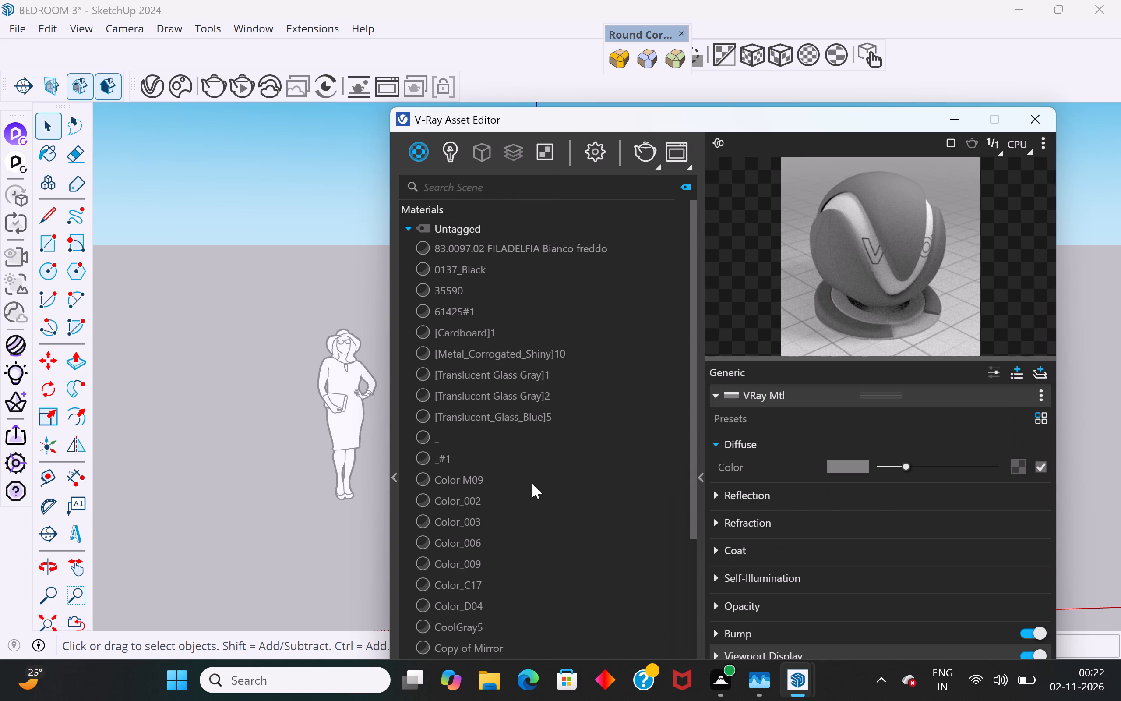
scroll(532, 483, up, 2)
scroll(532, 483, down, 11)
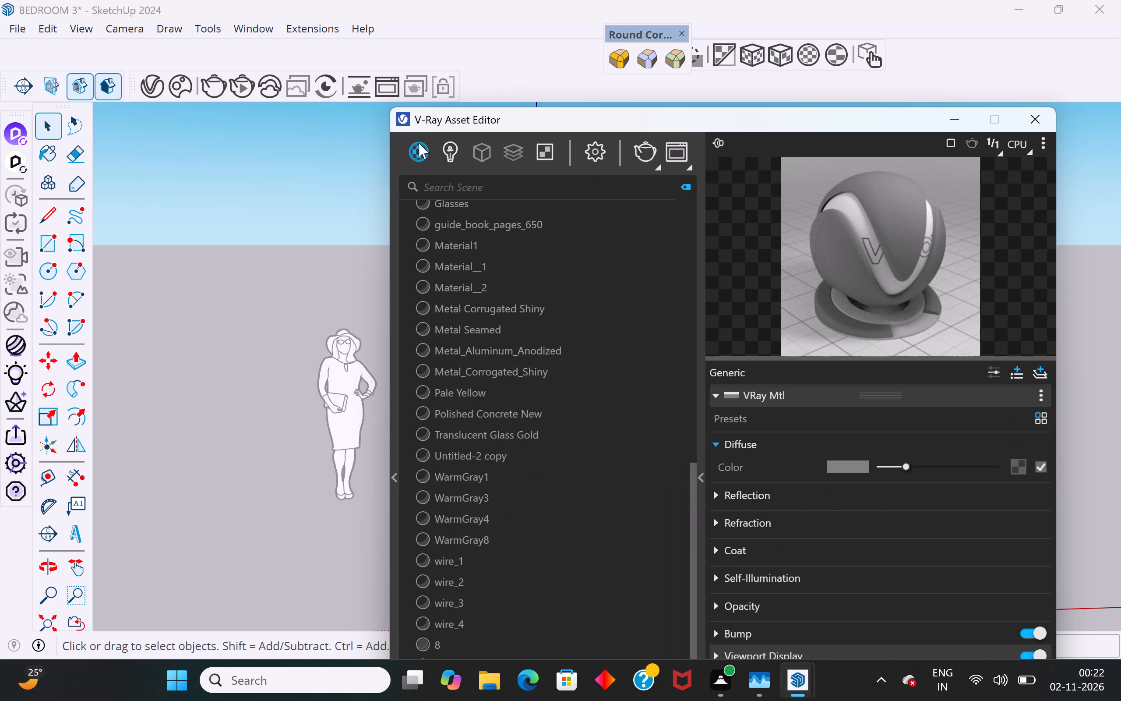
scroll(512, 503, up, 8)
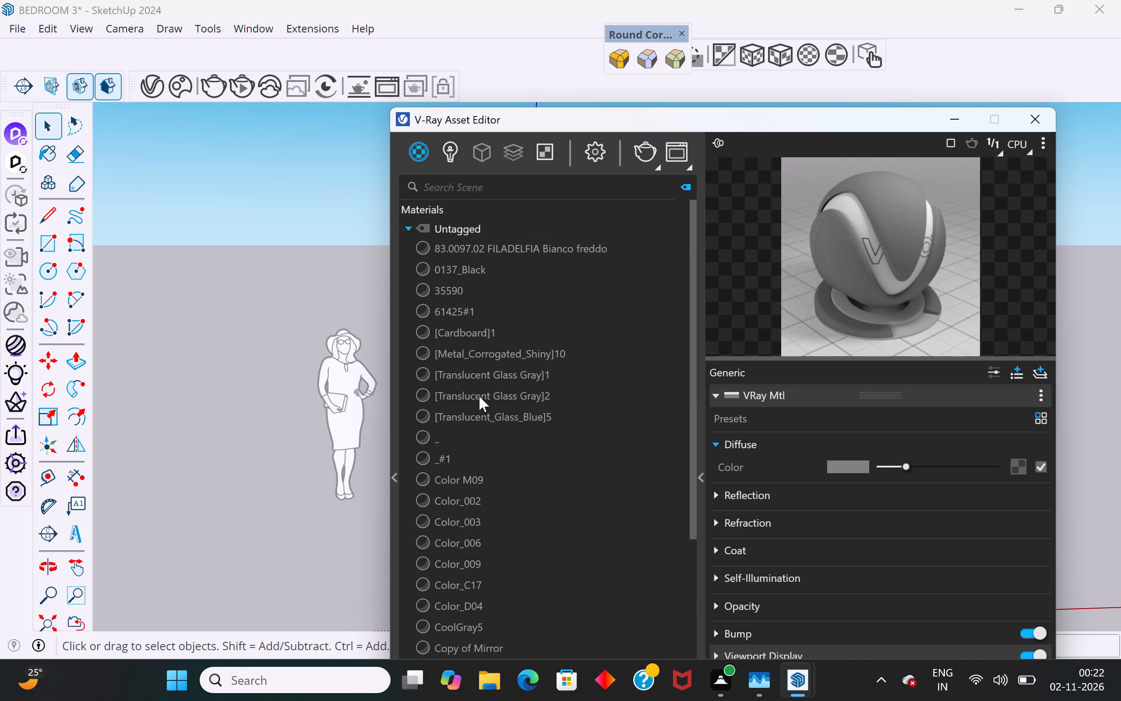
right_click(417, 151)
click(450, 188)
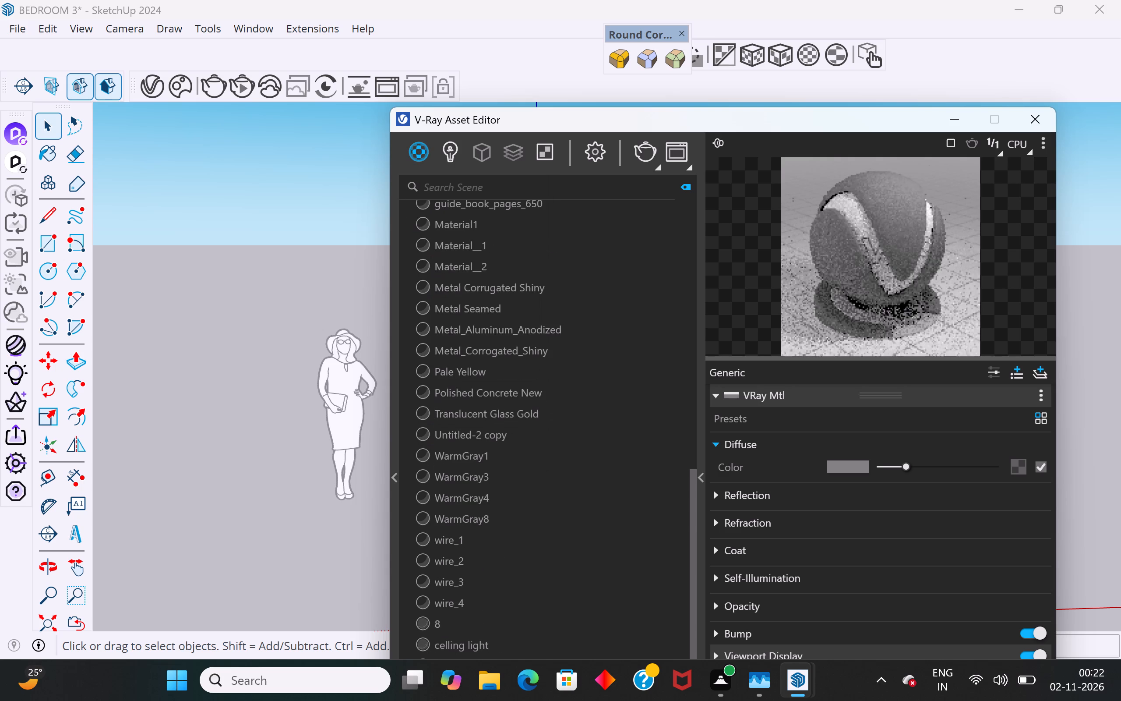
Apply the Generic#1 V-Ray material to the selected floor face and leave the floor group.
scroll(452, 573, down, 4)
scroll(451, 576, up, 2)
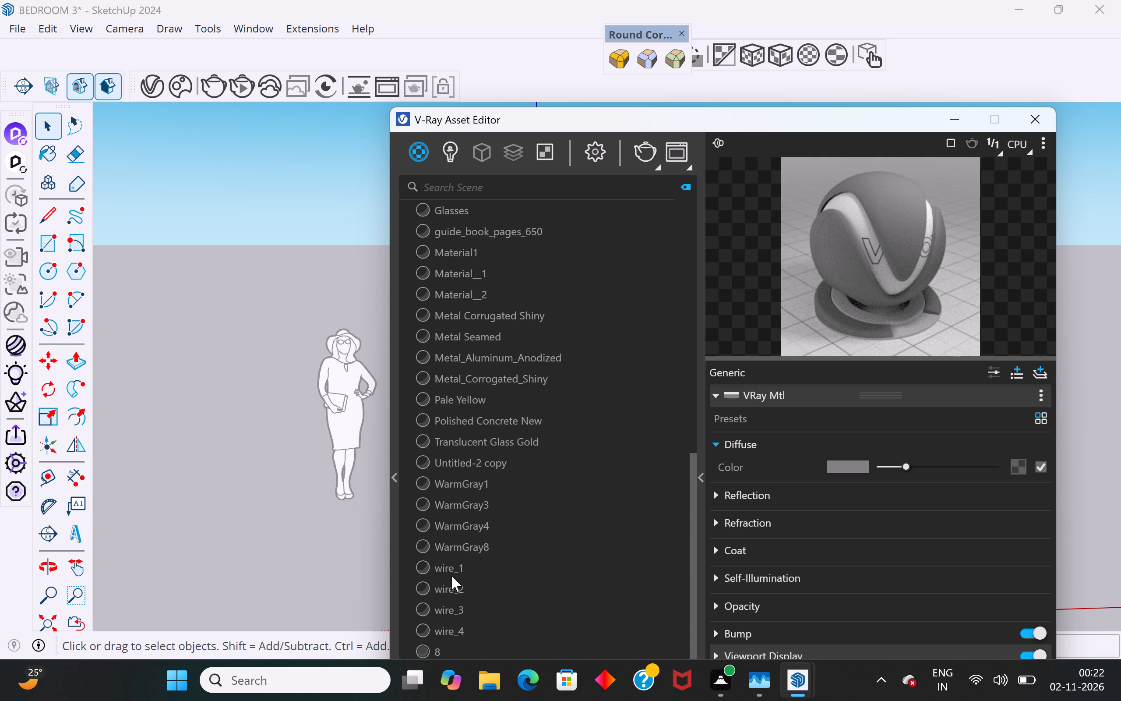
scroll(451, 576, up, 11)
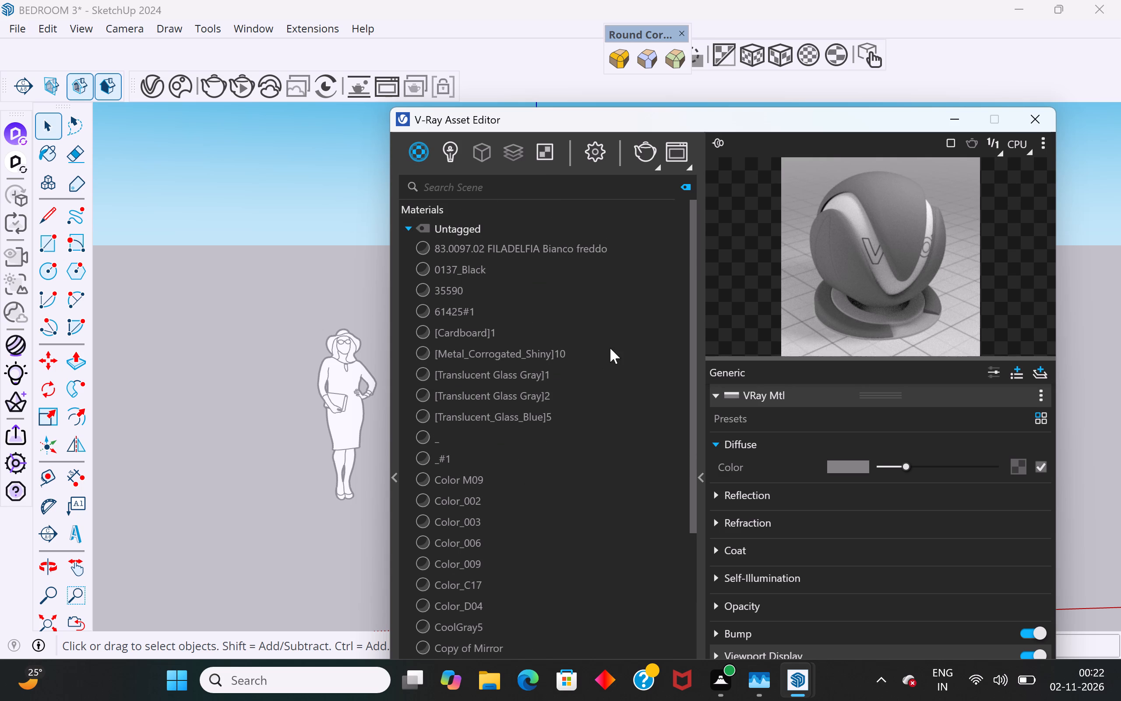
scroll(600, 388, up, 1)
drag(735, 114, 759, 23)
scroll(613, 436, down, 3)
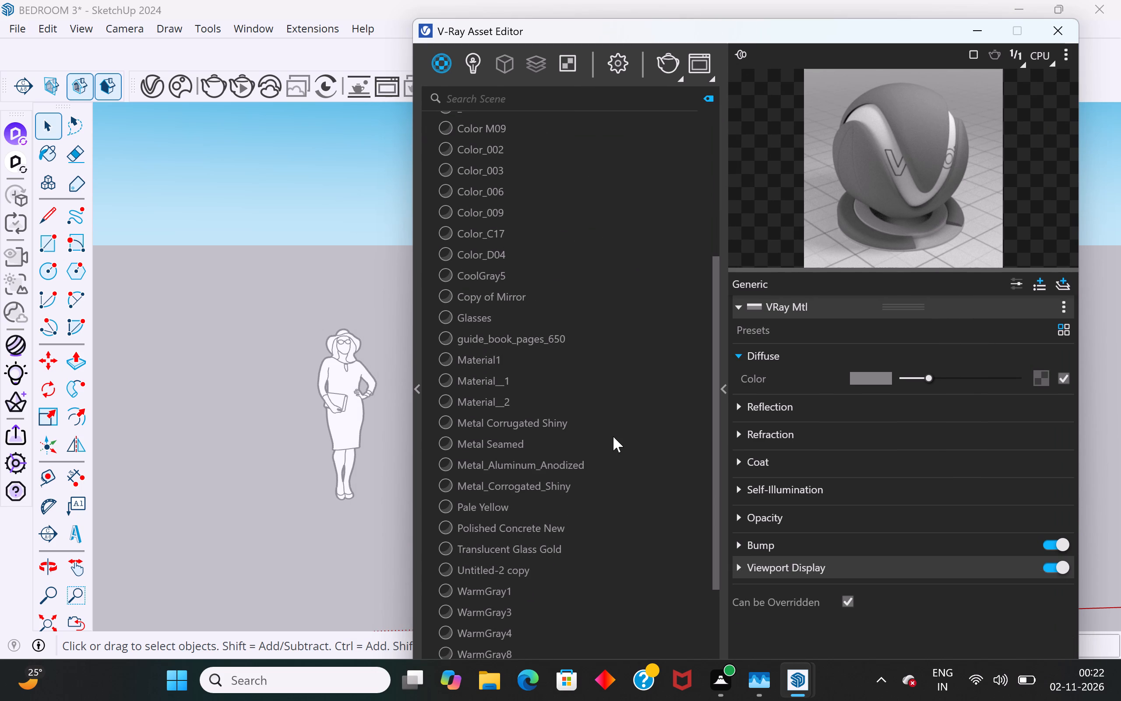
scroll(613, 436, down, 6)
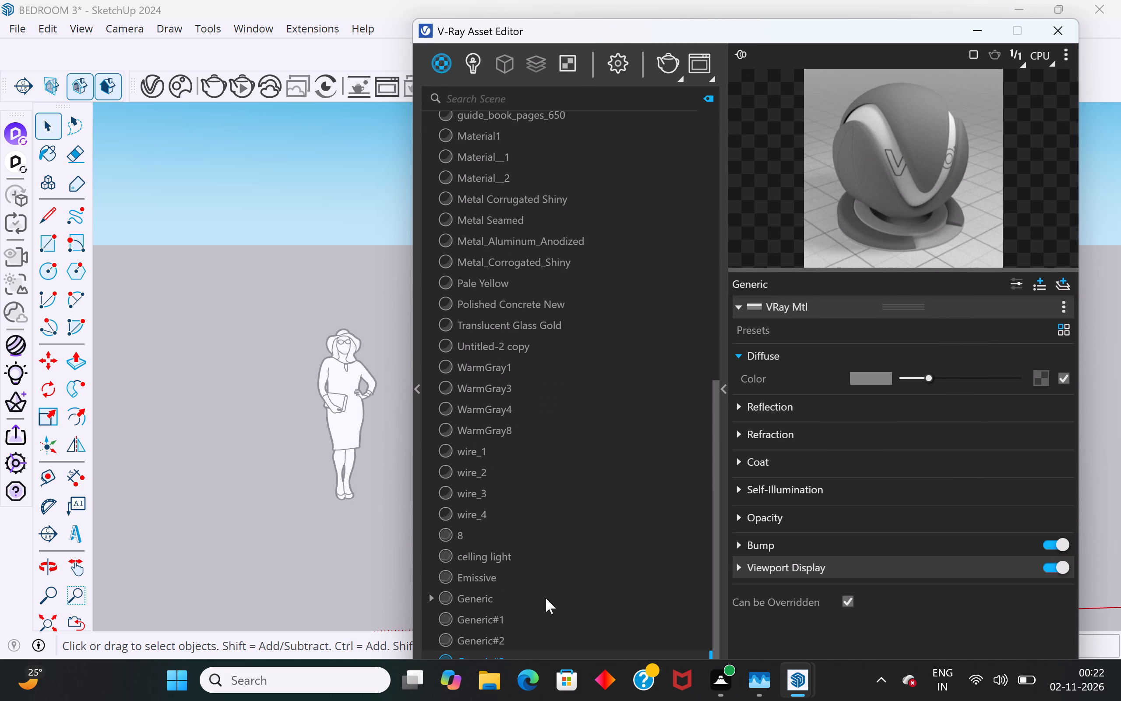
click(515, 641)
click(498, 617)
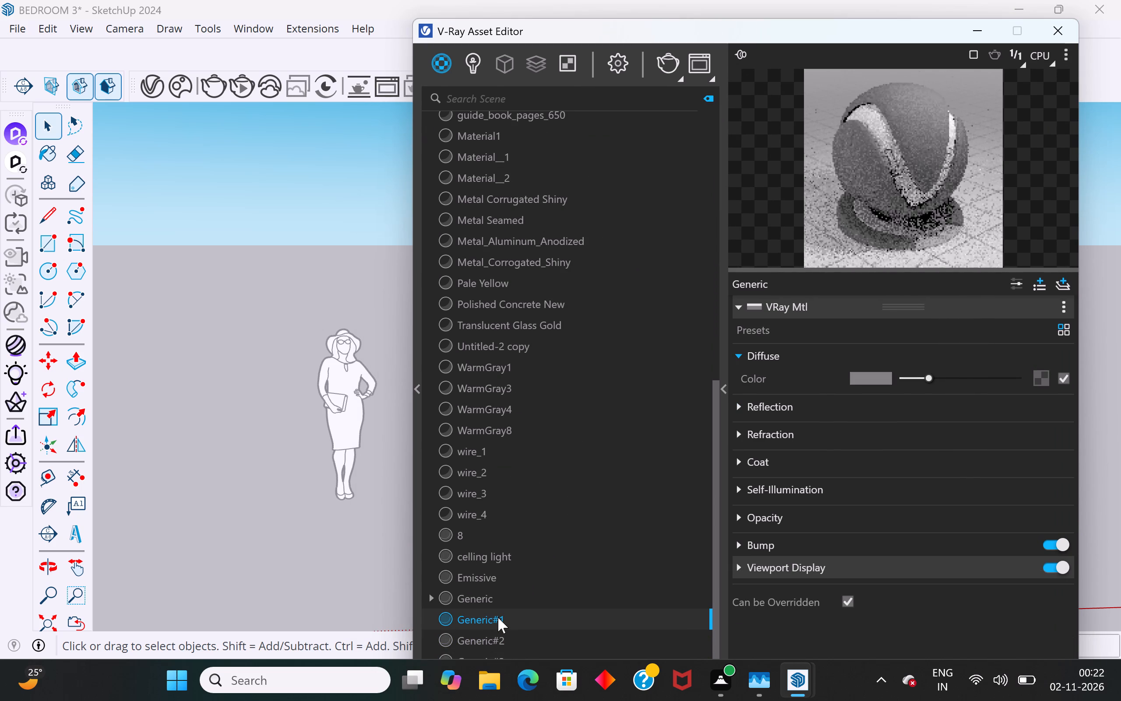
drag(728, 34, 1044, 71)
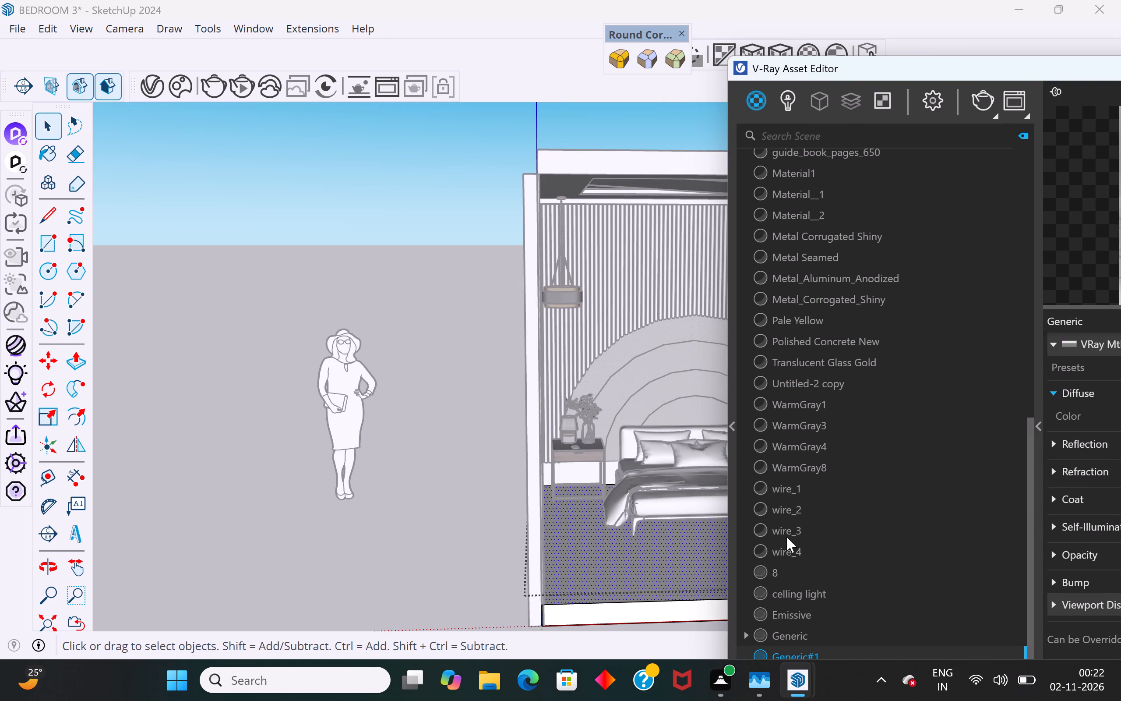
right_click(808, 655)
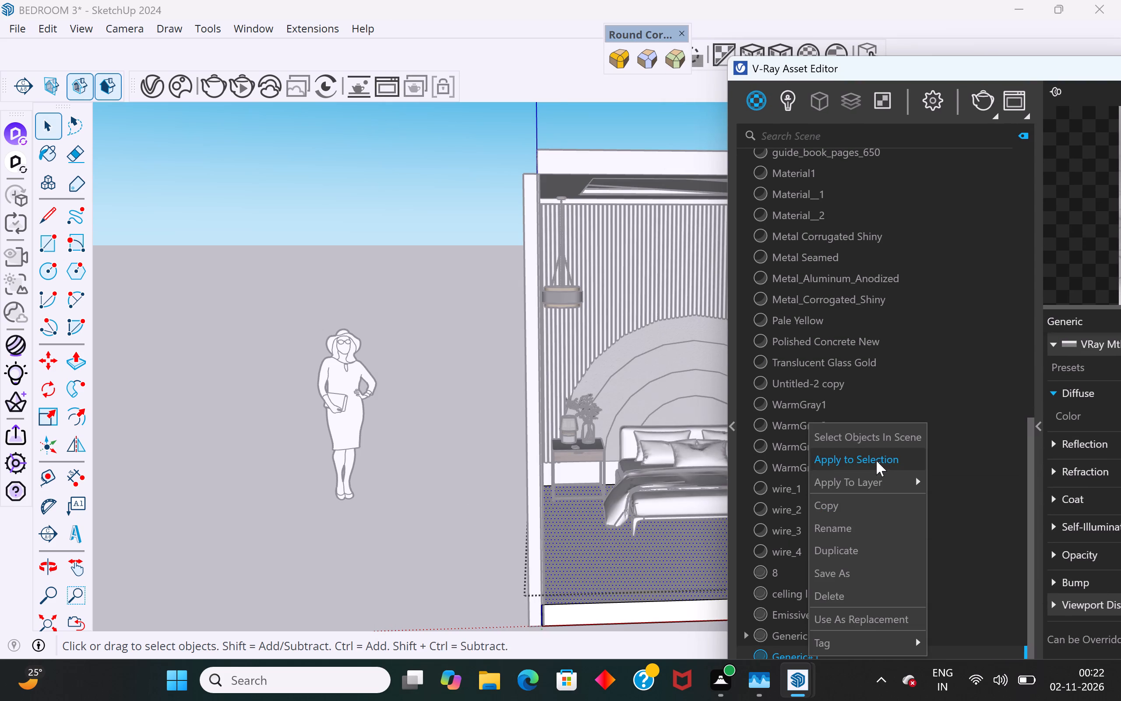
click(876, 460)
click(412, 463)
Examine the bedroom floor from above and from the open corner of the room.
scroll(444, 496, down, 4)
middle_drag(441, 388, 325, 495)
scroll(603, 567, up, 3)
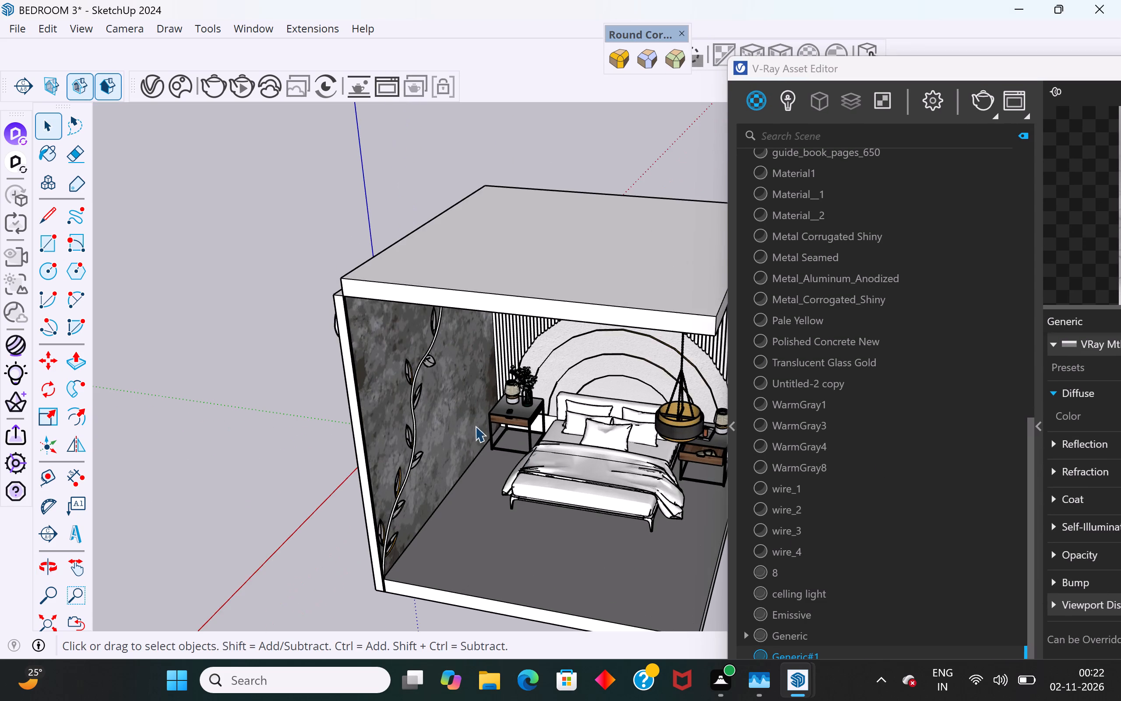
scroll(478, 424, down, 4)
middle_drag(574, 528, 580, 414)
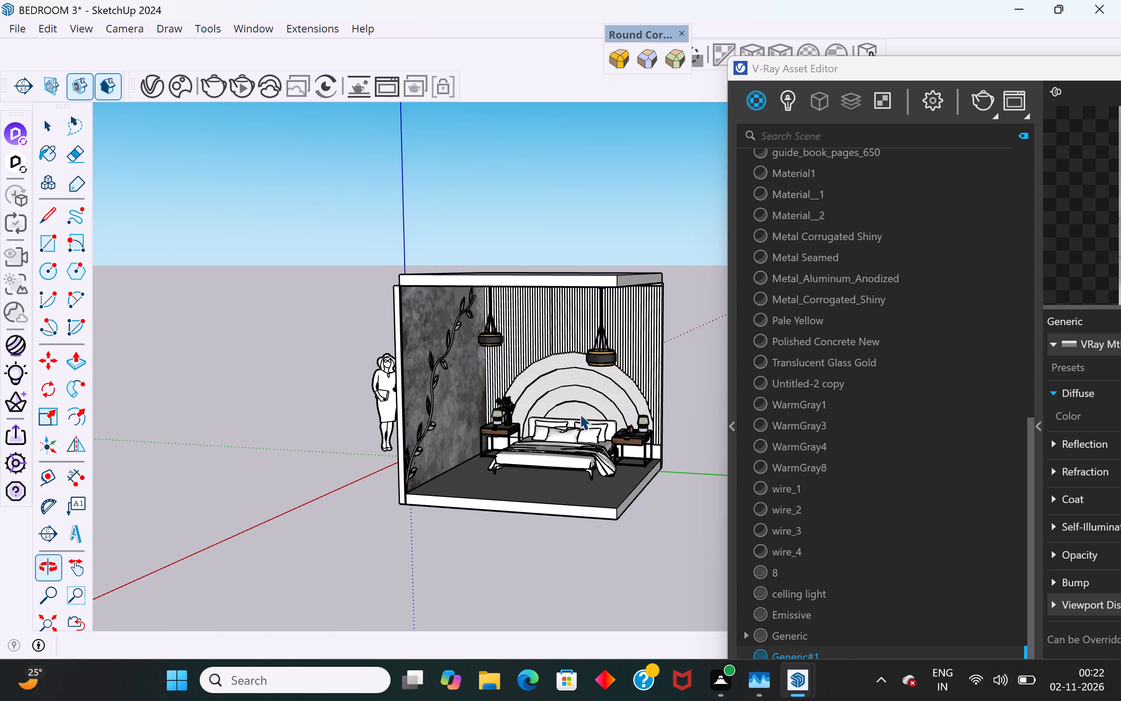
middle_drag(580, 414, 441, 424)
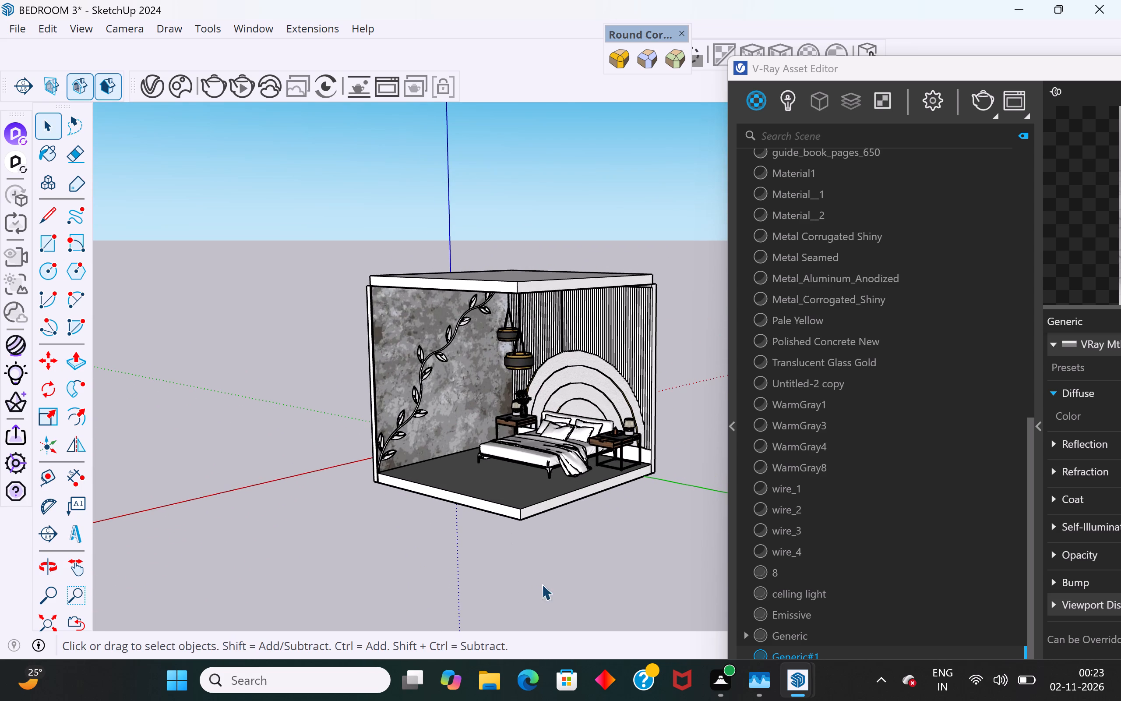
click(561, 564)
Start assigning an image-file texture to the diffuse color of the Generic#1 material.
drag(1028, 71, 763, 71)
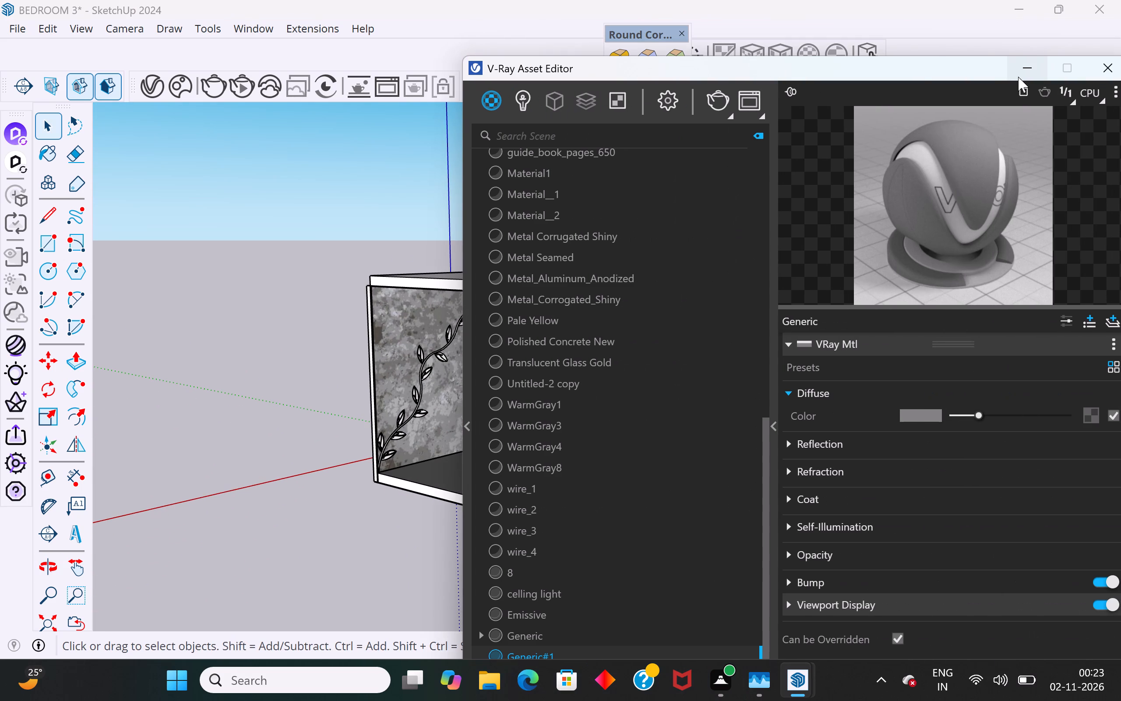
click(929, 415)
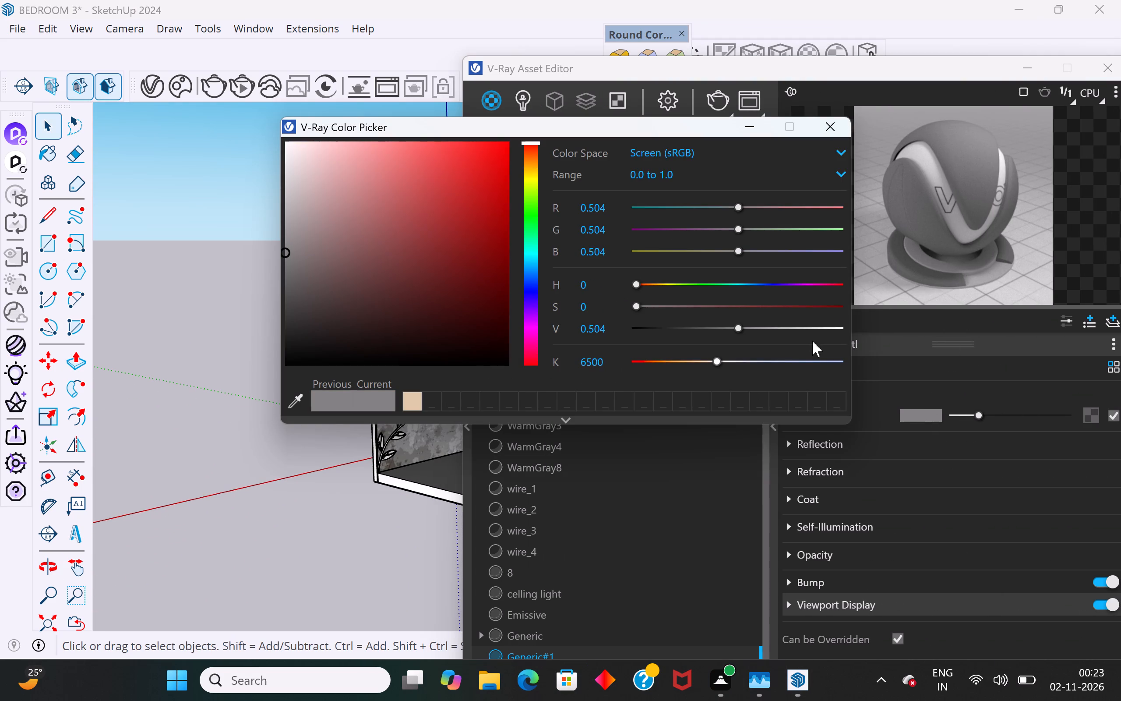
click(828, 128)
click(1095, 421)
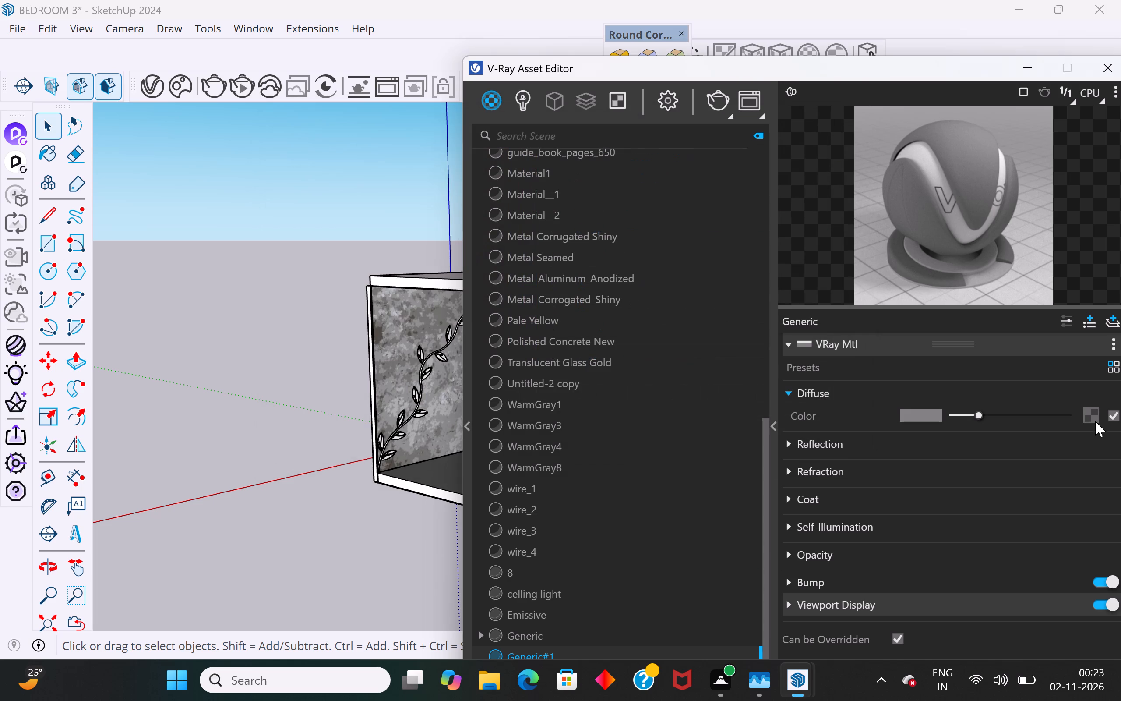
click(1040, 438)
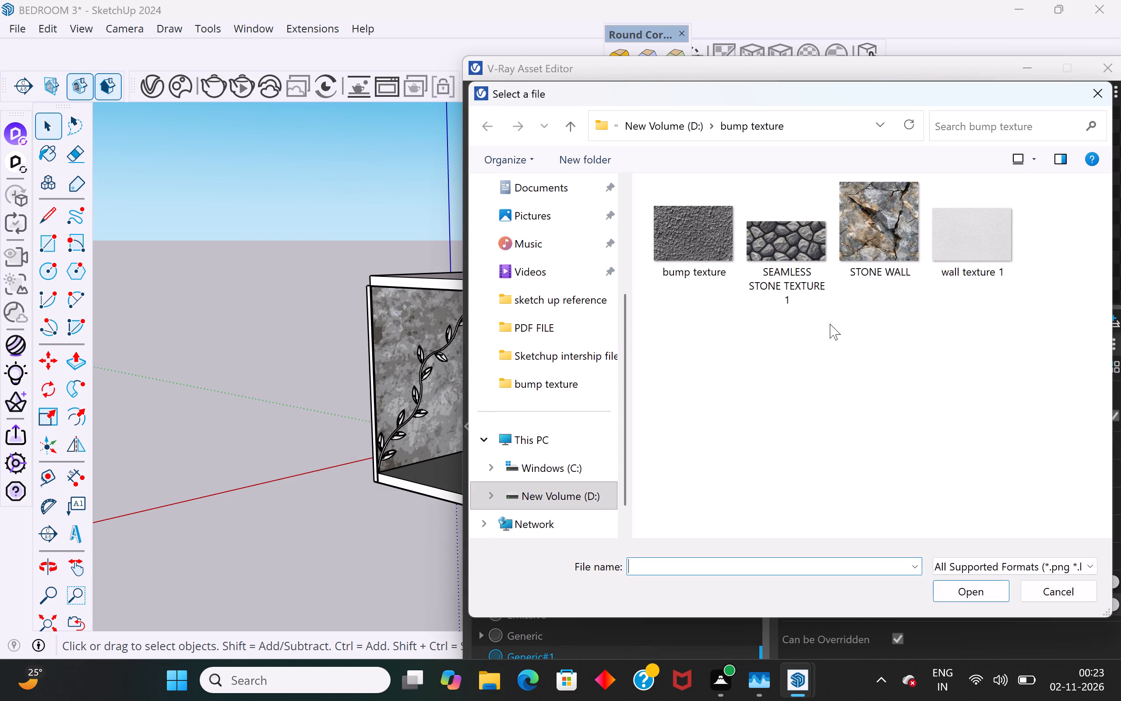
Browse the material, concrete and bump texture folders on drive D for a suitable floor texture.
click(562, 124)
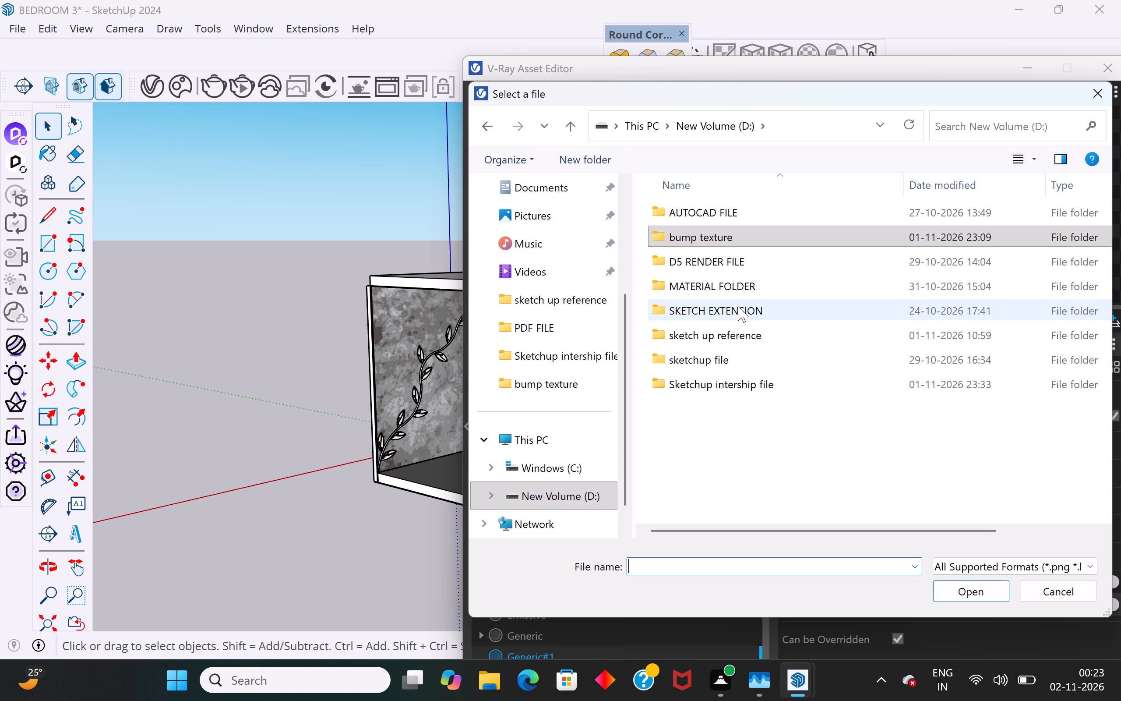
click(746, 283)
double_click(746, 283)
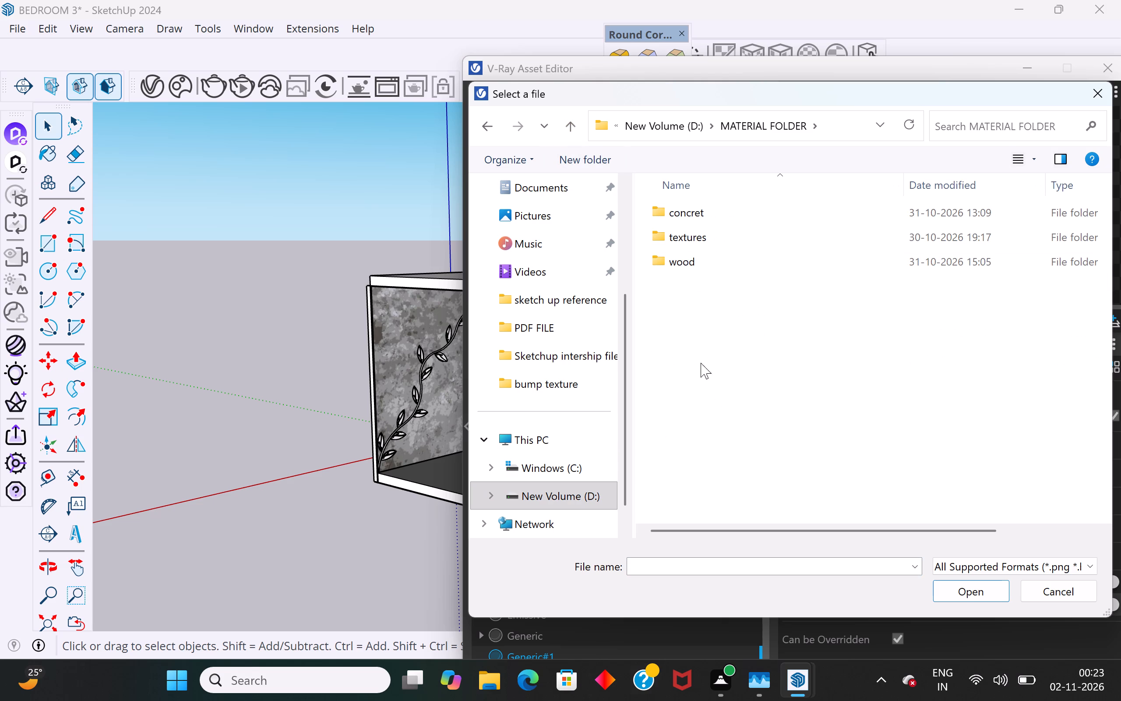
double_click(715, 235)
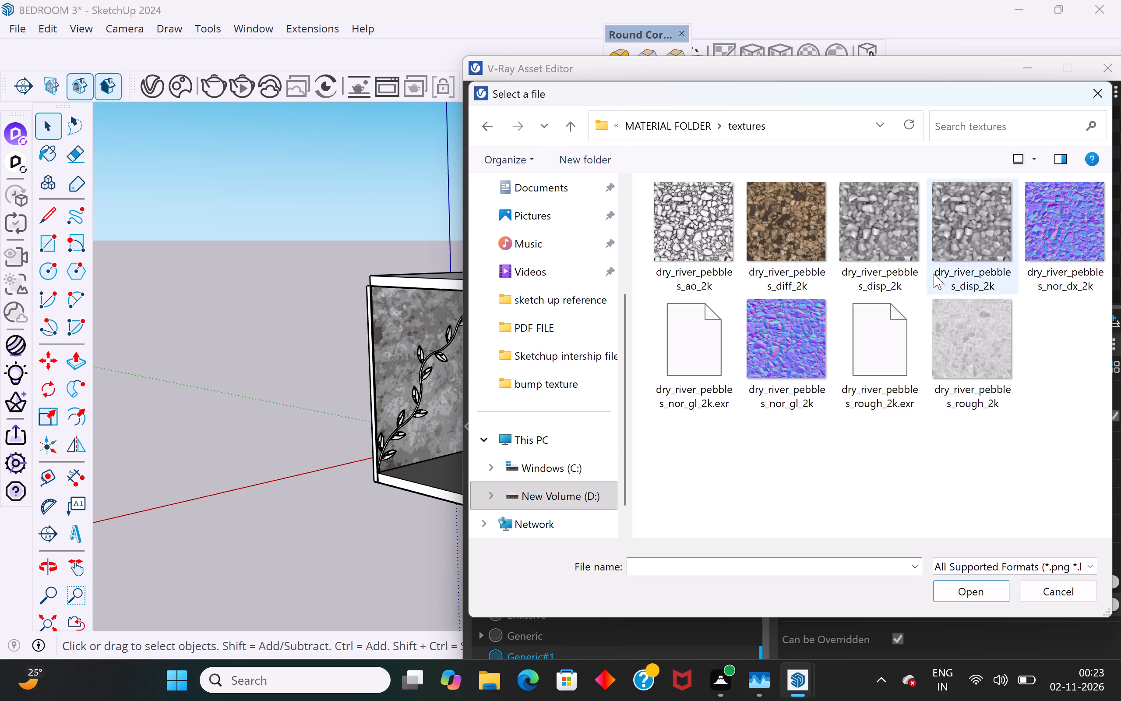
click(570, 119)
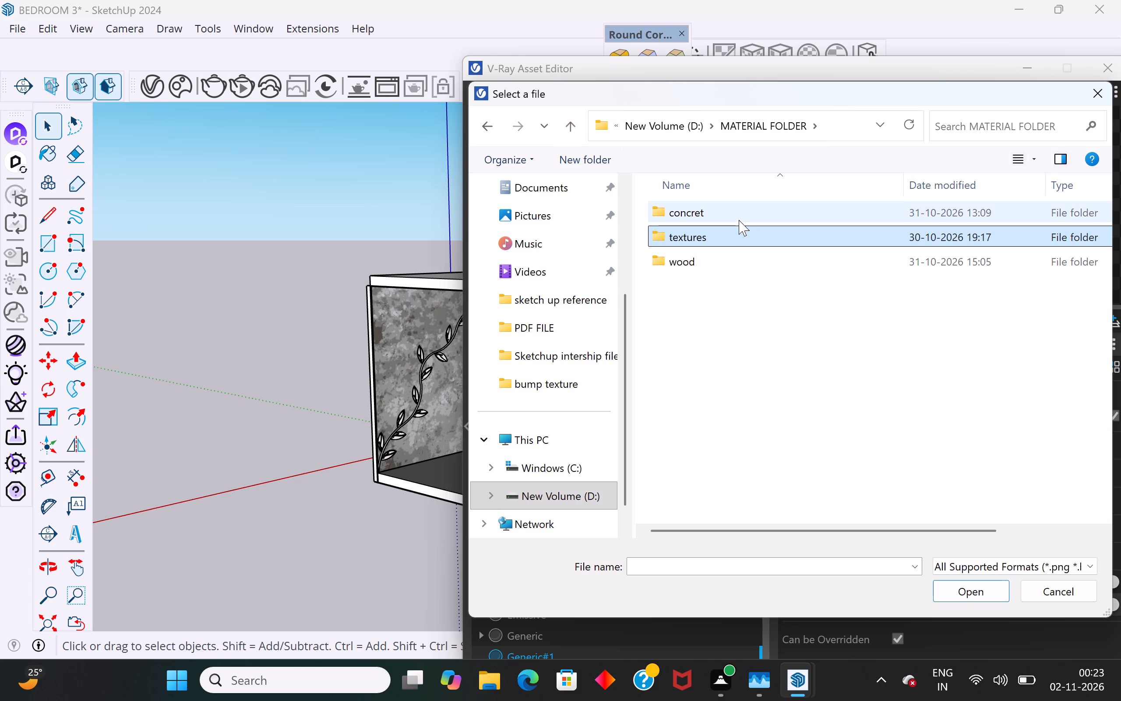
double_click(739, 220)
double_click(754, 211)
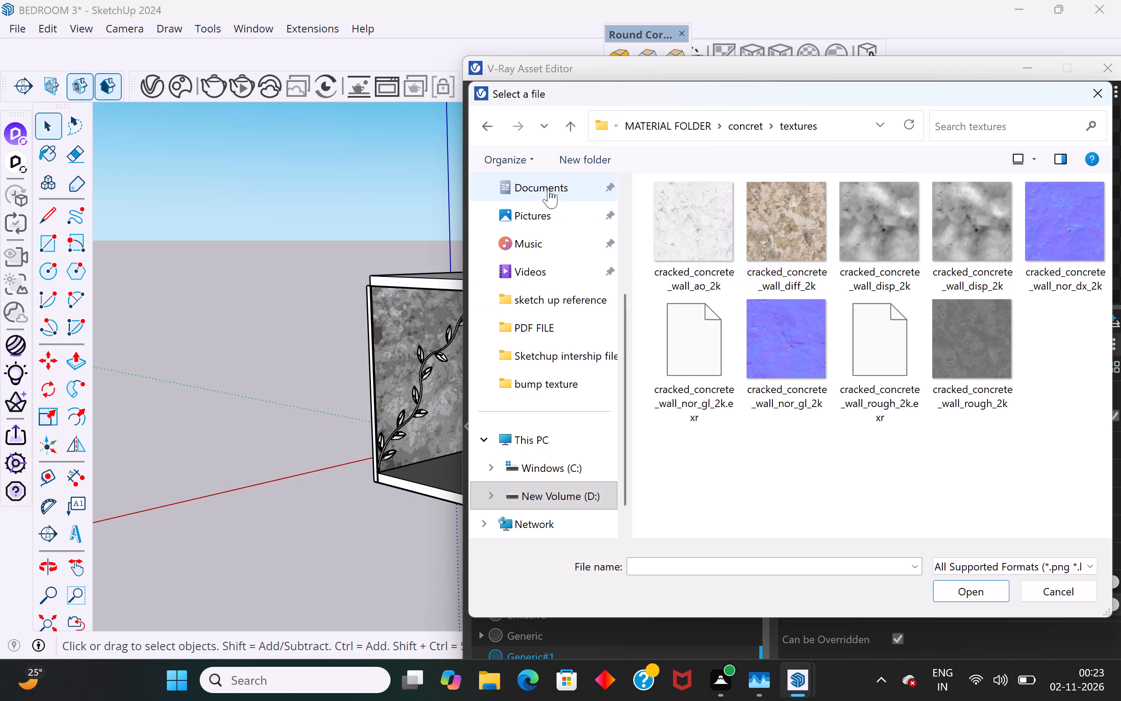
click(573, 129)
click(573, 129)
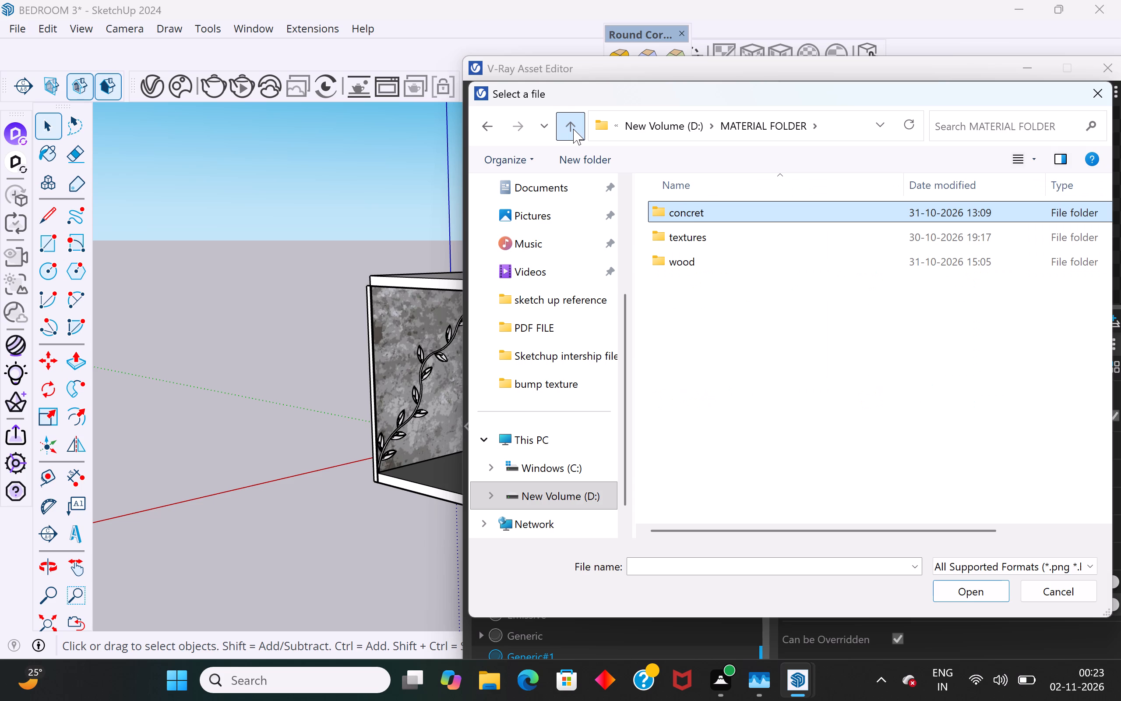
click(573, 129)
click(716, 262)
double_click(719, 234)
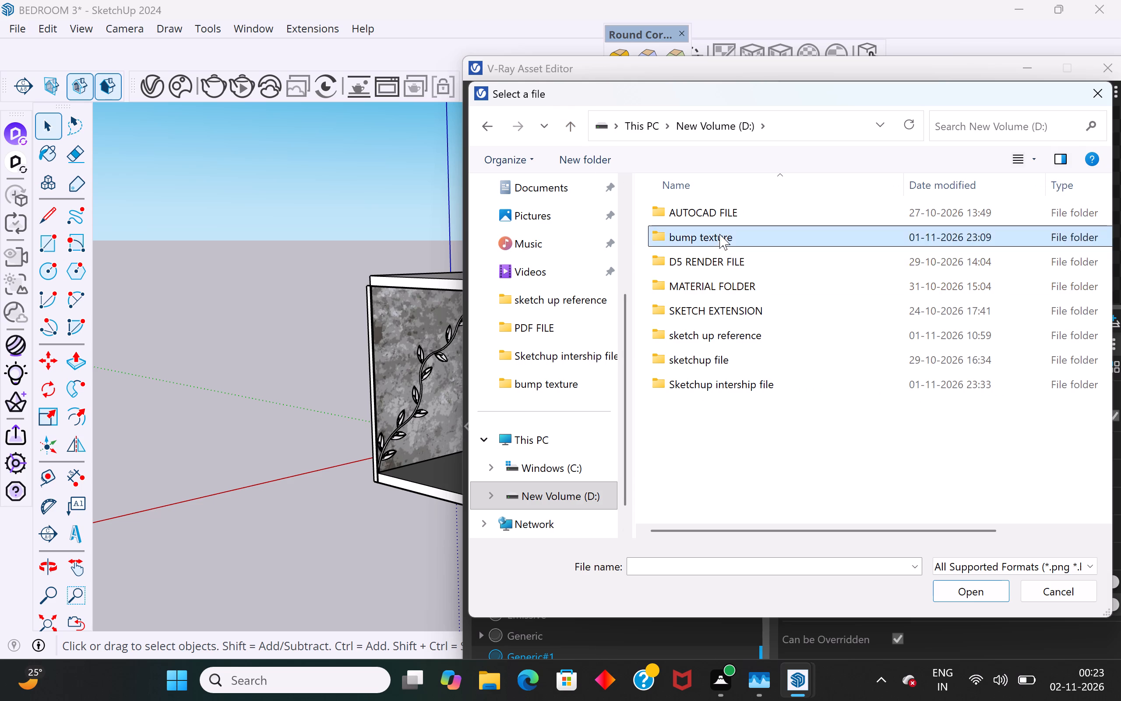
click(572, 132)
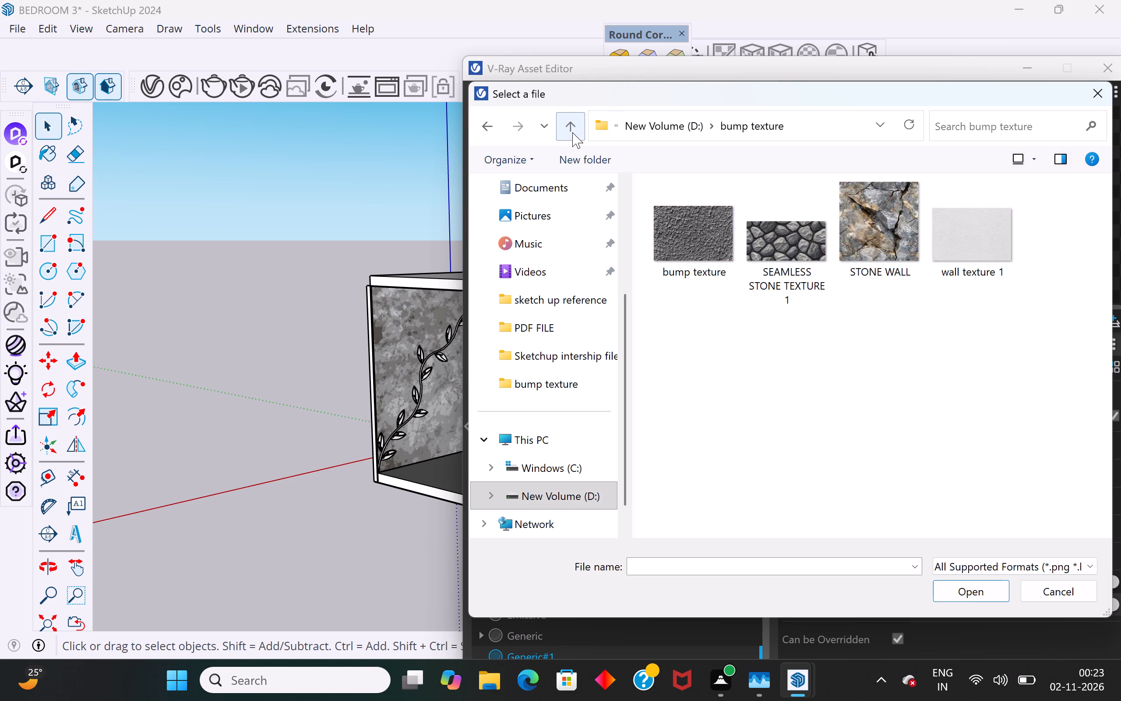
scroll(634, 437, down, 2)
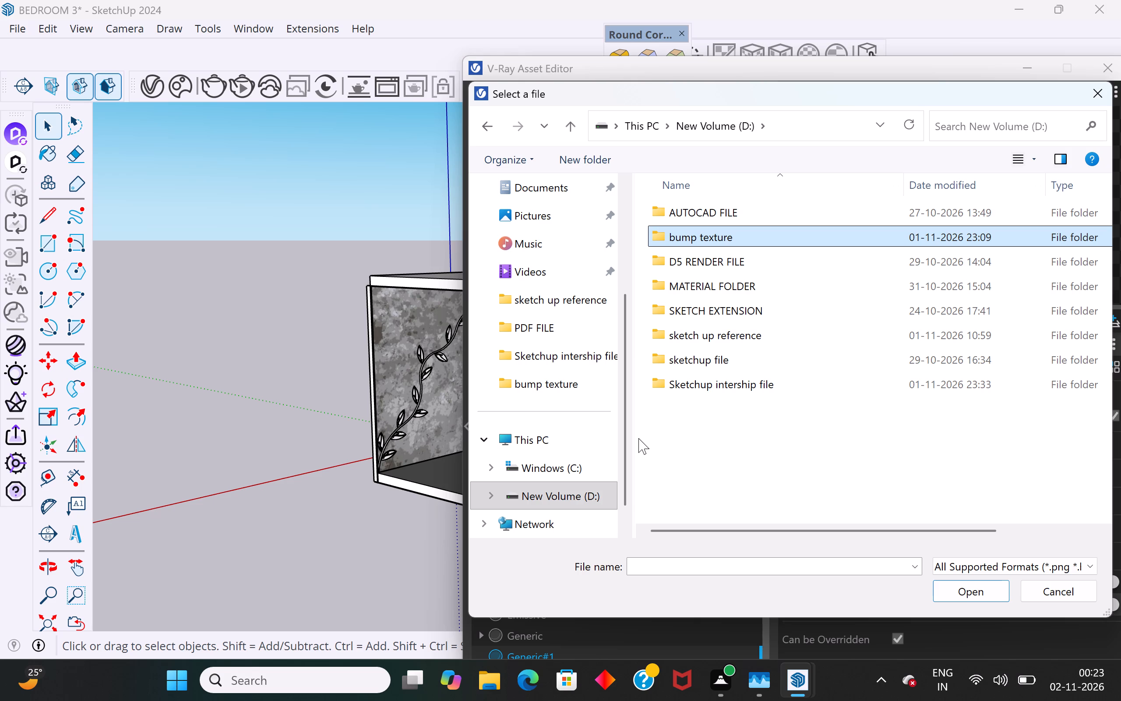
drag(942, 88, 818, 56)
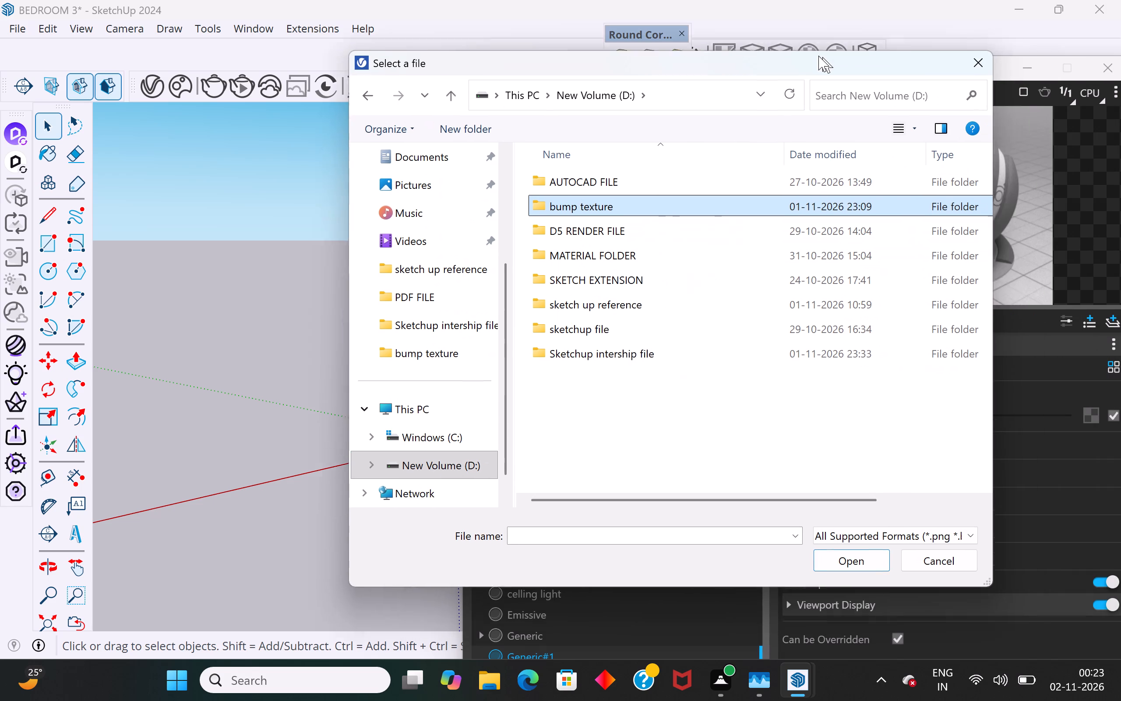
drag(818, 56, 774, 50)
double_click(537, 203)
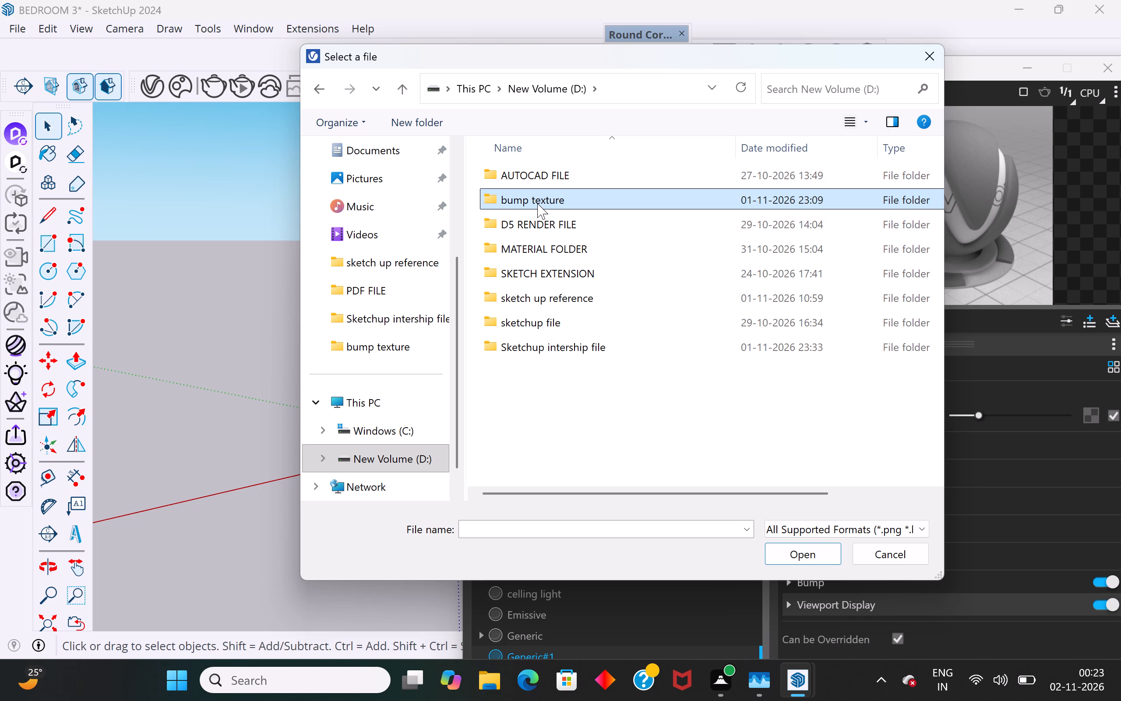
click(406, 98)
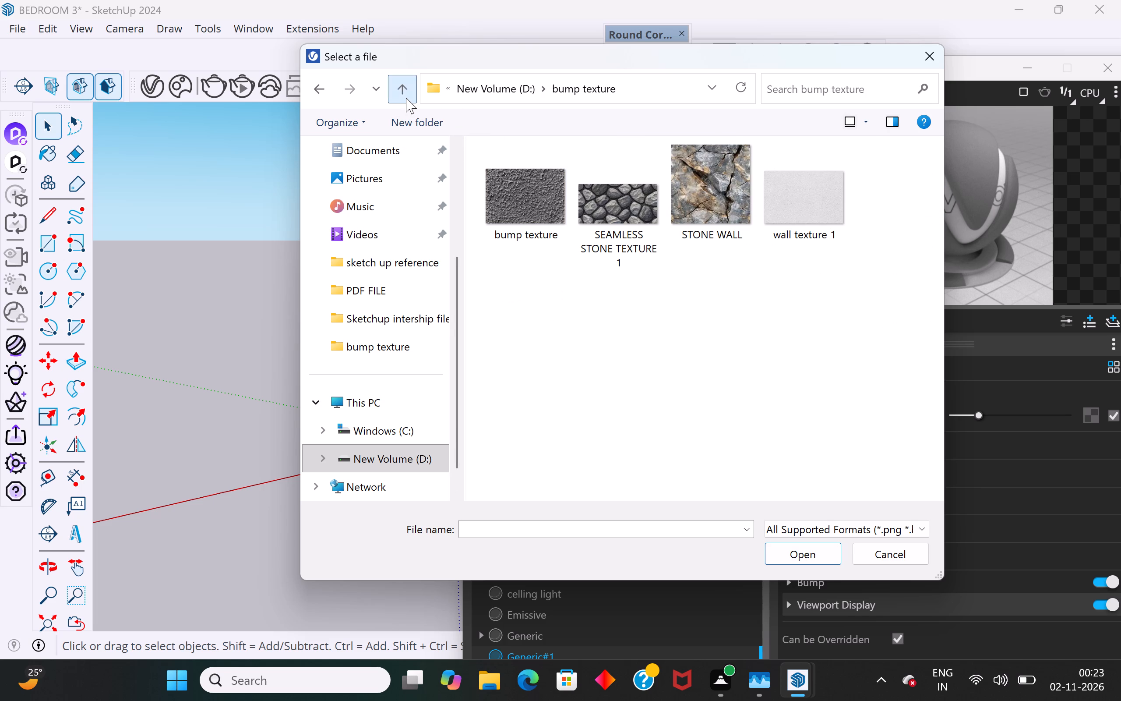
Load japanese_cedar_planks_diff_2k from the wood textures folder as the diffuse texture of Generic#1.
double_click(562, 248)
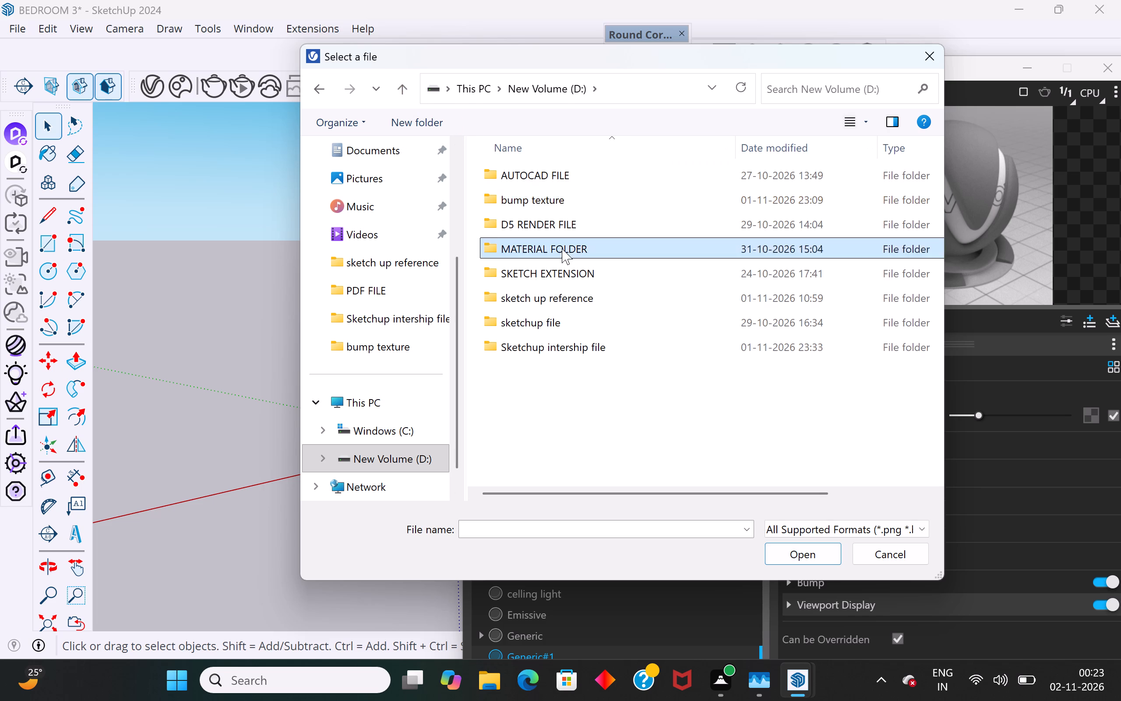
double_click(575, 217)
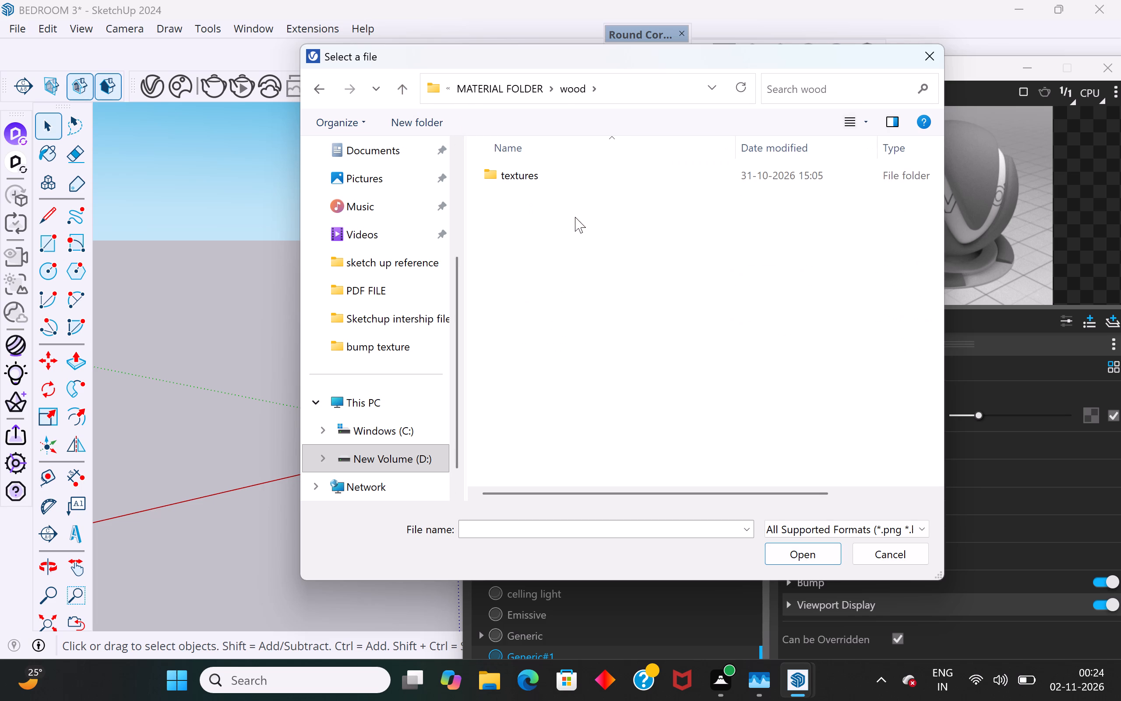
double_click(585, 177)
click(607, 191)
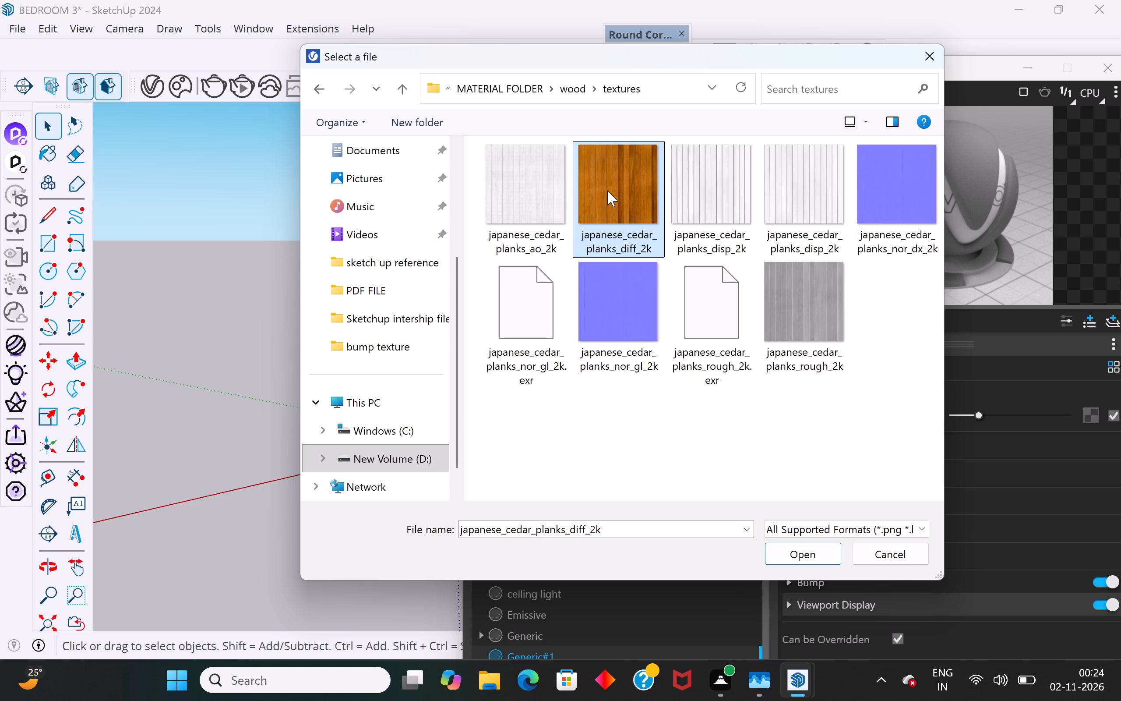
click(801, 555)
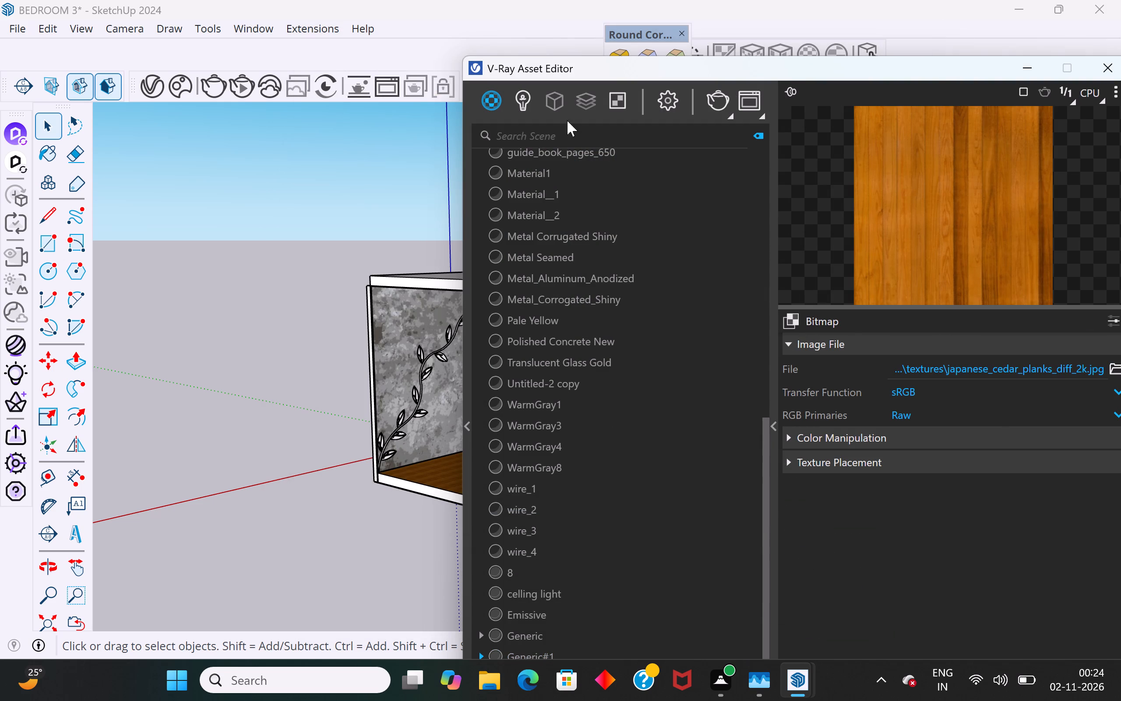
Refit the wood plank texture on the floor's top face with V-Ray's fitted tri-planar projection, then leave the floor group.
drag(623, 69, 914, 237)
middle_drag(546, 426, 636, 476)
scroll(534, 501, up, 10)
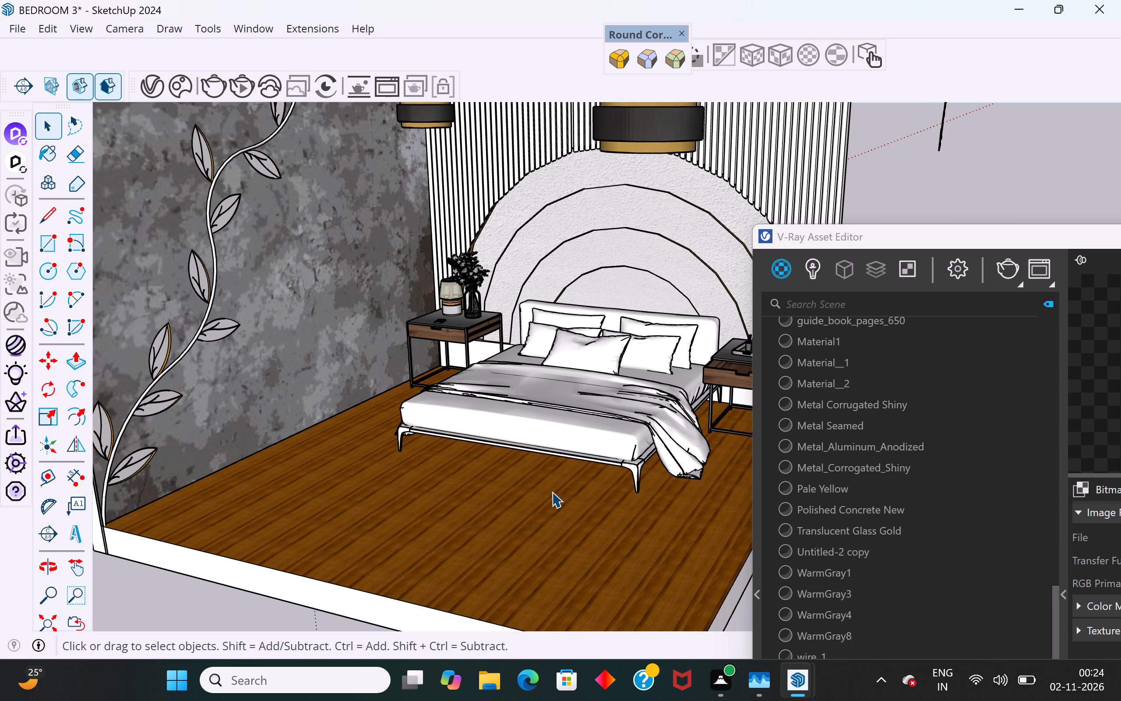
scroll(552, 492, down, 4)
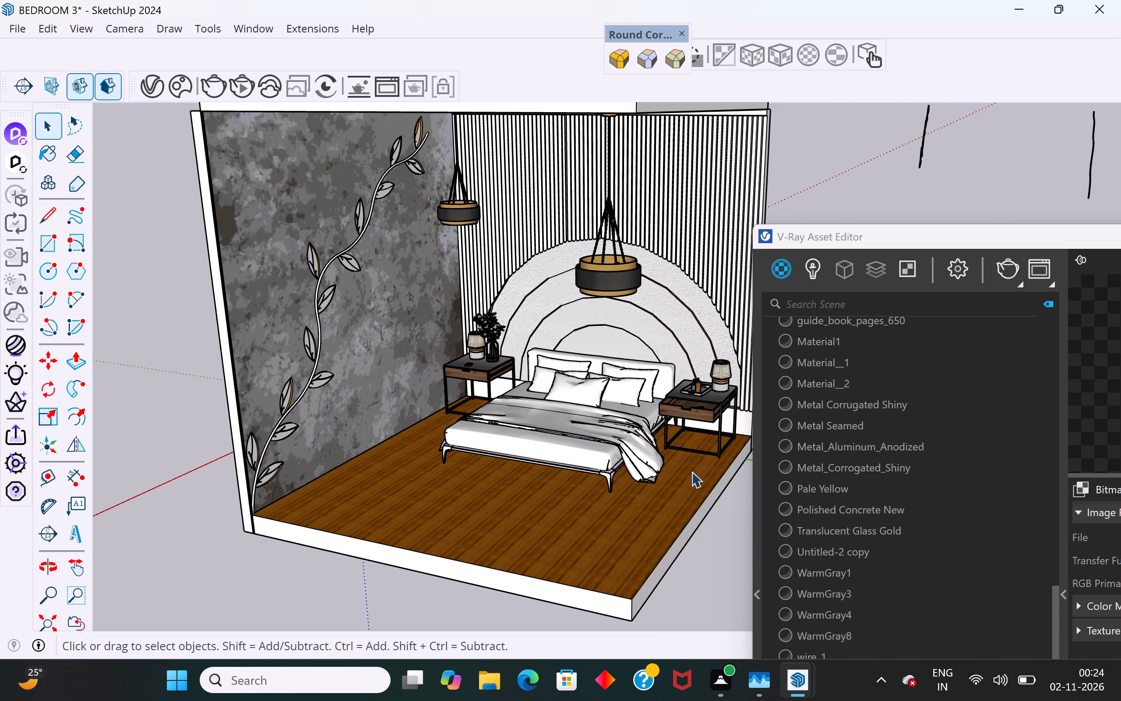
click(784, 58)
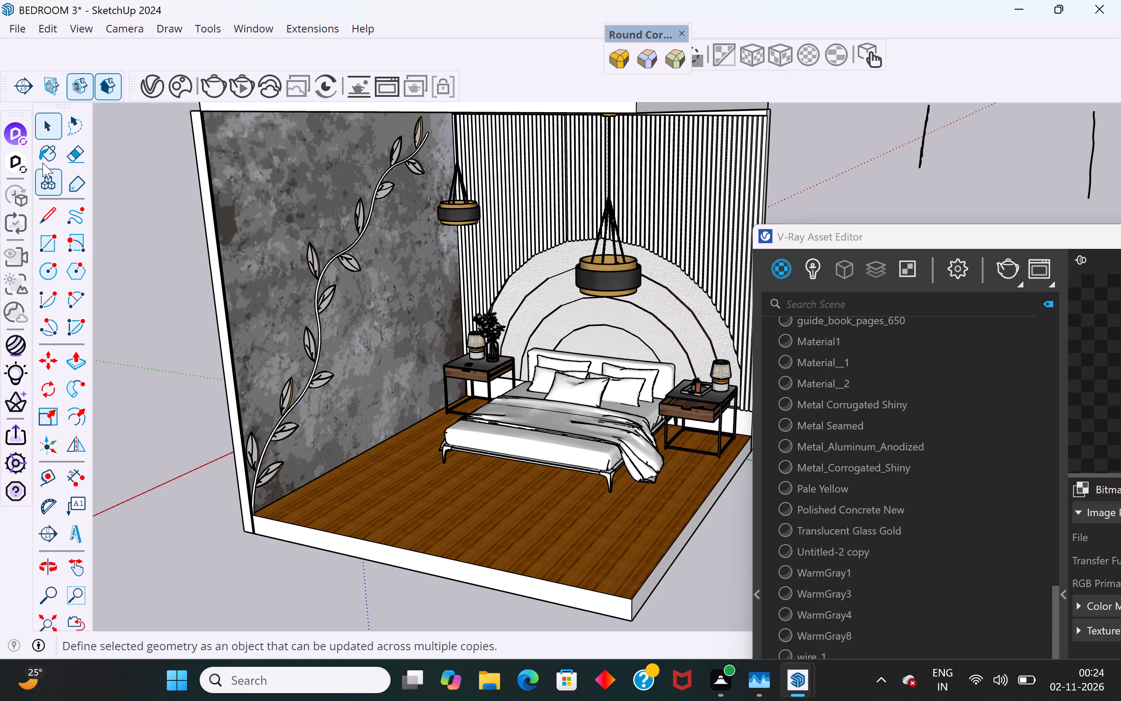
click(167, 248)
double_click(463, 517)
double_click(569, 552)
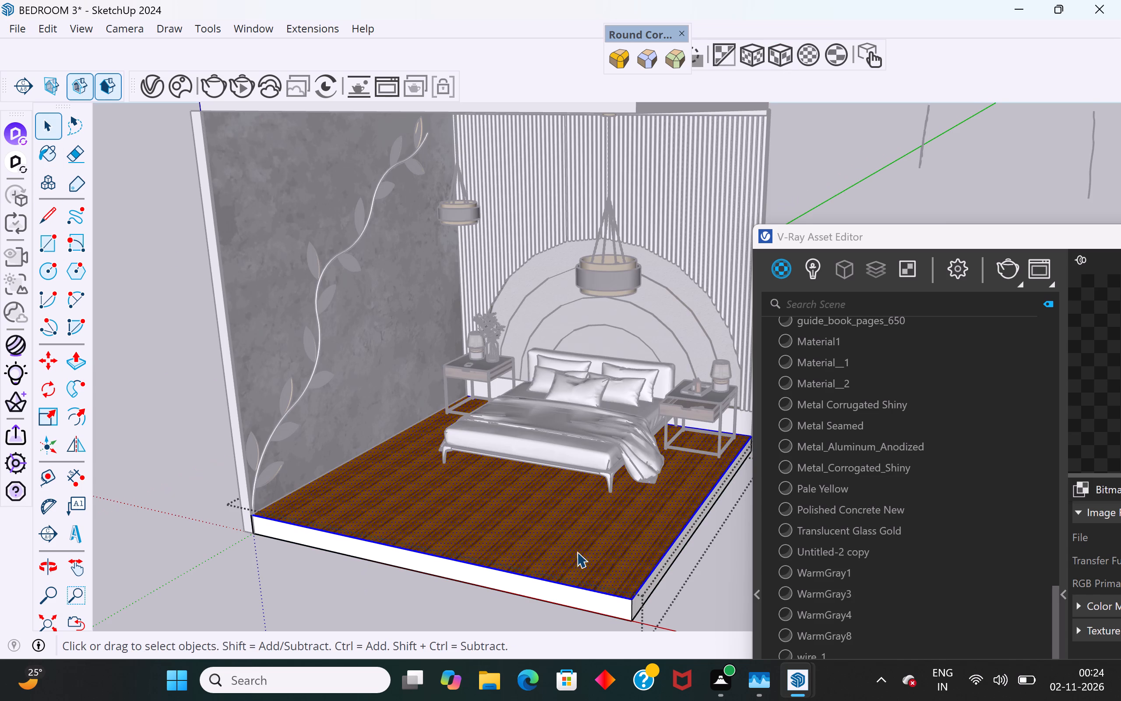
click(585, 545)
click(784, 59)
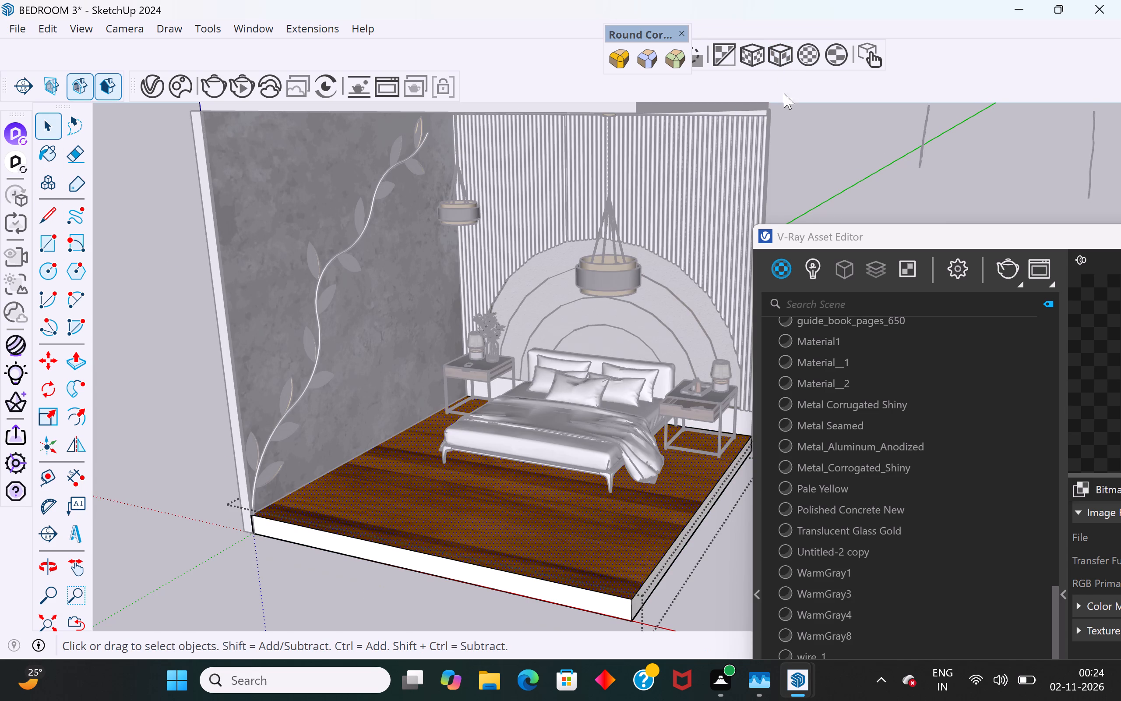
click(892, 187)
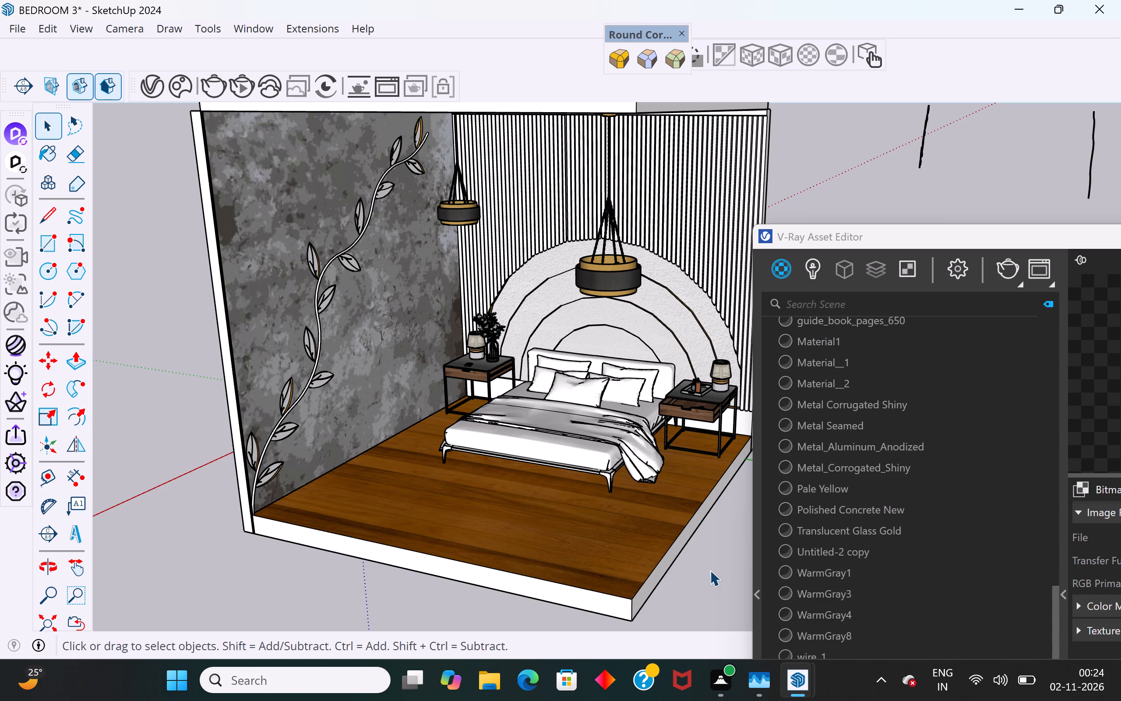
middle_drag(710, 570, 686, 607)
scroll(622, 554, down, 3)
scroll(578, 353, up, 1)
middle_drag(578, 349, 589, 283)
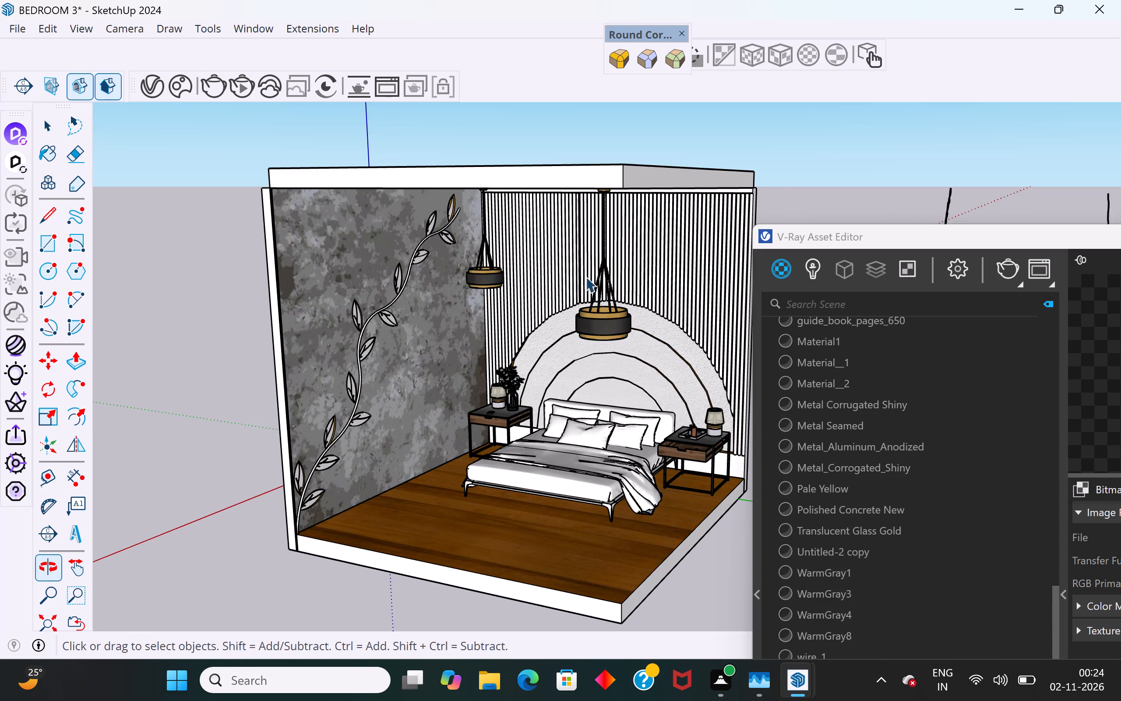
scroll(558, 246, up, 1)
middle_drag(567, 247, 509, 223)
Return to the Generic#1 material settings and raise its refraction color from black to a medium grey.
drag(875, 241, 1100, 295)
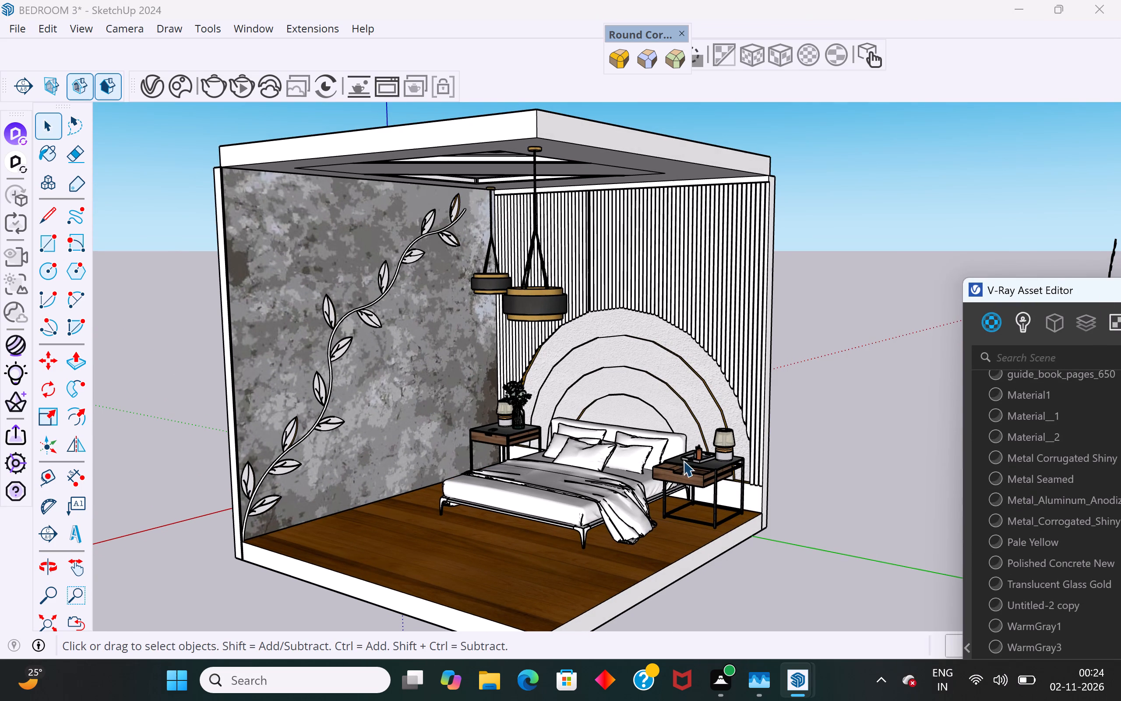
drag(1078, 290, 608, 160)
drag(897, 156, 810, 130)
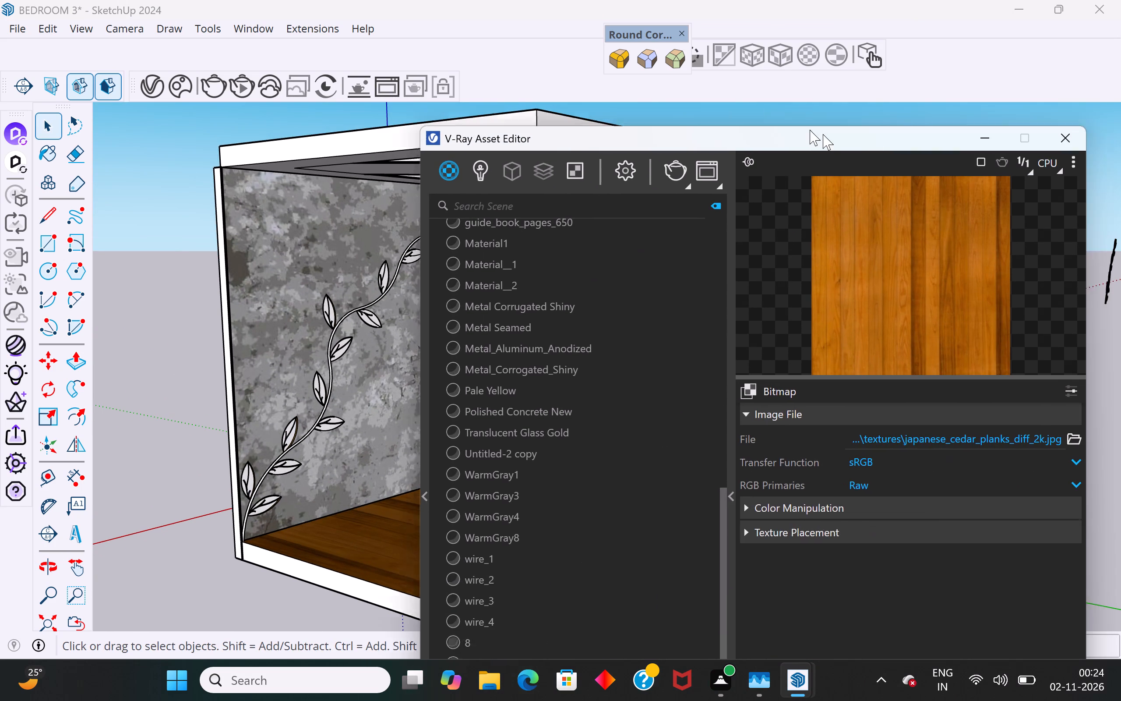
drag(810, 130, 750, 99)
drag(768, 99, 759, 36)
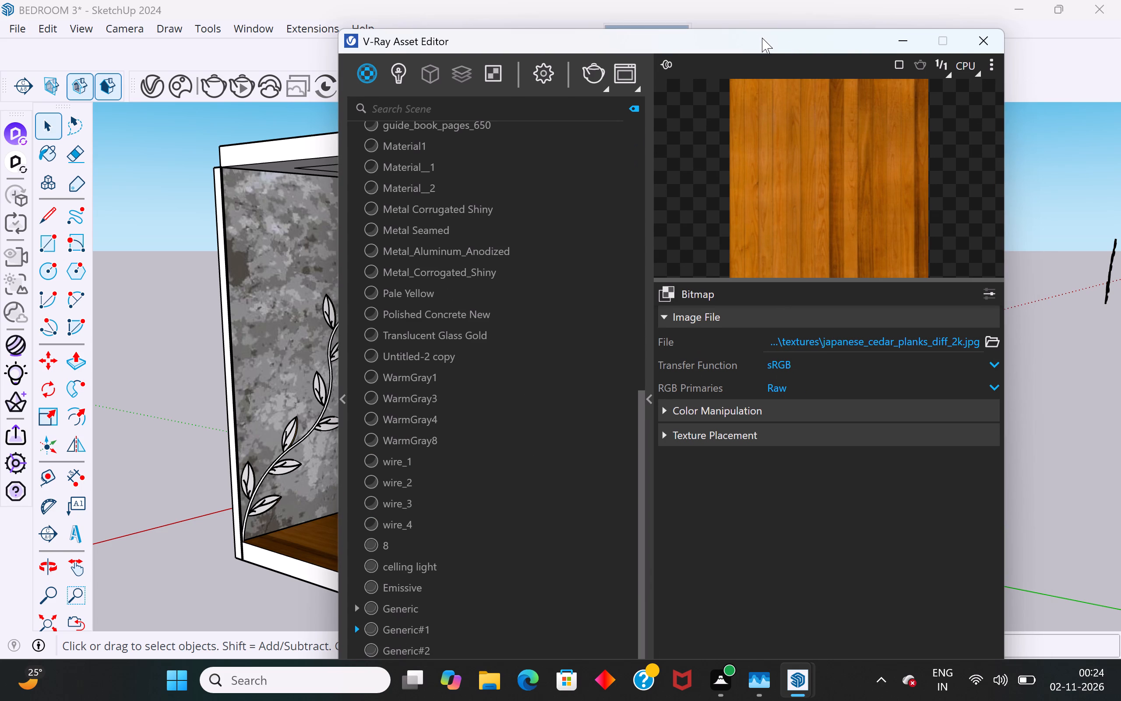
drag(787, 28, 781, 106)
drag(781, 106, 776, 173)
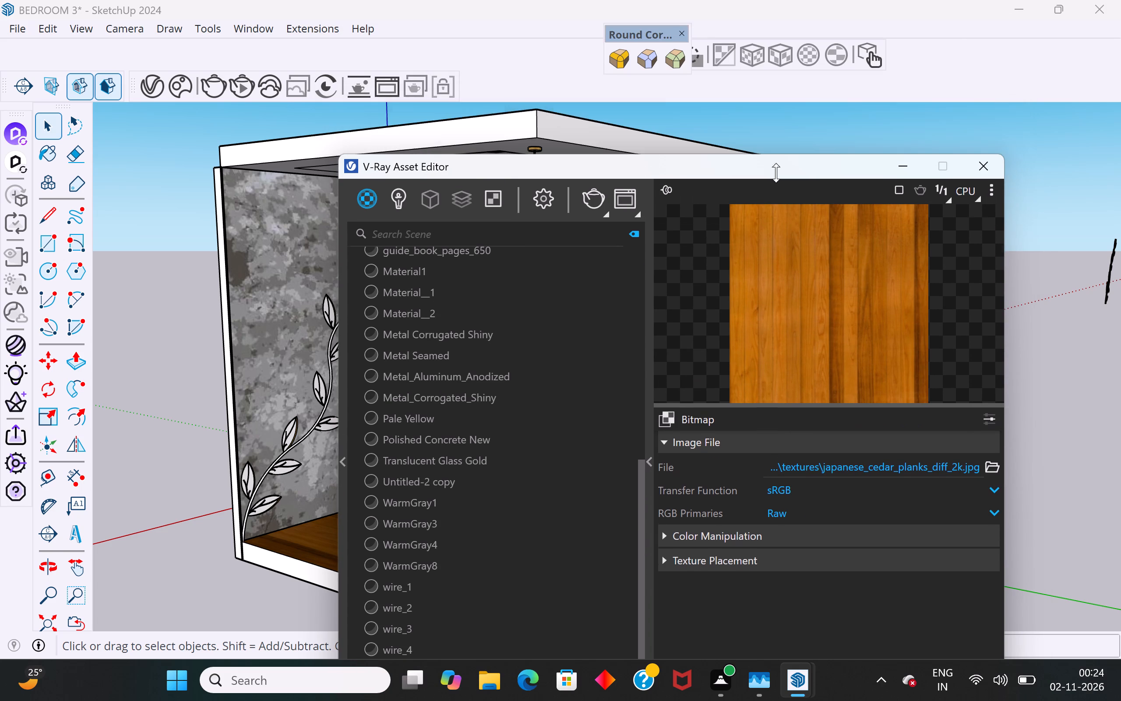
drag(776, 173, 768, 291)
drag(818, 162, 784, 0)
click(908, 585)
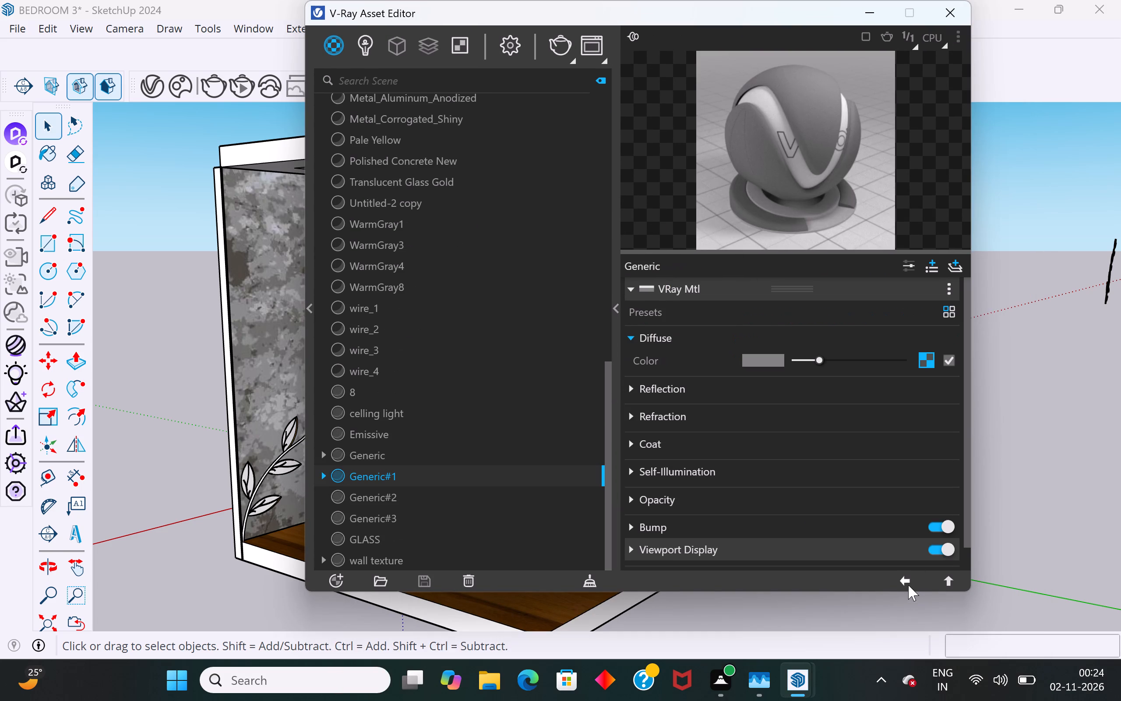
click(633, 411)
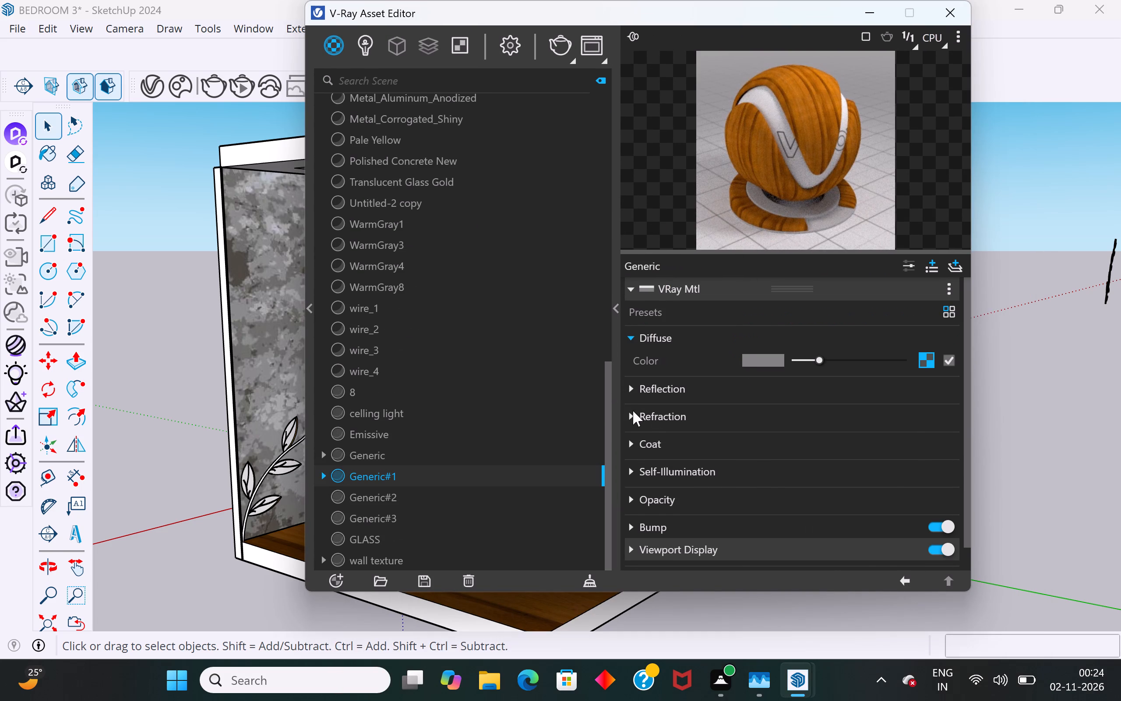
drag(798, 442, 839, 441)
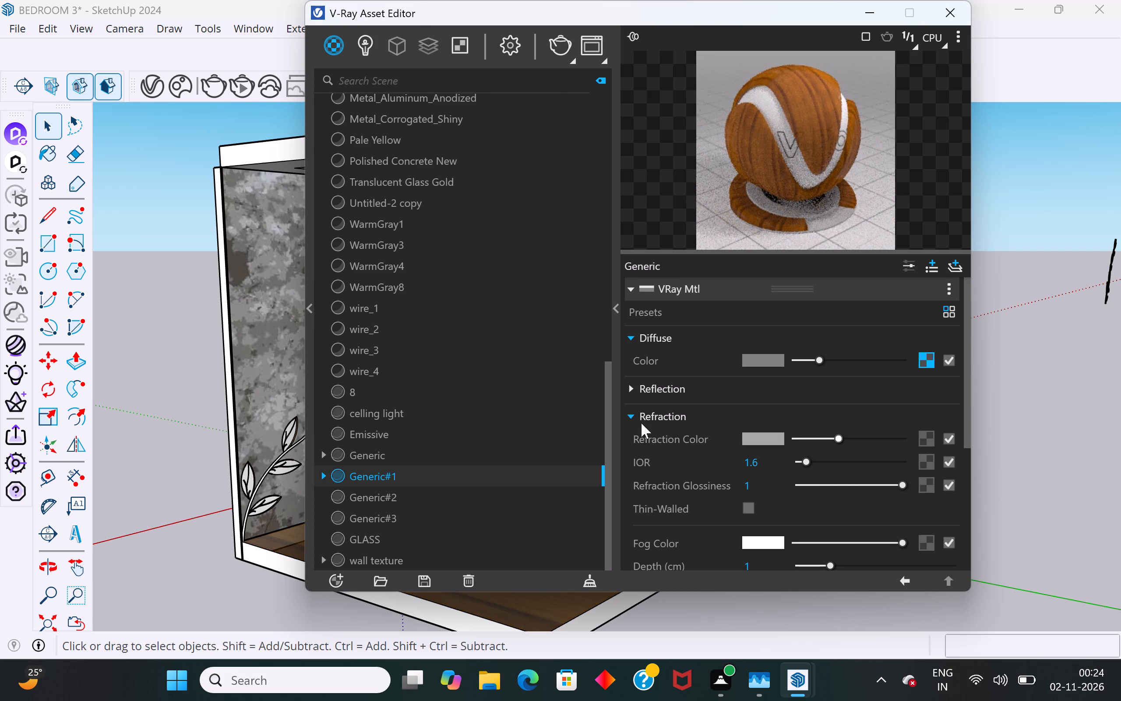
Set the reflection color of Generic#1 to a light grey and uncover the bedroom model.
click(635, 390)
drag(798, 408, 906, 420)
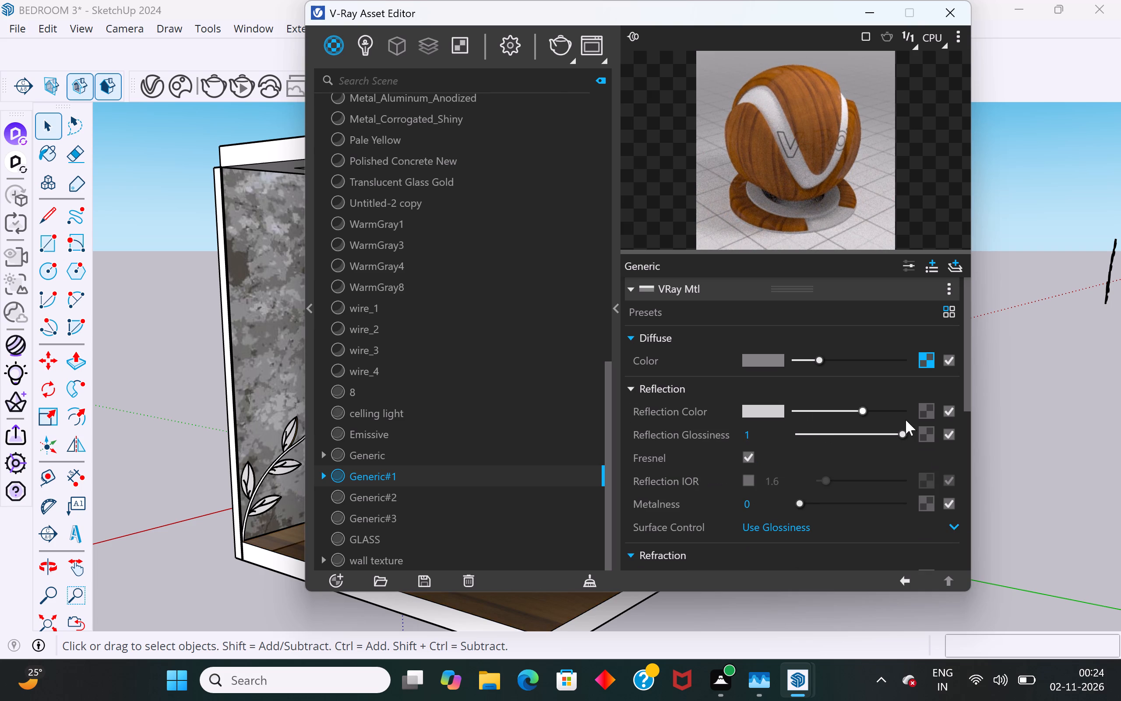
drag(906, 420, 933, 421)
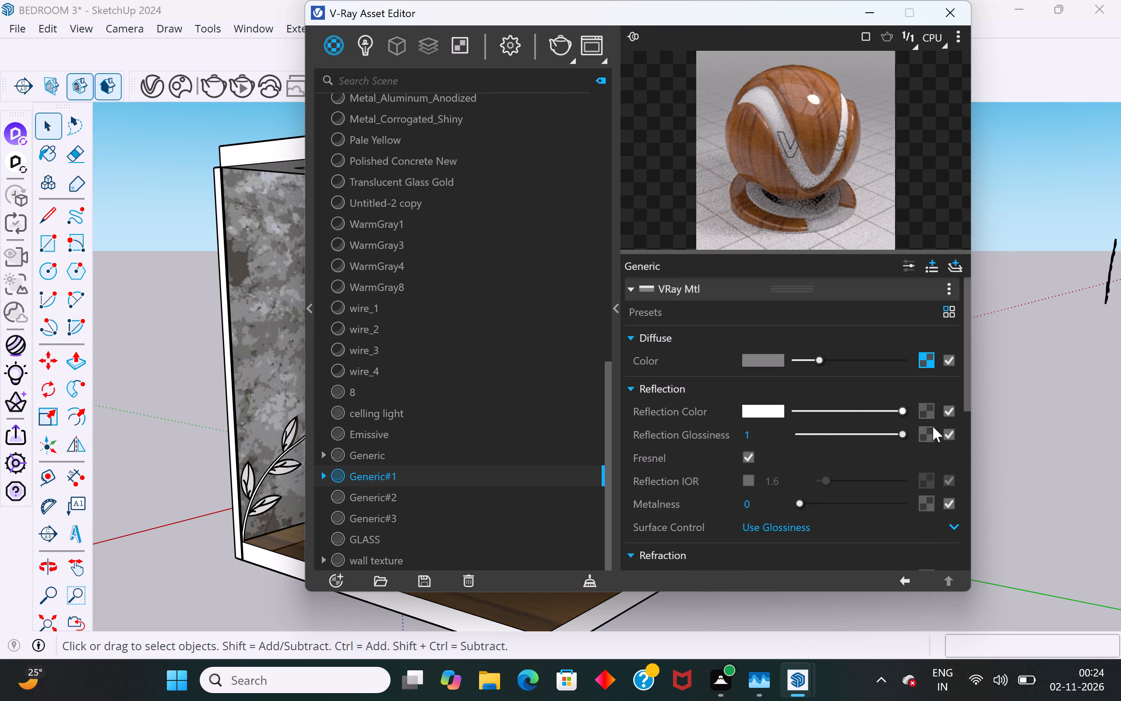
drag(900, 413, 874, 409)
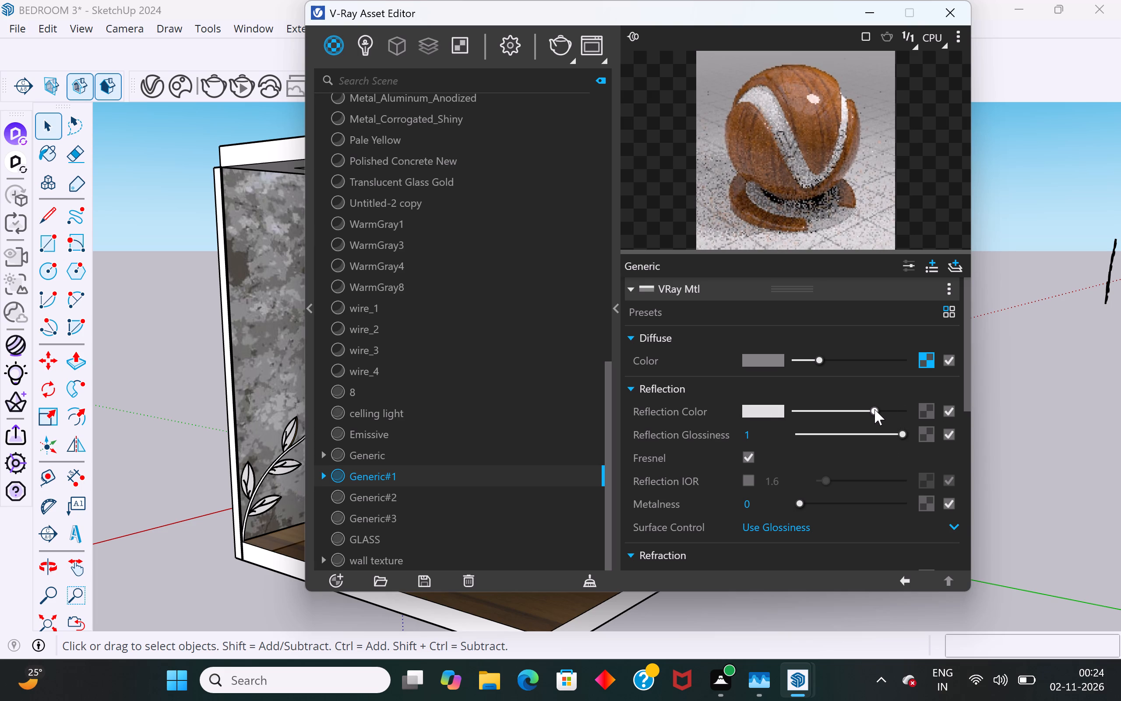
drag(874, 409, 870, 406)
drag(776, 30, 777, 30)
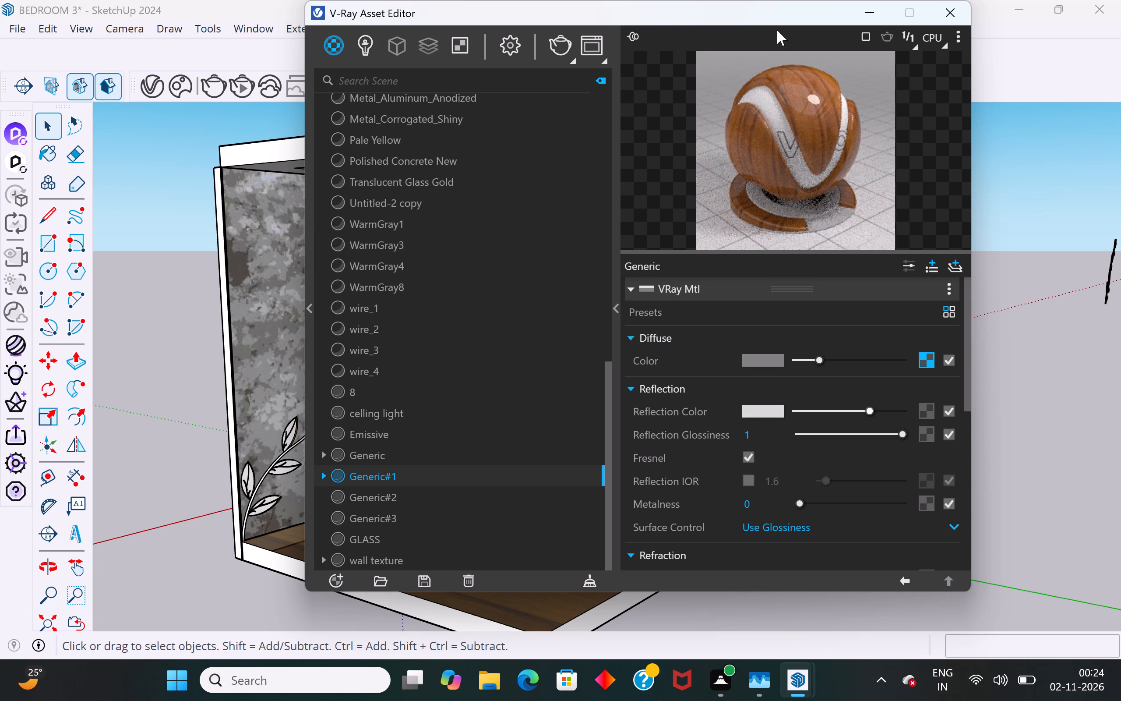
drag(777, 30, 1019, 204)
drag(645, 16, 1035, 287)
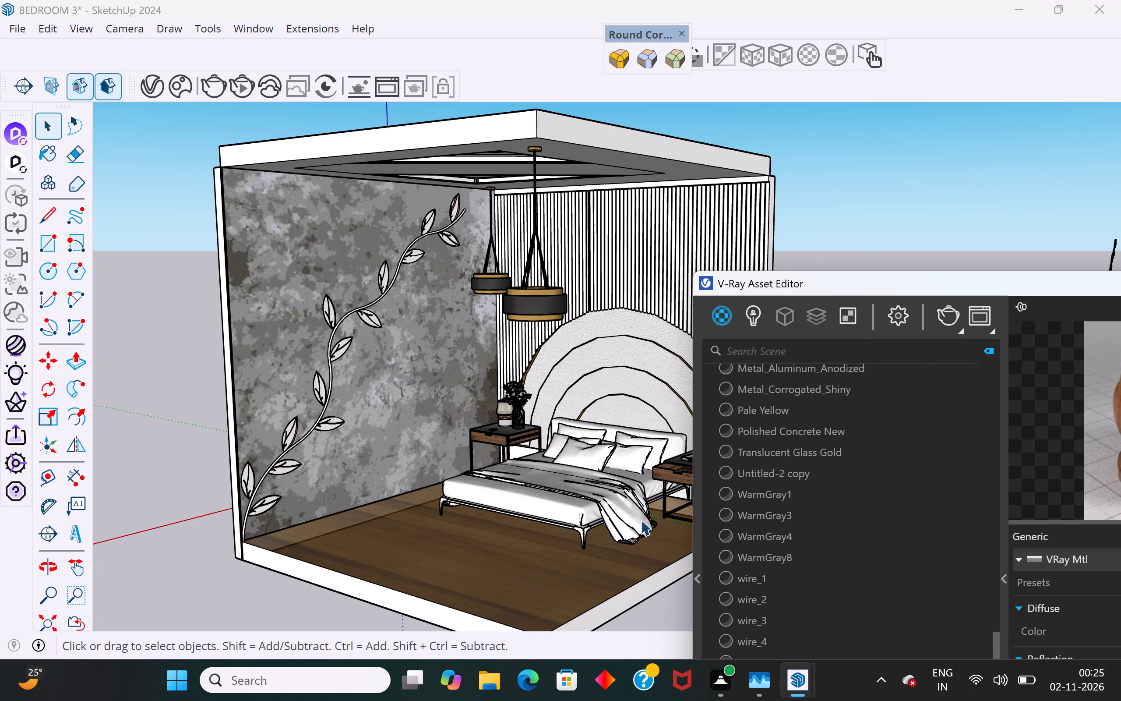
Orbit to a three-quarter view of the bedroom, run a V-Ray test render to check the wood floor, and close the frame buffer.
drag(883, 281, 858, 73)
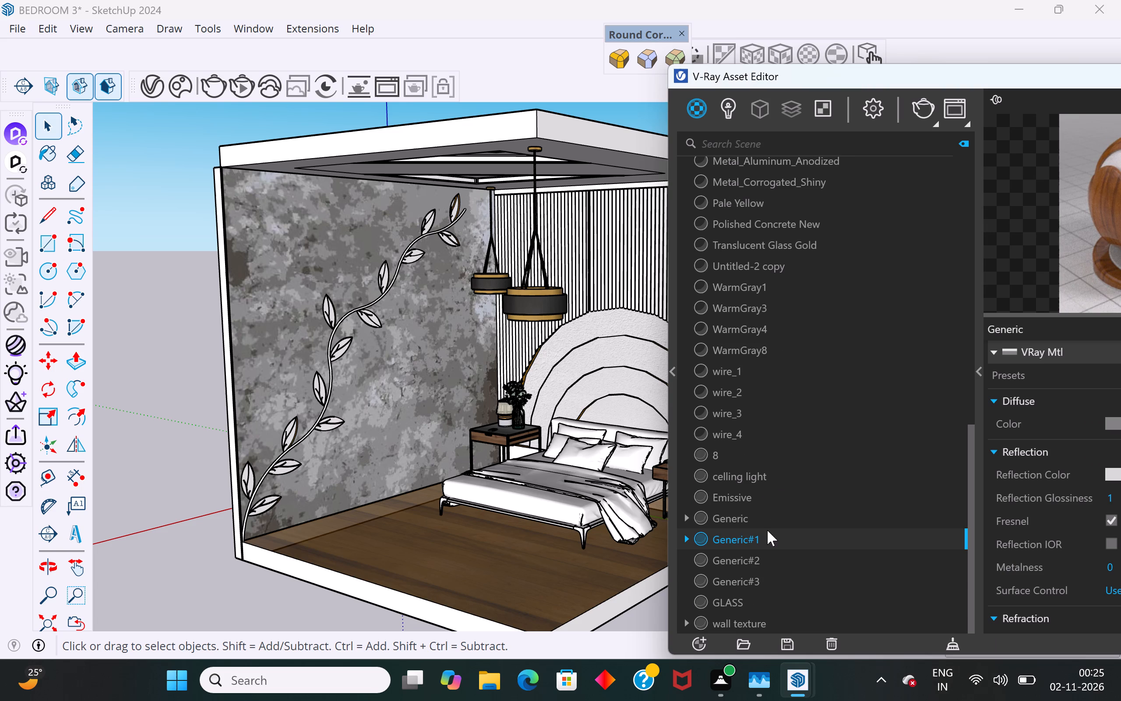
right_click(767, 530)
click(842, 329)
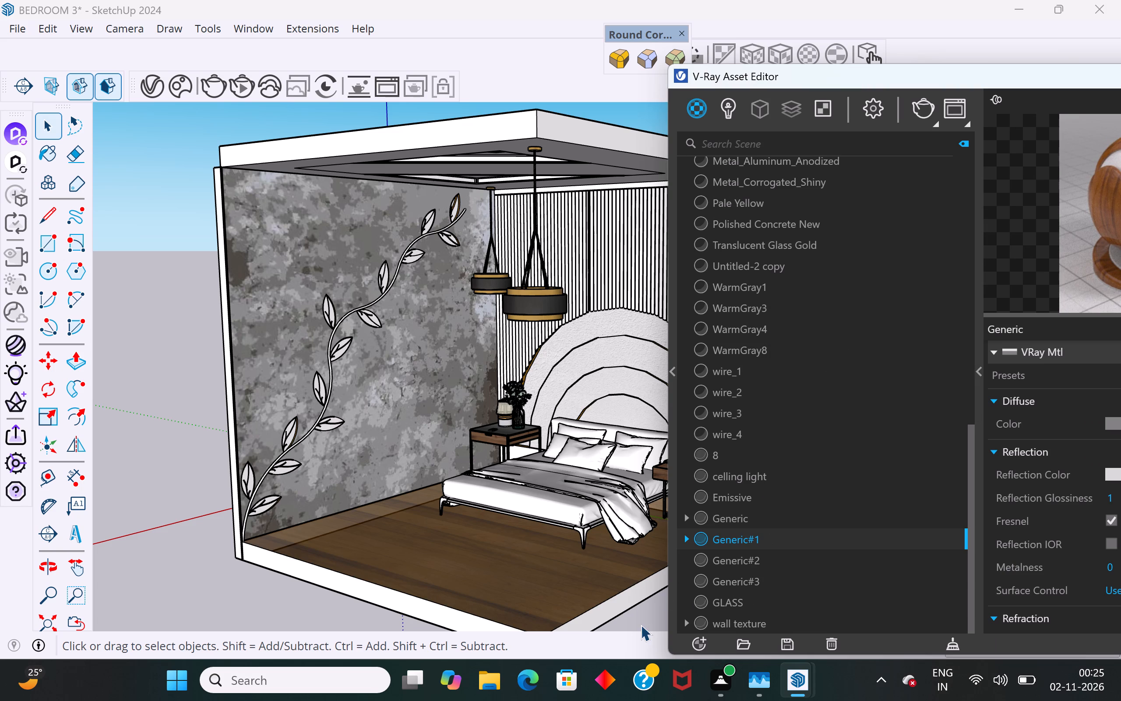
click(641, 625)
scroll(543, 354, down, 3)
middle_drag(515, 377, 496, 528)
scroll(504, 527, up, 4)
middle_drag(517, 513, 529, 424)
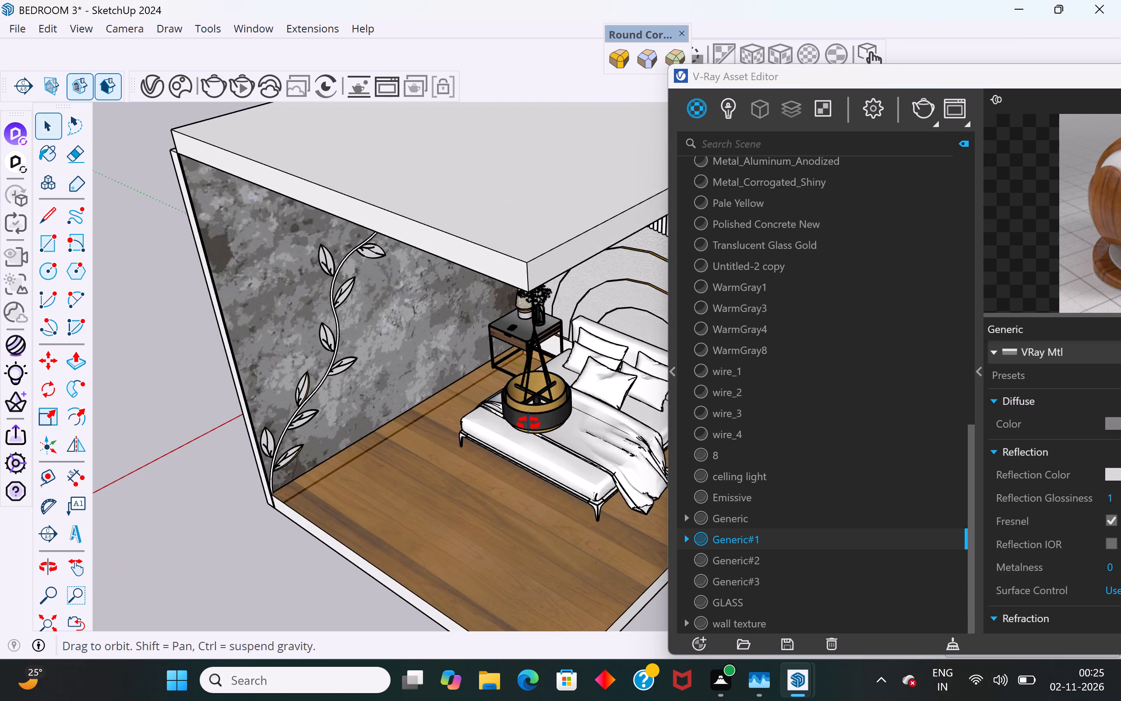
middle_drag(529, 424, 522, 402)
middle_drag(522, 402, 486, 418)
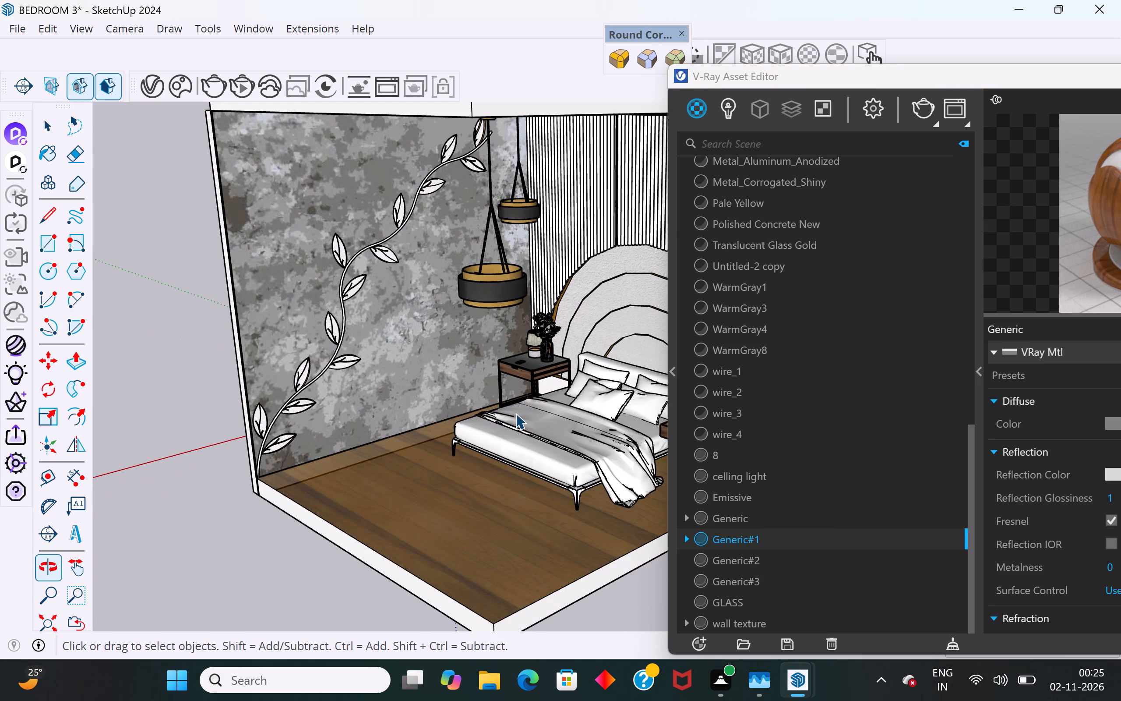
scroll(500, 504, down, 2)
middle_drag(505, 484, 512, 451)
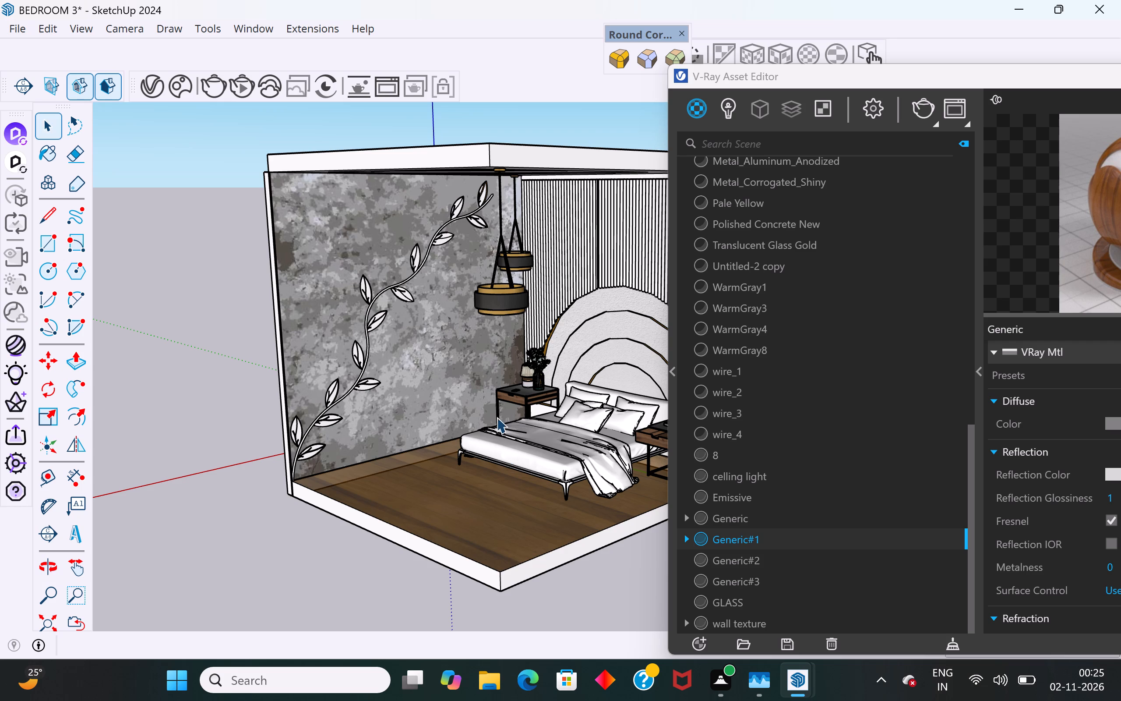
click(924, 113)
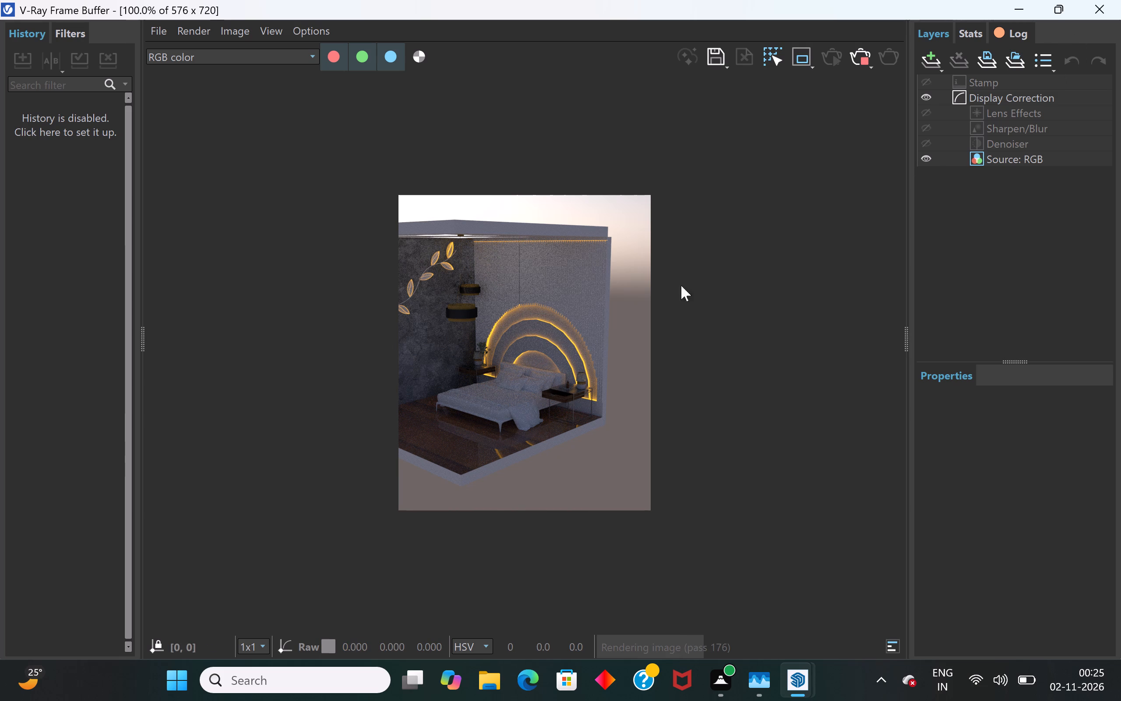
click(1058, 8)
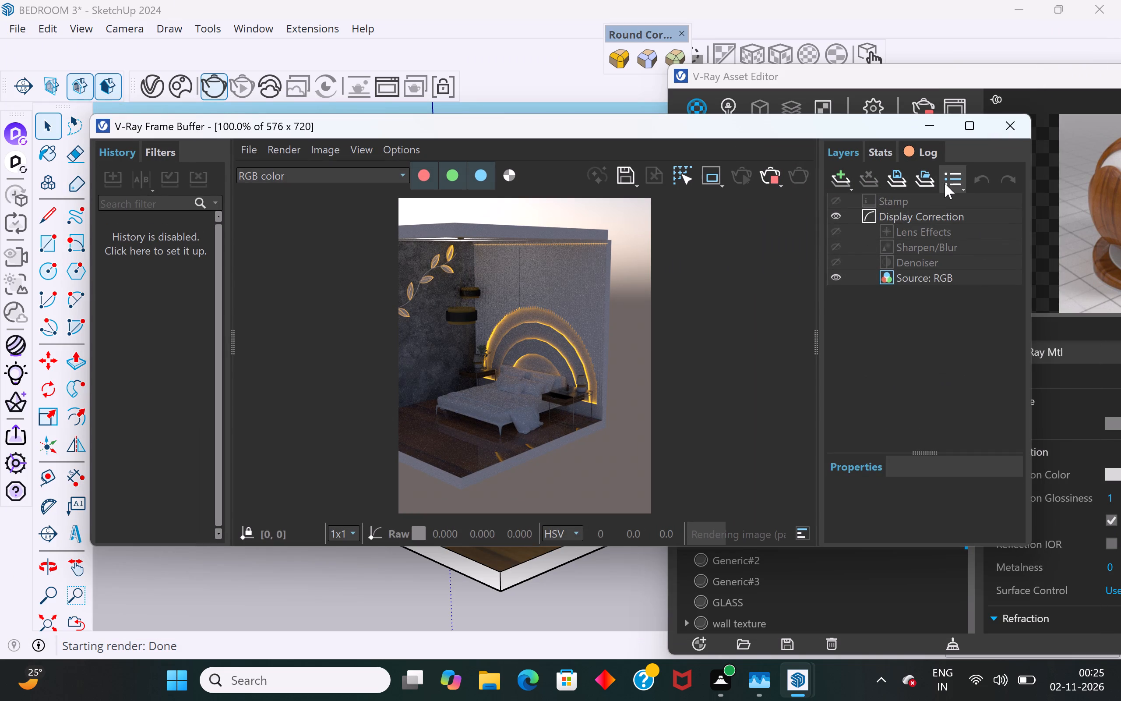
click(1010, 127)
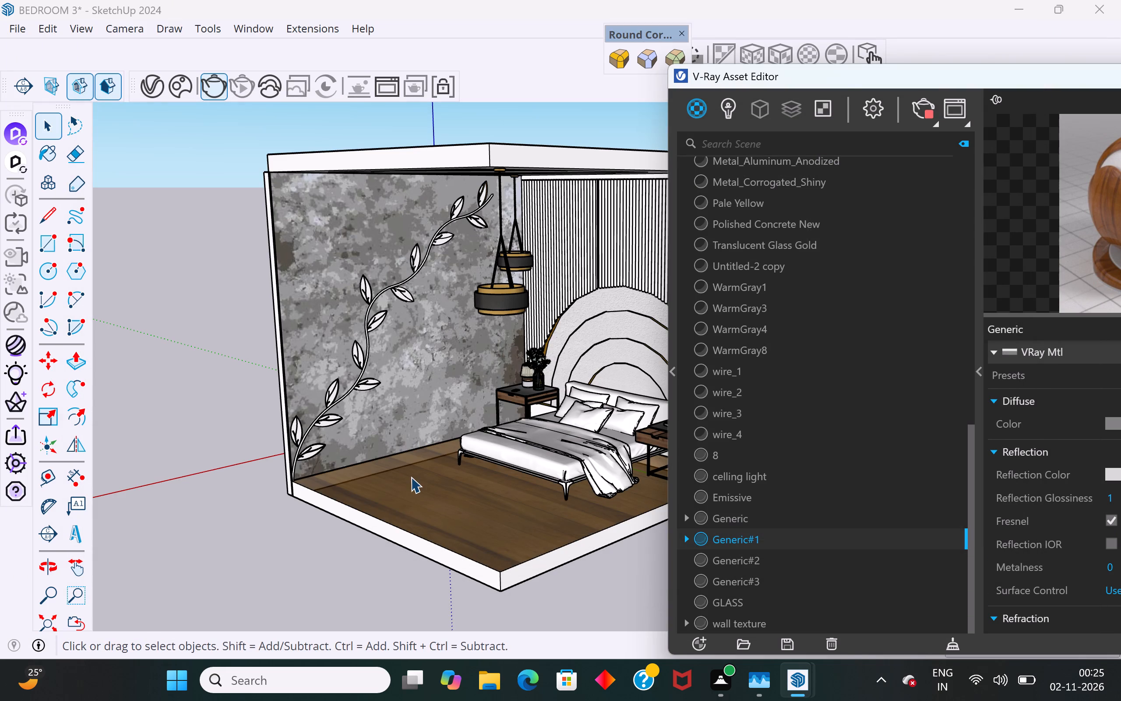
Set the V-Ray render output aspect ratio to 4:3 - Picture and turn on the safe frame.
drag(849, 78, 670, 97)
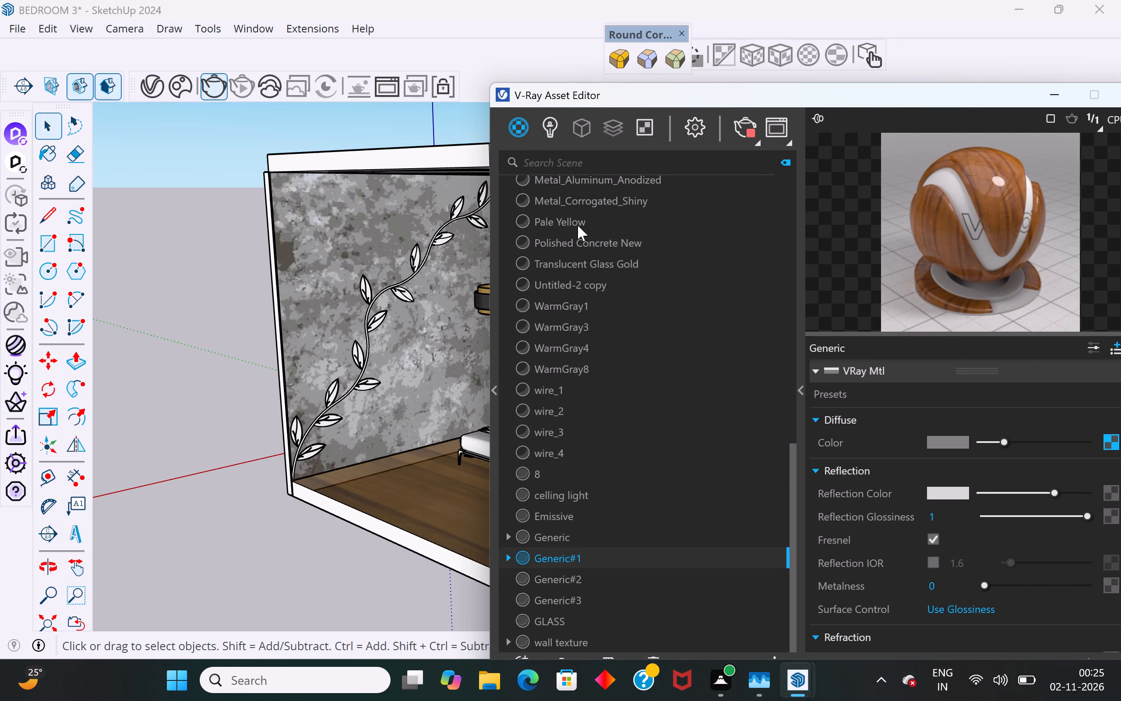
click(694, 124)
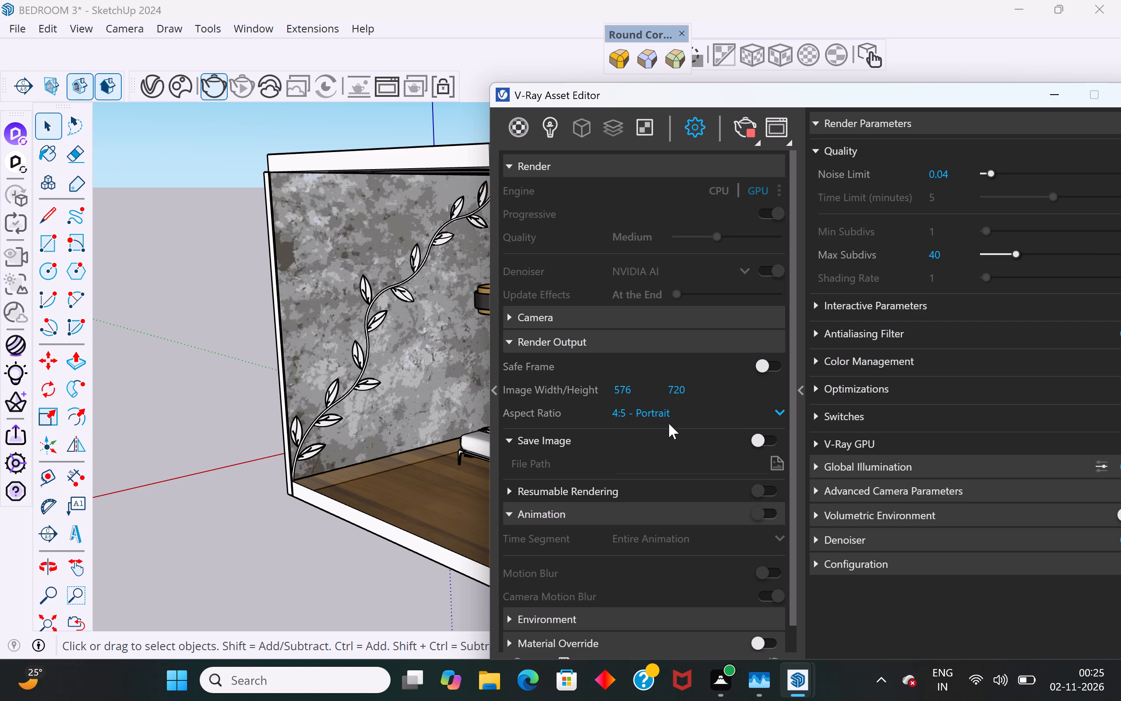
click(673, 414)
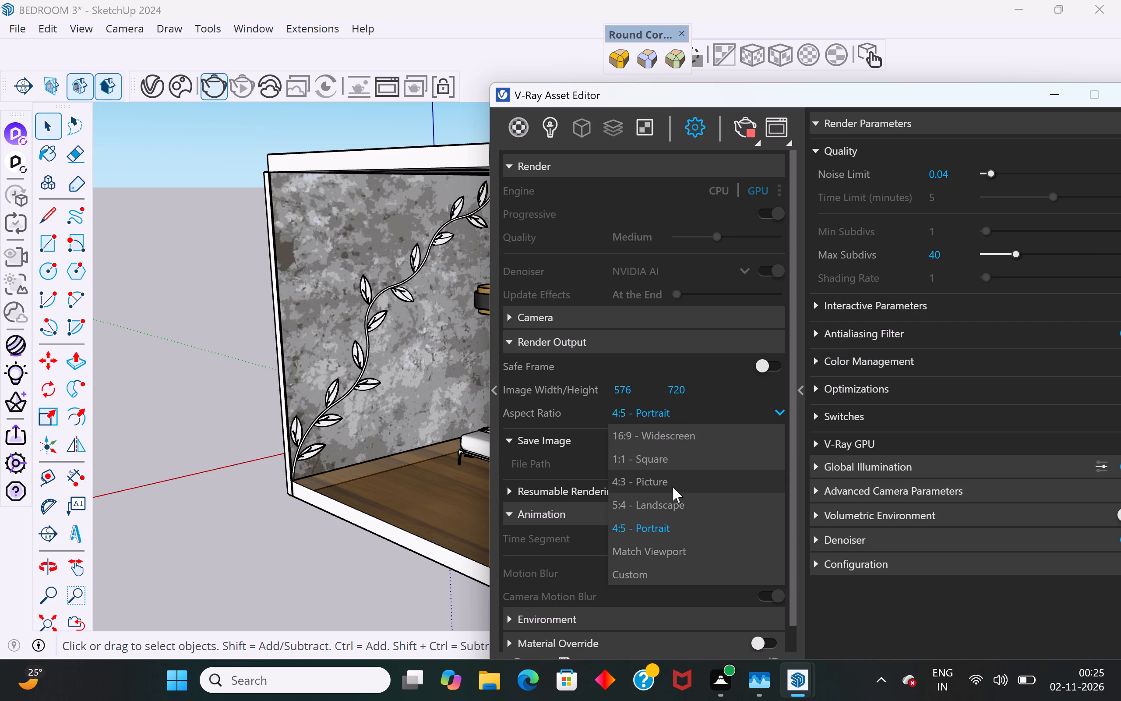
click(667, 476)
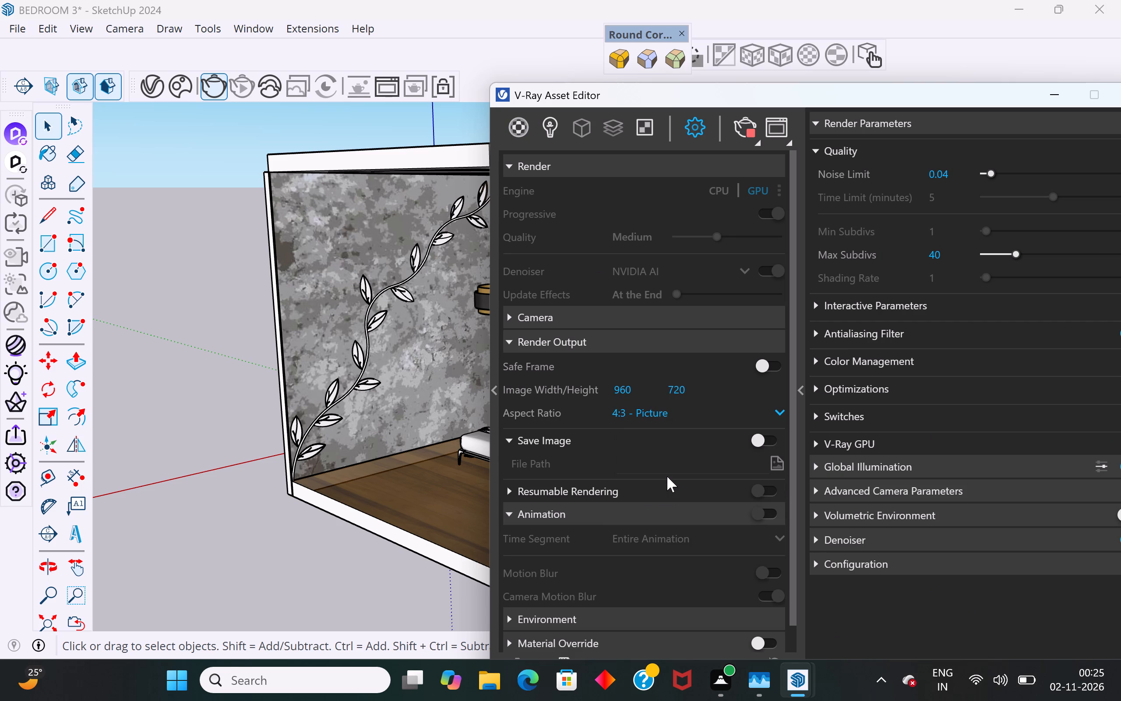
drag(634, 92, 995, 180)
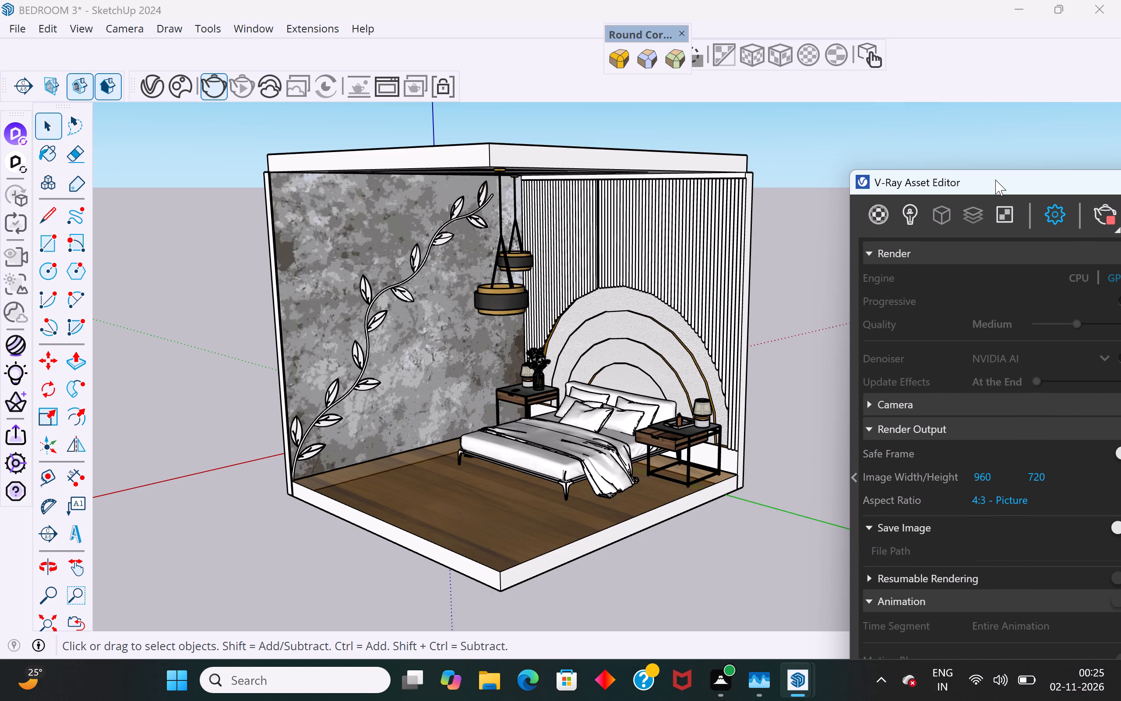
drag(995, 180, 754, 103)
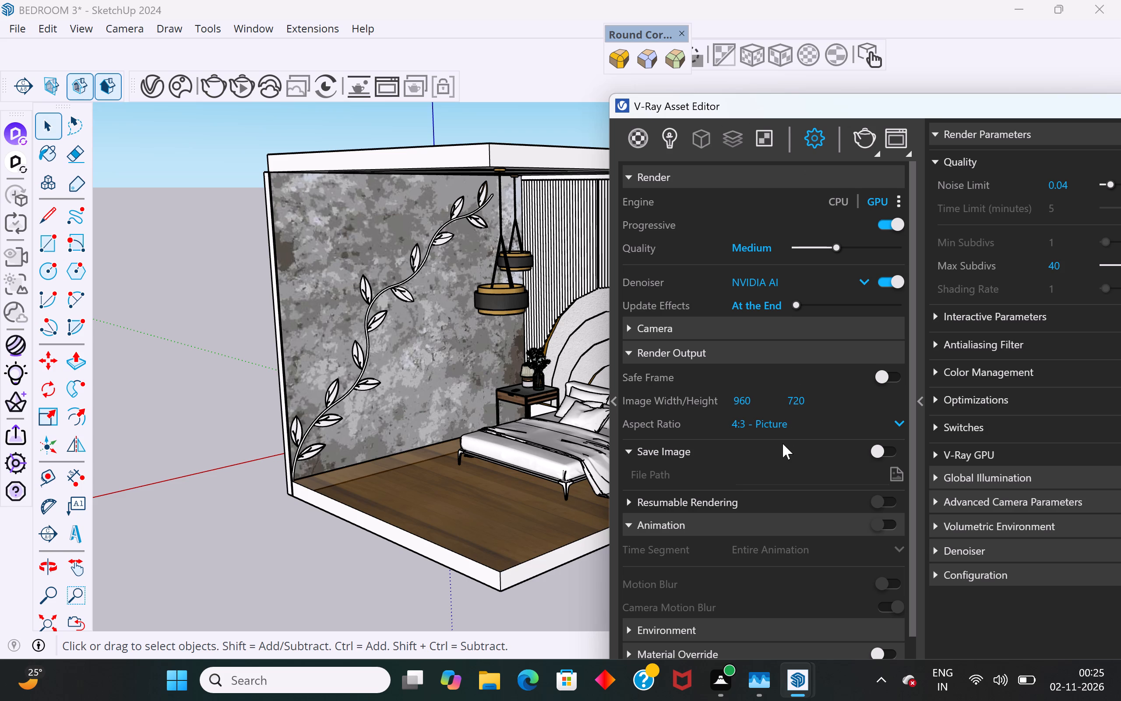
click(896, 375)
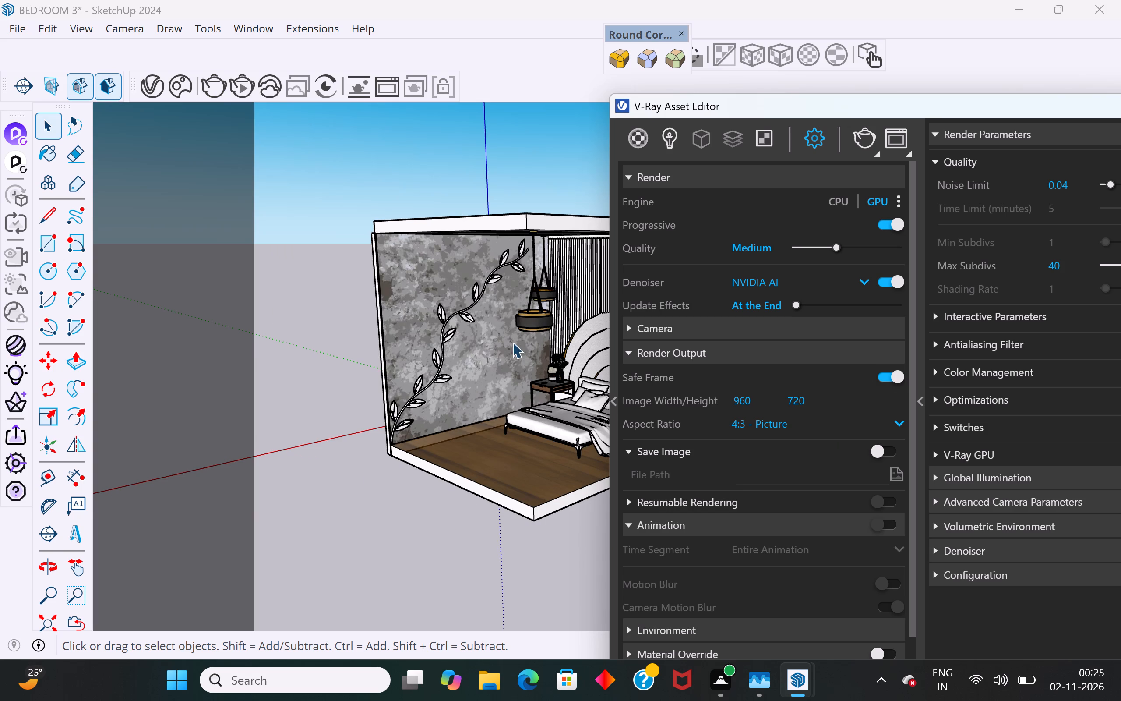
Compose a closer interior view within the safe frame, showing the leaf-decorated concrete wall, the bed and the arched headboard wall.
scroll(514, 335, up, 2)
scroll(517, 283, up, 1)
drag(732, 102, 1008, 137)
scroll(546, 280, up, 2)
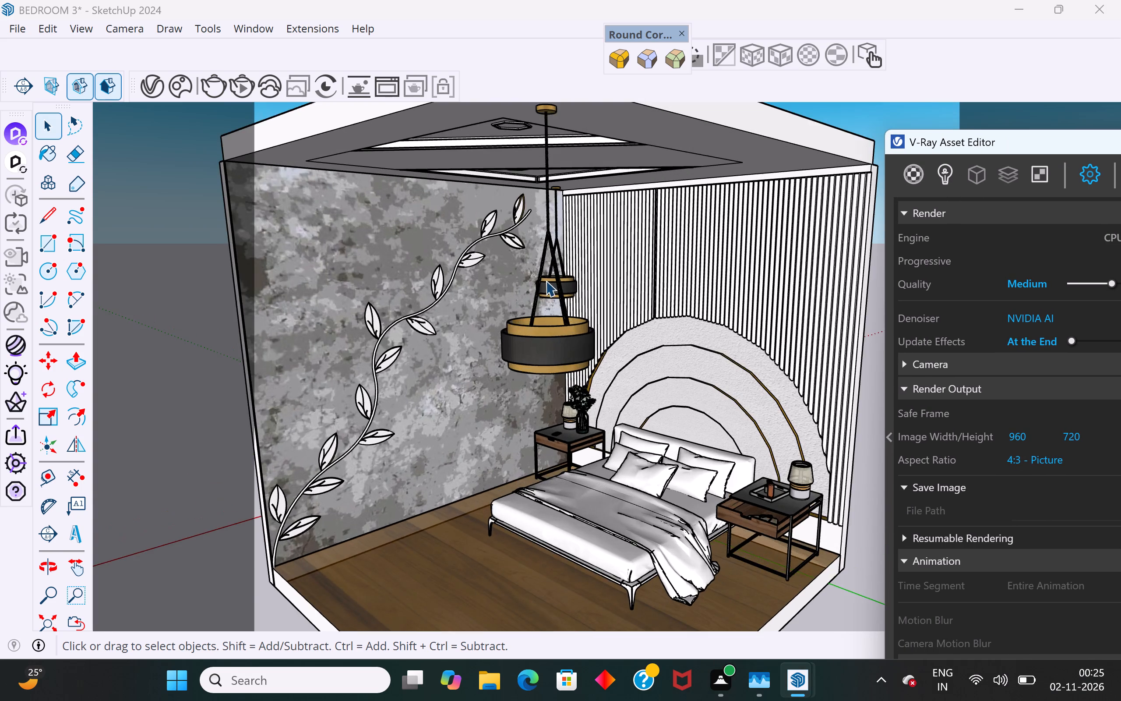
middle_drag(526, 284, 586, 226)
scroll(264, 322, up, 2)
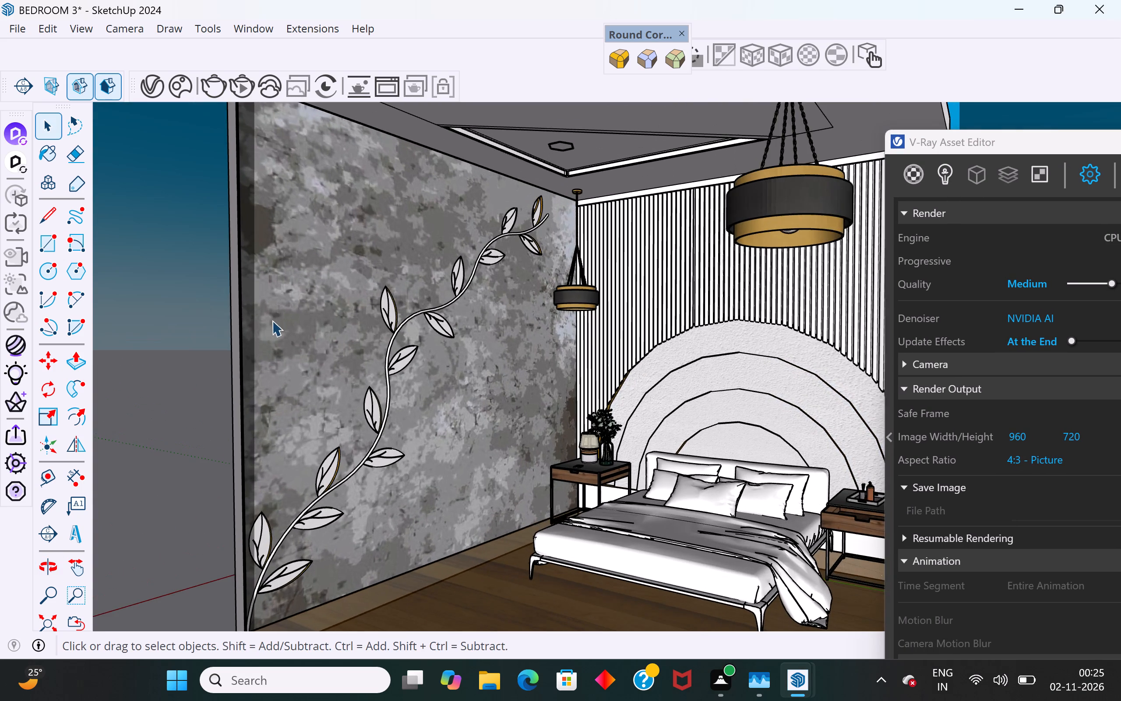
middle_drag(363, 320, 373, 309)
scroll(201, 425, up, 1)
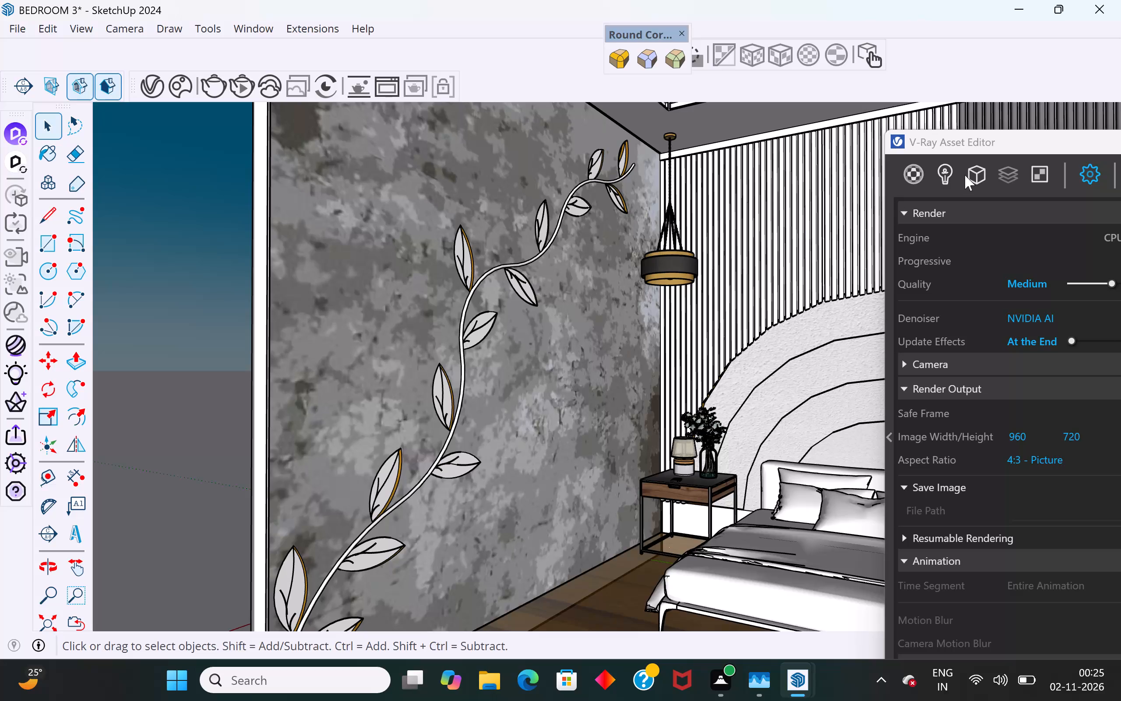
drag(1011, 144, 1120, 583)
scroll(576, 450, down, 1)
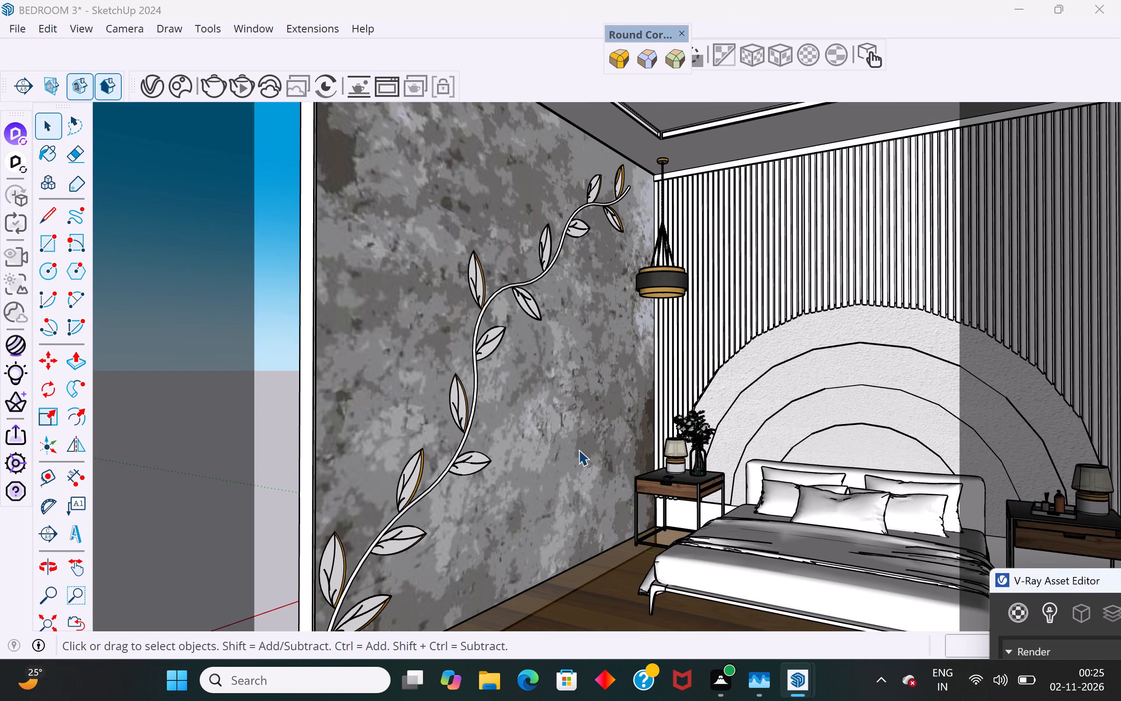
scroll(717, 448, down, 2)
scroll(1056, 302, up, 1)
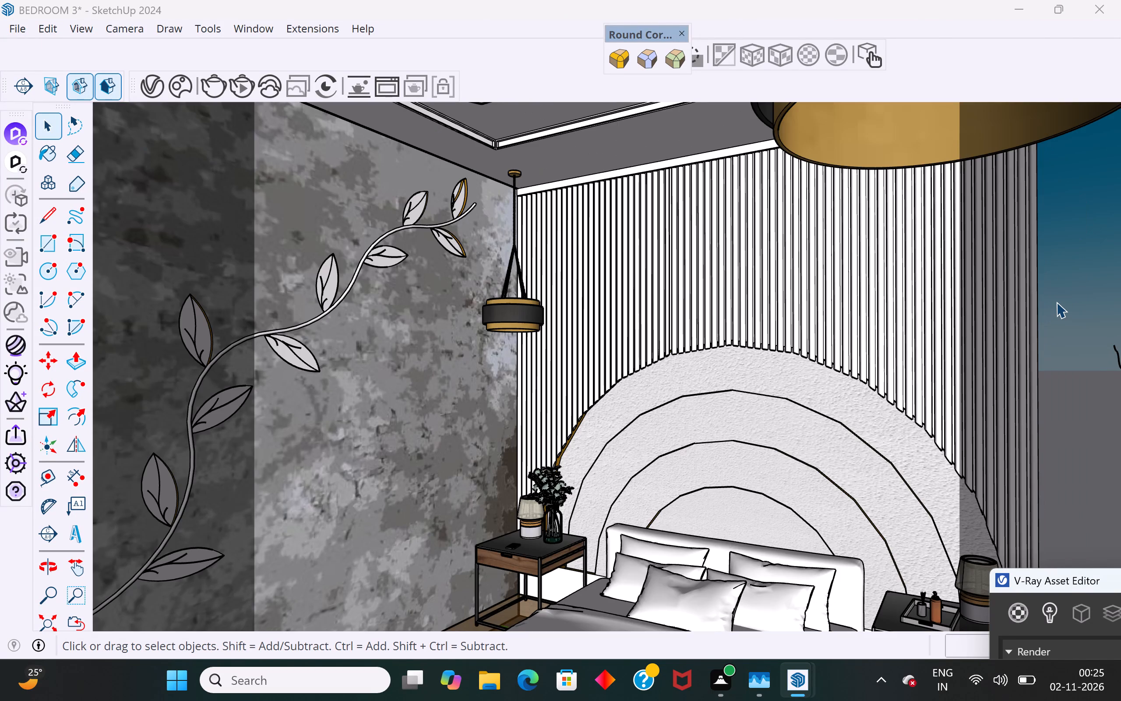
scroll(1054, 301, down, 1)
scroll(784, 261, down, 2)
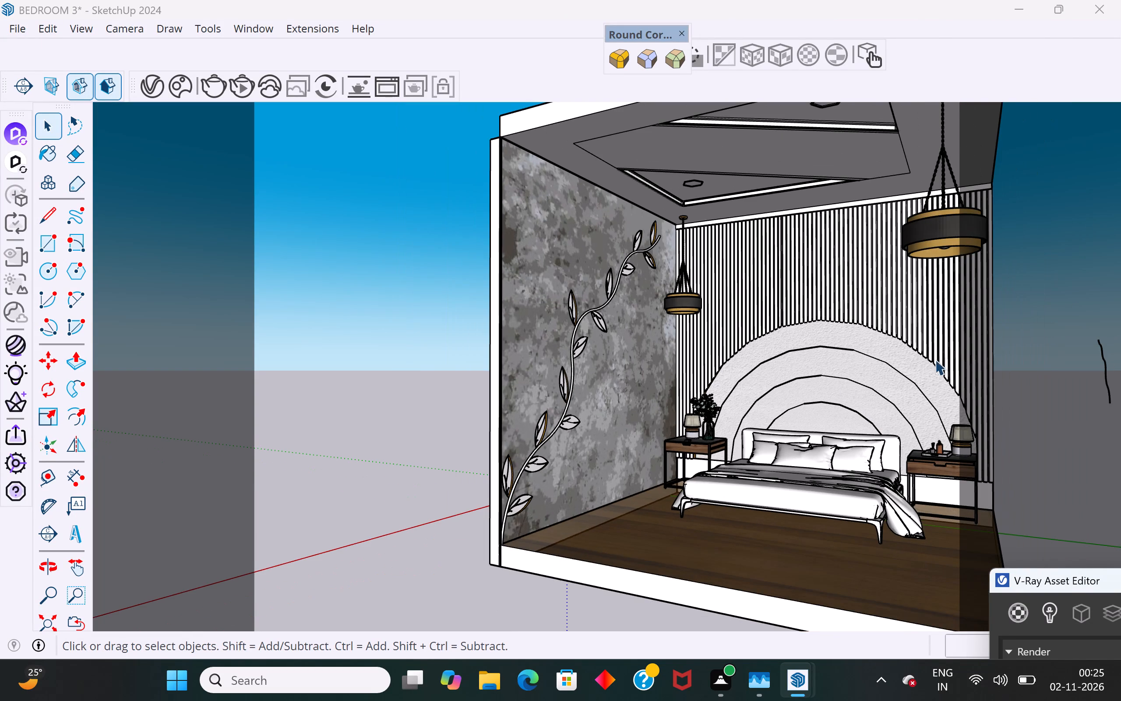
scroll(713, 421, down, 1)
scroll(944, 500, up, 2)
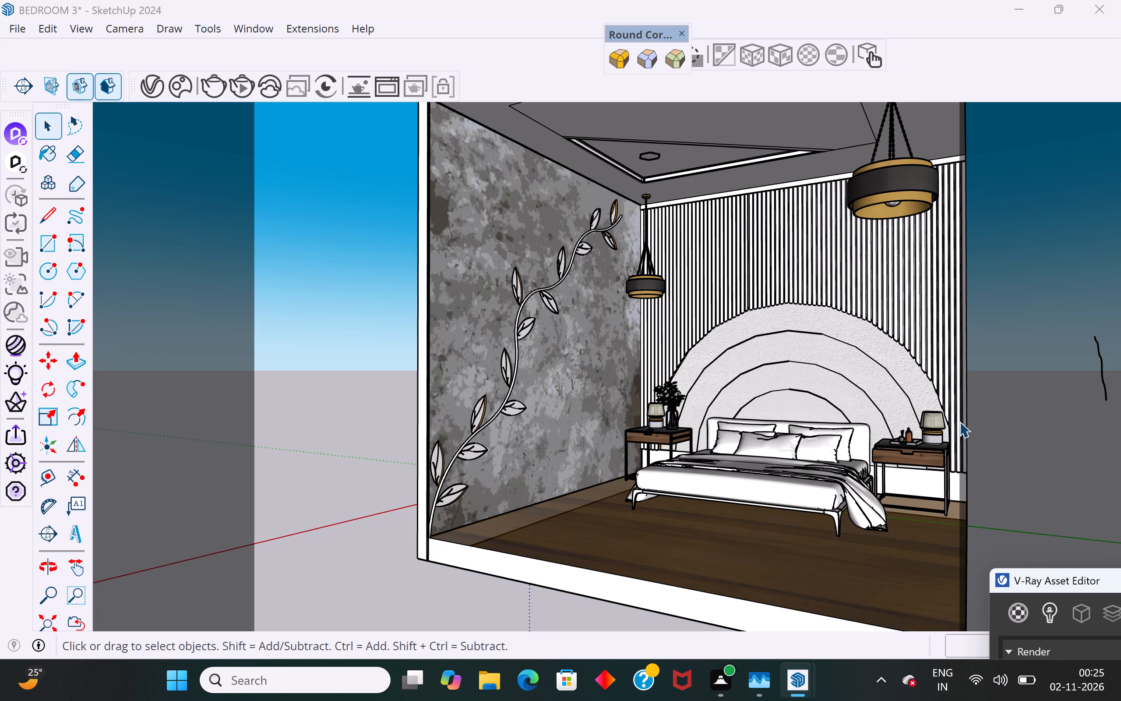
scroll(983, 274, up, 1)
scroll(979, 276, down, 1)
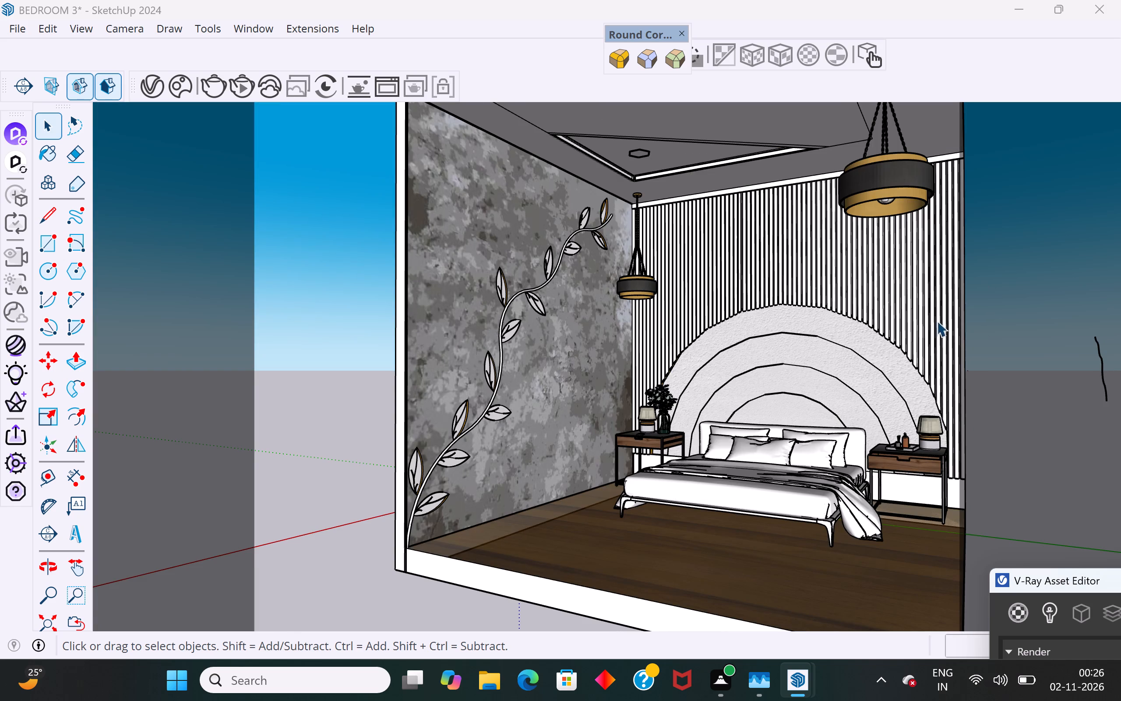
middle_drag(894, 514, 844, 539)
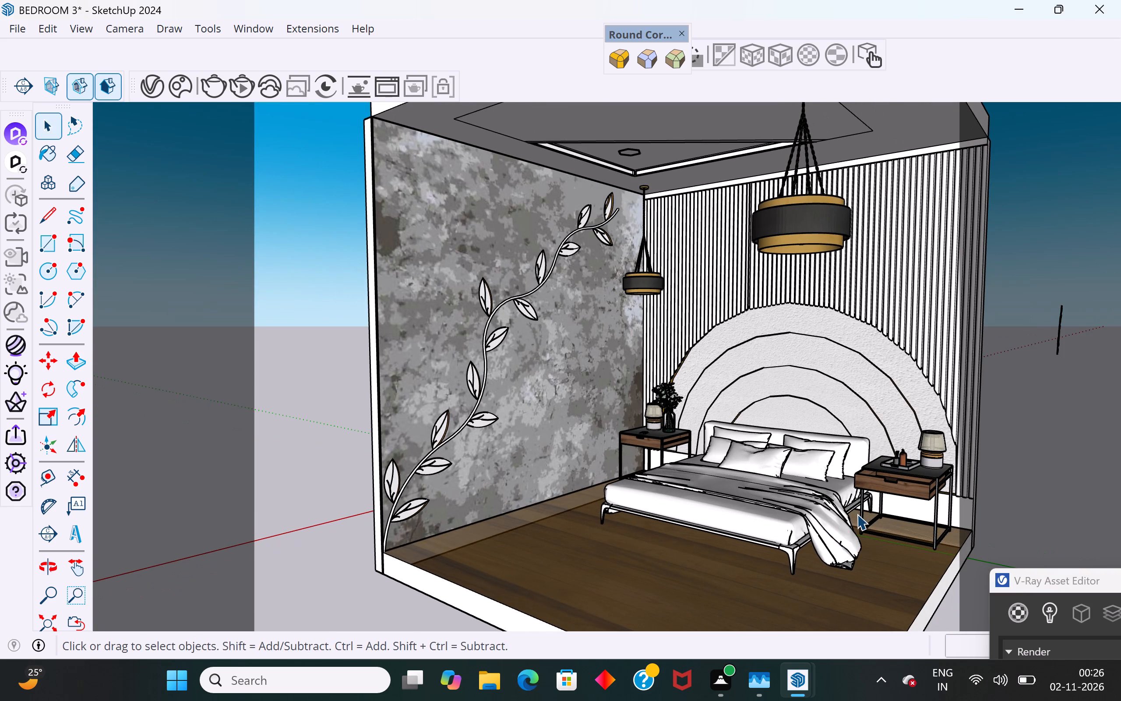
scroll(857, 514, up, 1)
Zoom and orbit to a closer interior view with the bed, nightstands, arched headboard wall and leaf-decorated wall filling the safe frame.
click(53, 593)
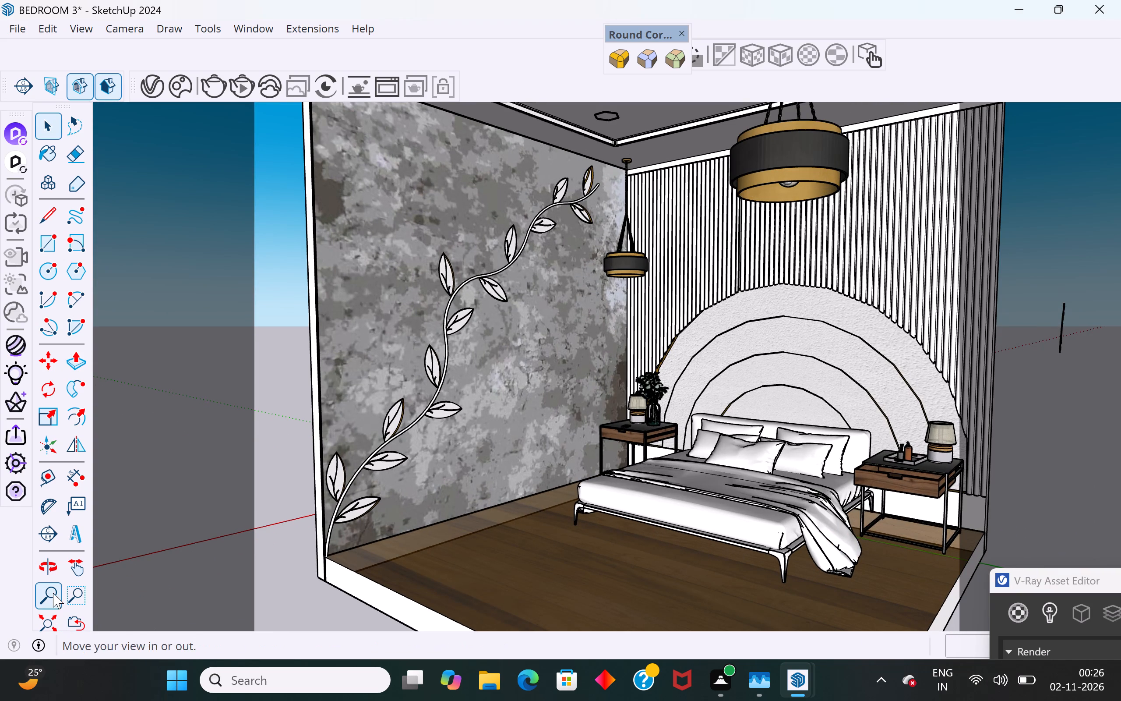
drag(575, 494, 596, 460)
drag(694, 154, 695, 137)
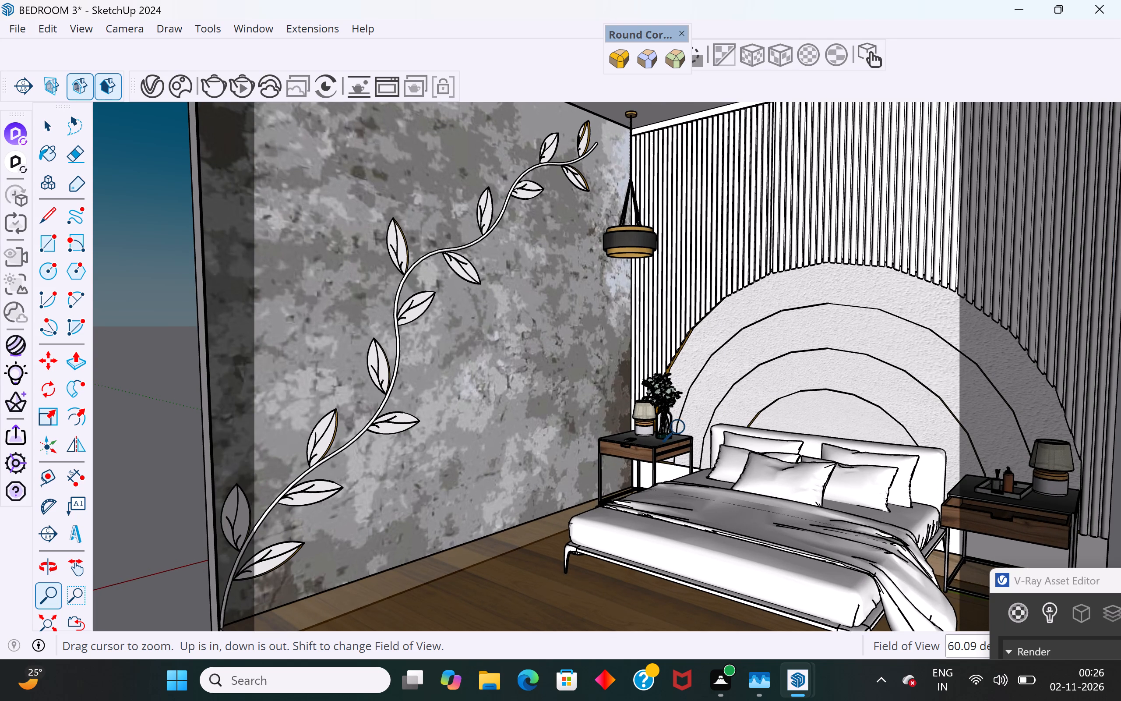
scroll(670, 534, down, 1)
middle_drag(678, 494, 678, 456)
scroll(662, 551, down, 1)
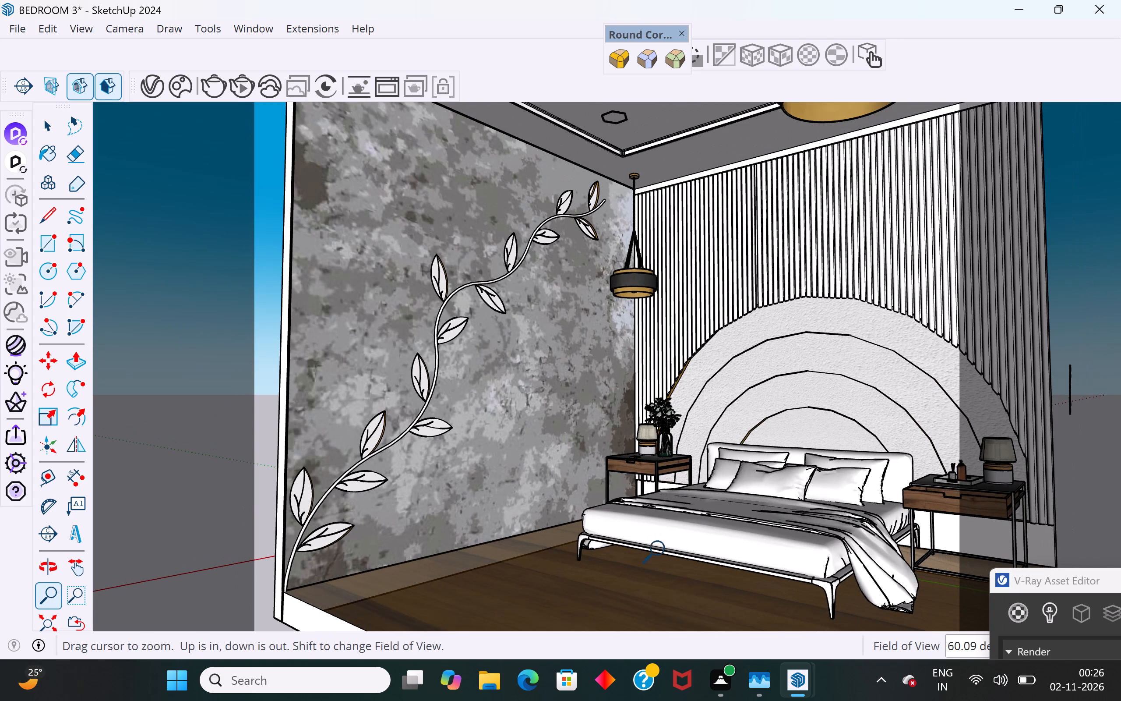
scroll(646, 507, down, 1)
middle_drag(850, 269, 838, 261)
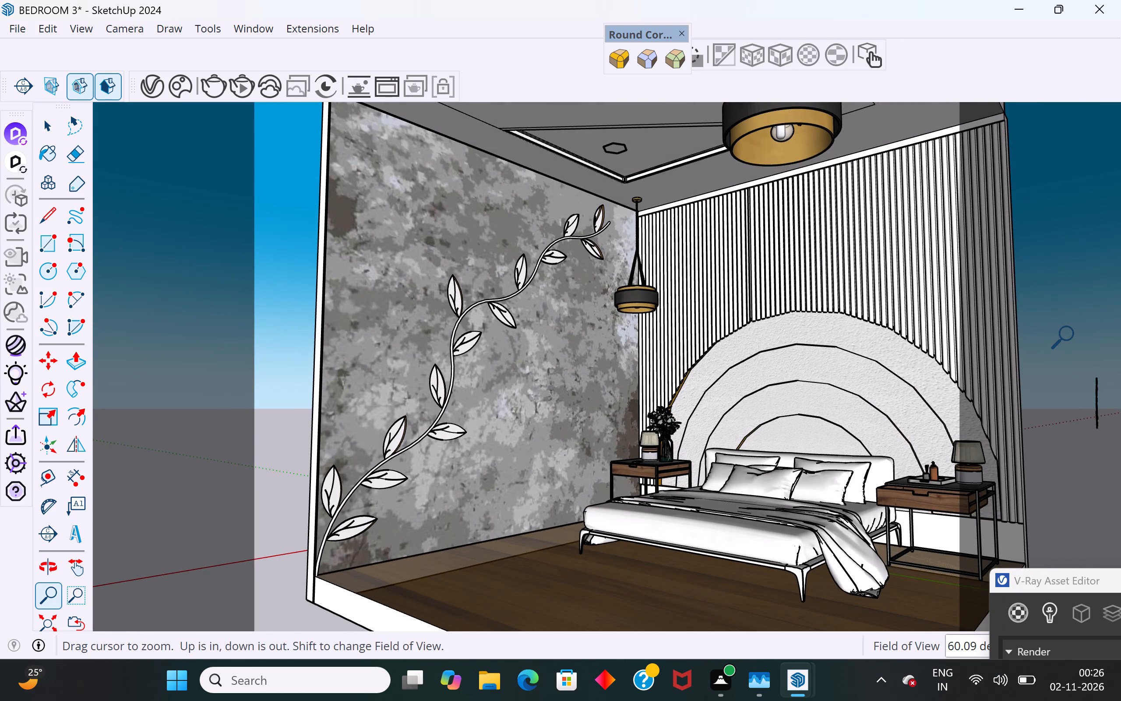
scroll(1071, 335, up, 1)
scroll(977, 401, down, 2)
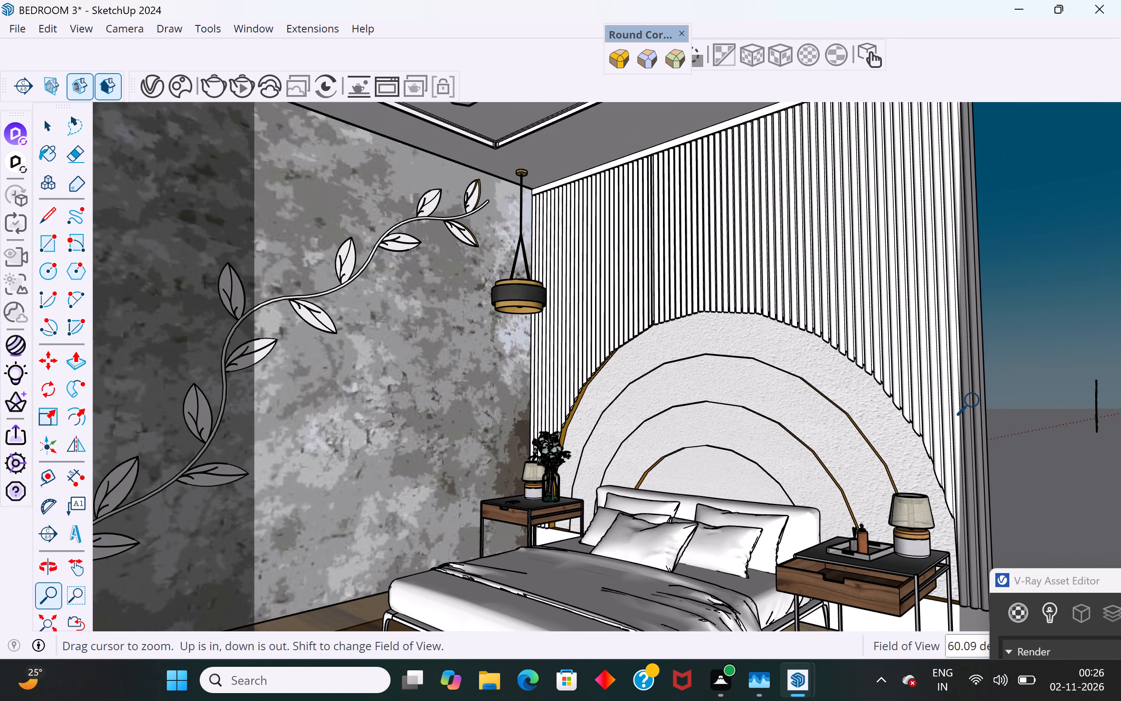
scroll(976, 401, down, 3)
middle_drag(891, 367, 883, 405)
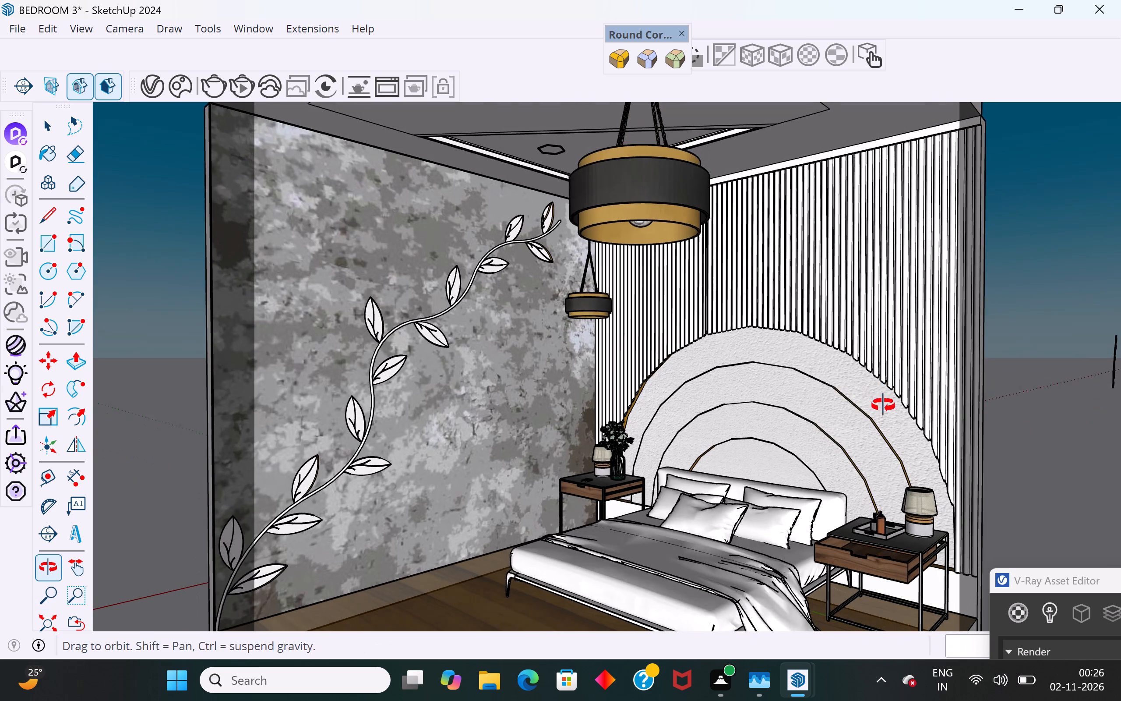
middle_drag(883, 405, 883, 406)
scroll(850, 337, down, 2)
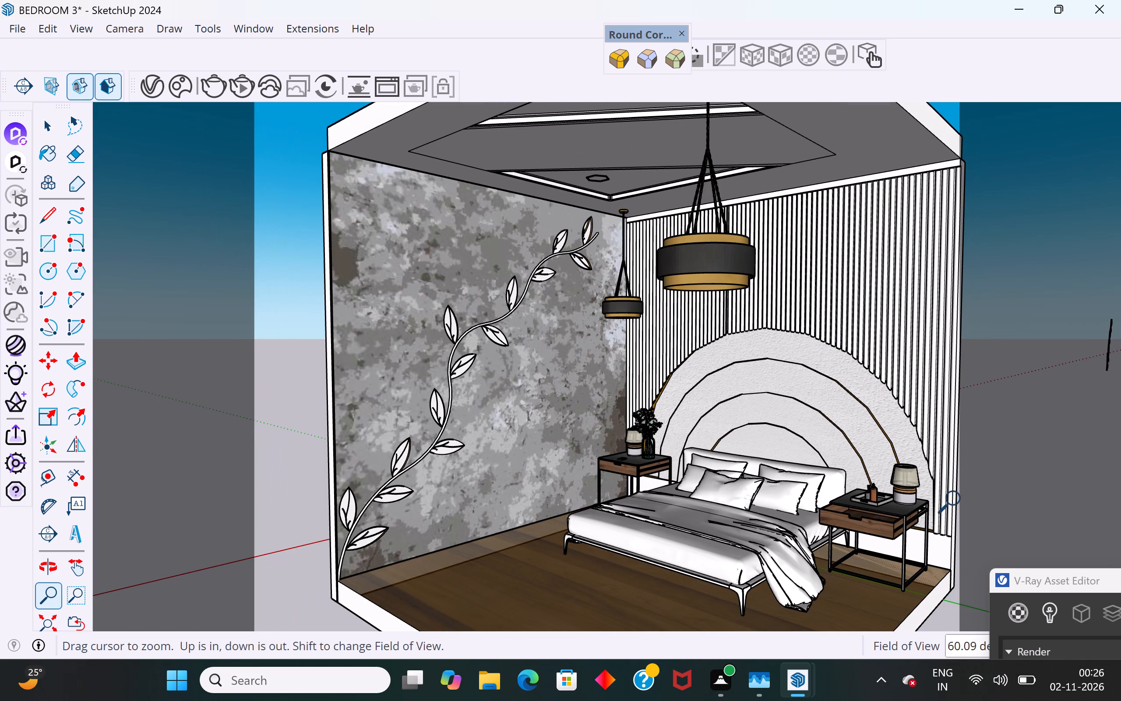
scroll(944, 583, up, 1)
middle_drag(944, 583, 944, 561)
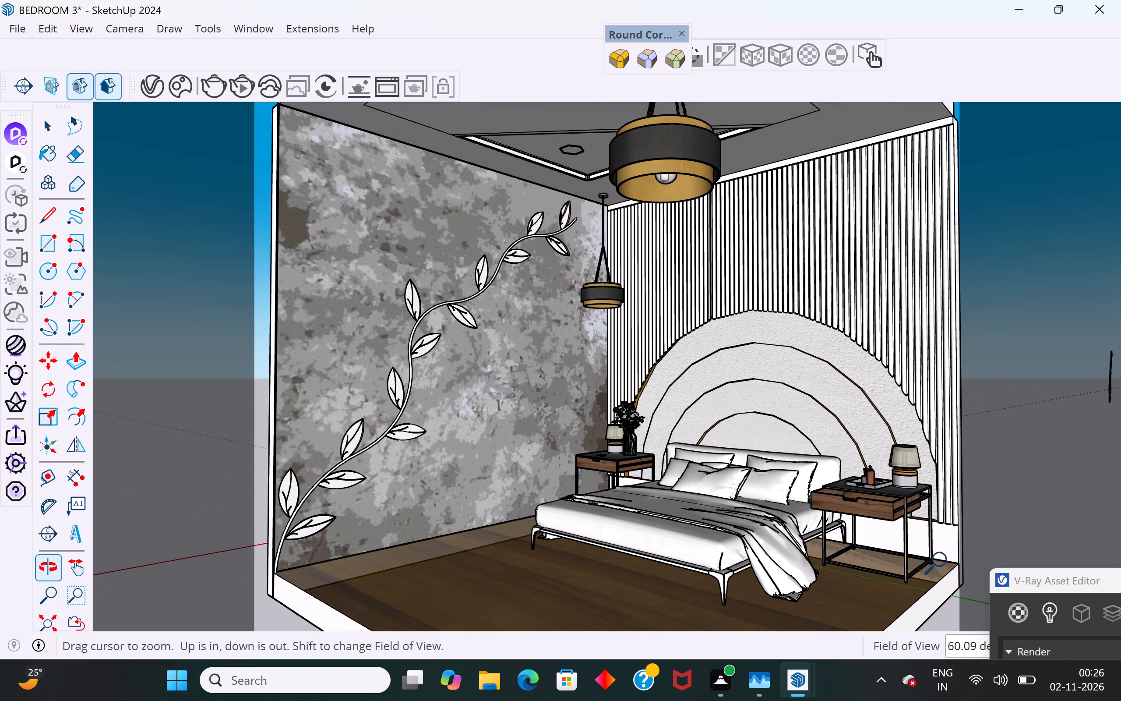
scroll(915, 490, up, 1)
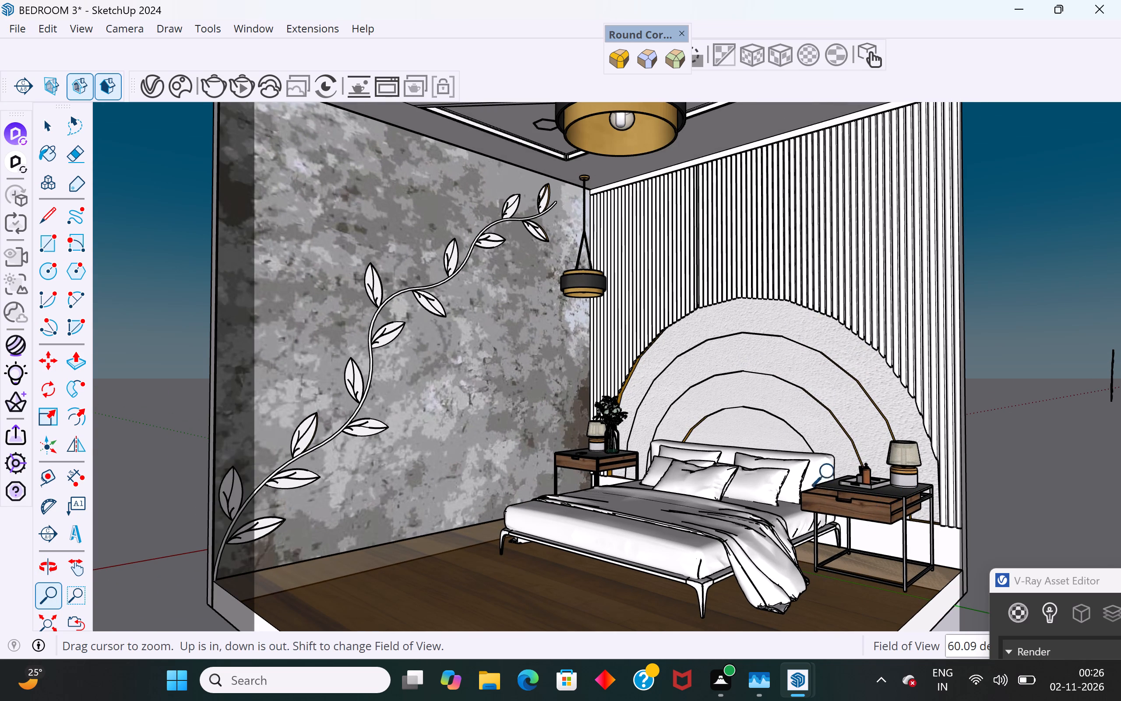
Raise the viewpoint and adjust the zoom so the large pendant lamp and its chains fit above the bed within the safe frame.
middle_drag(719, 291, 726, 320)
scroll(687, 446, down, 1)
scroll(613, 147, up, 1)
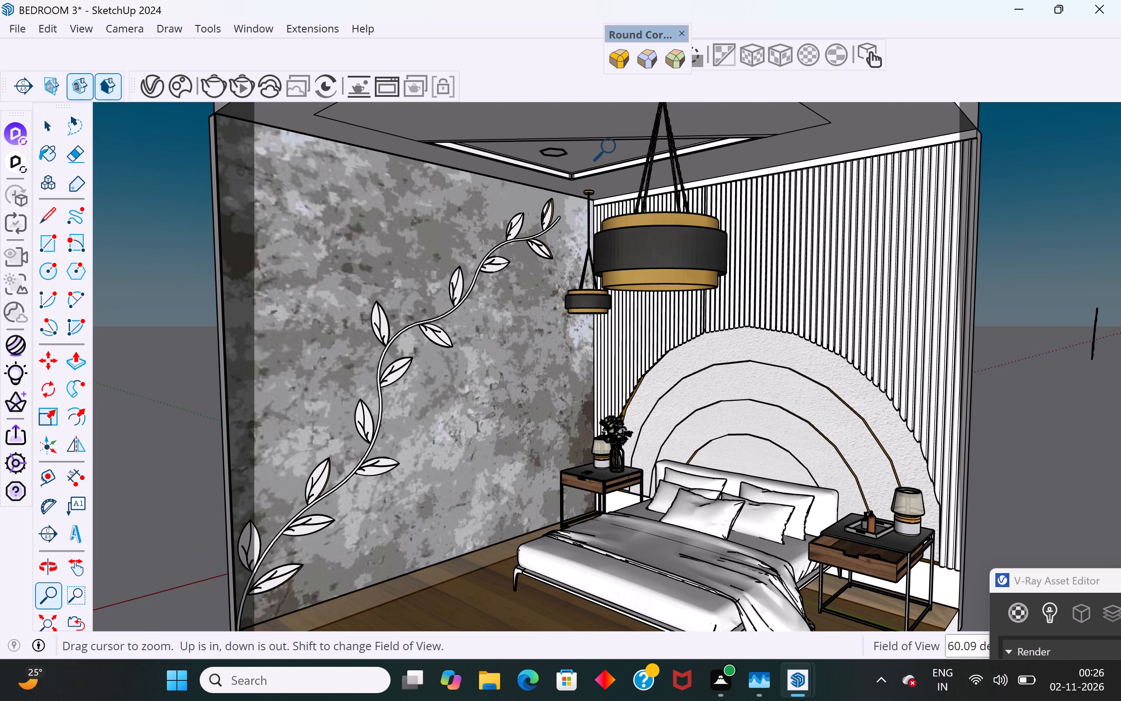
scroll(613, 147, down, 1)
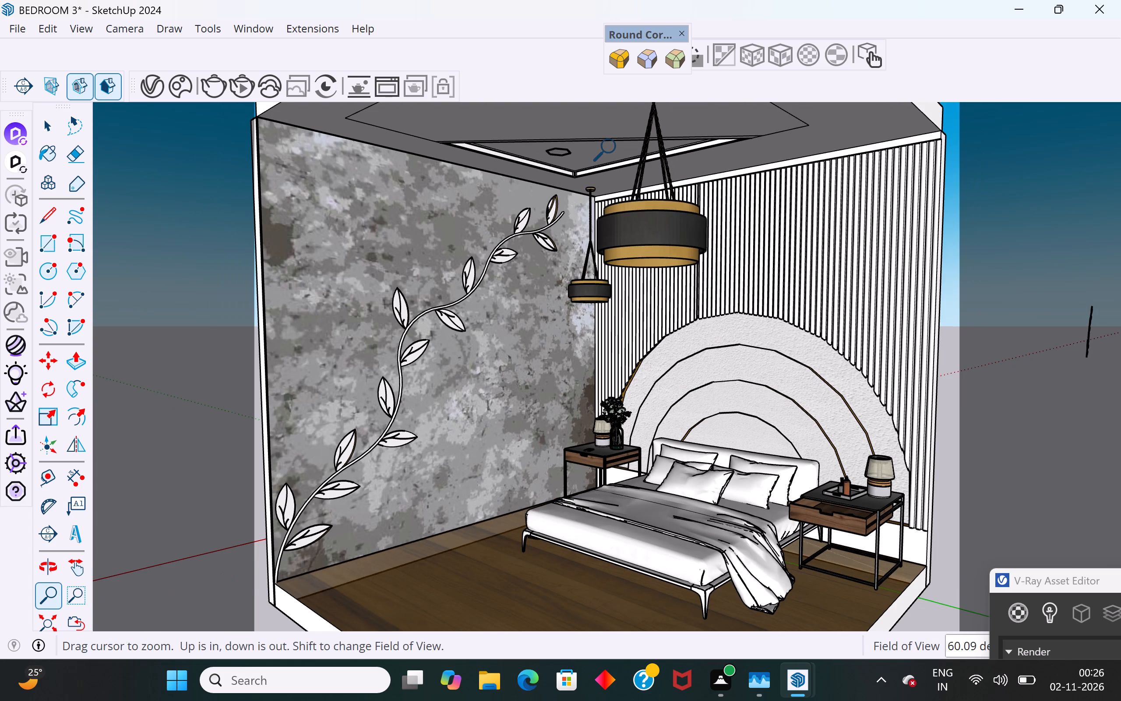
scroll(613, 147, up, 1)
middle_click(613, 147)
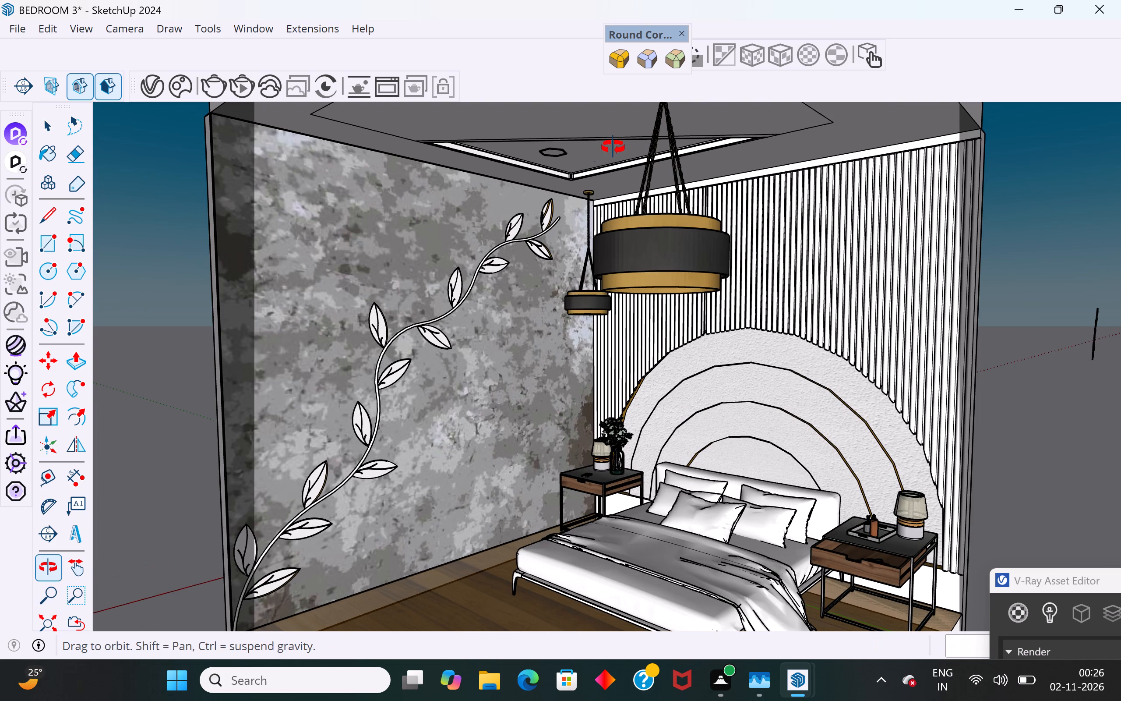
scroll(644, 101, down, 2)
scroll(664, 360, down, 1)
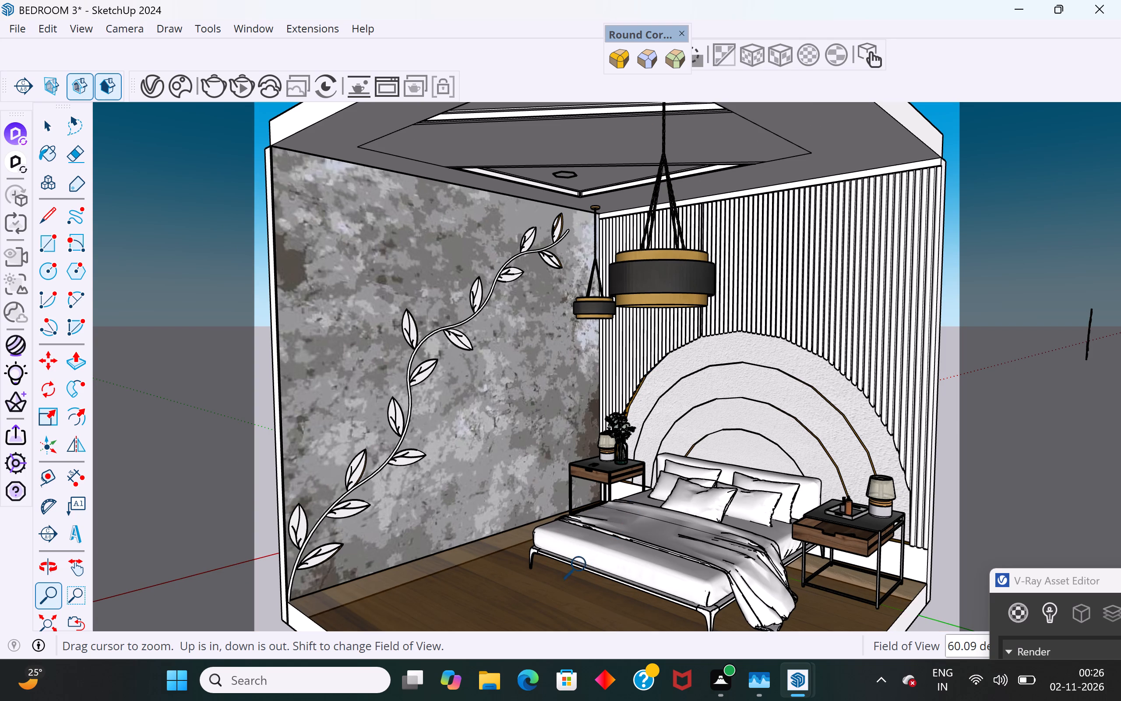
scroll(638, 597, up, 1)
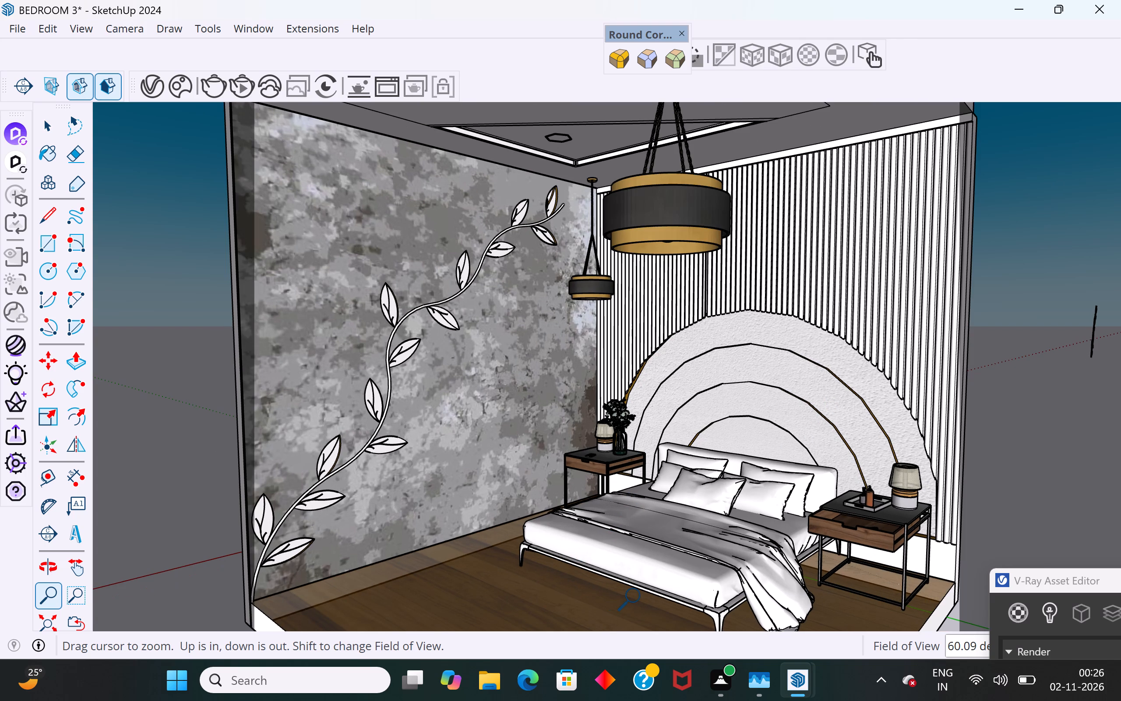
scroll(602, 565, up, 1)
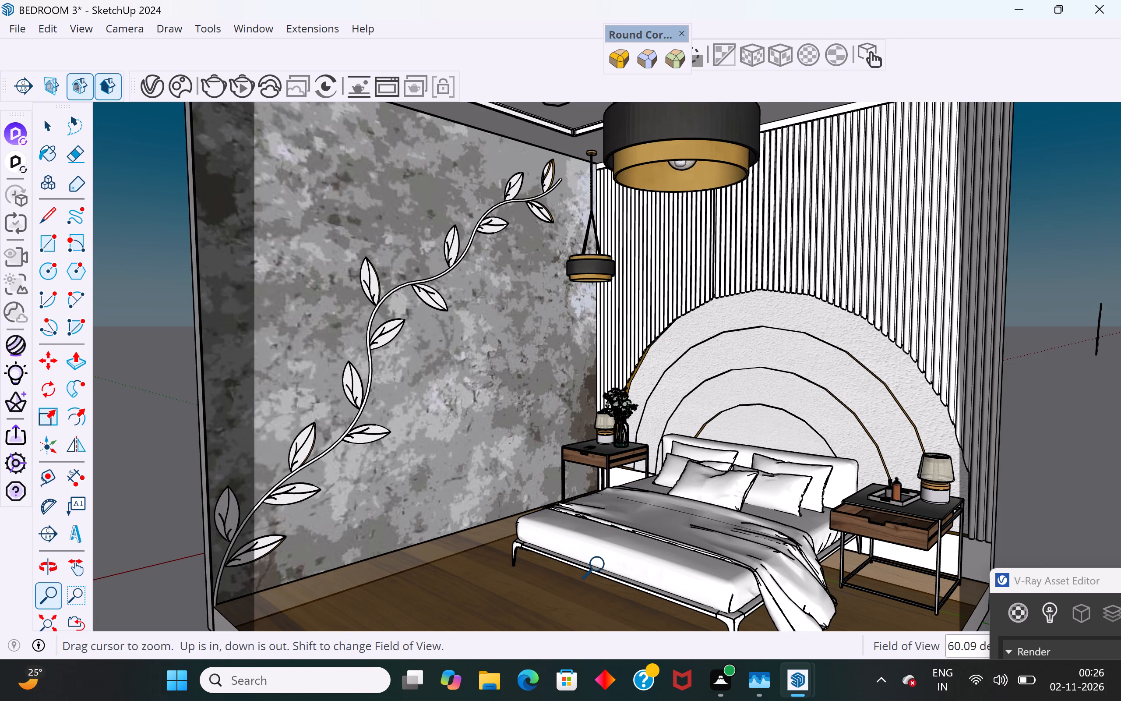
scroll(602, 565, down, 1)
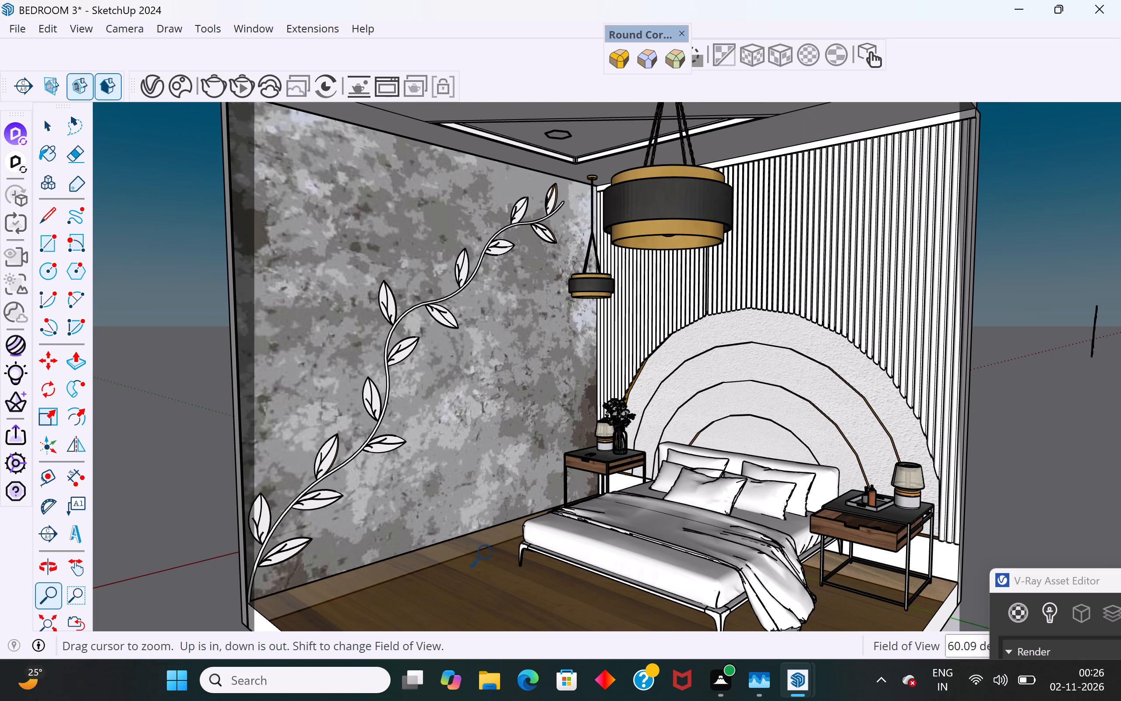
middle_drag(463, 545, 468, 556)
scroll(318, 538, up, 1)
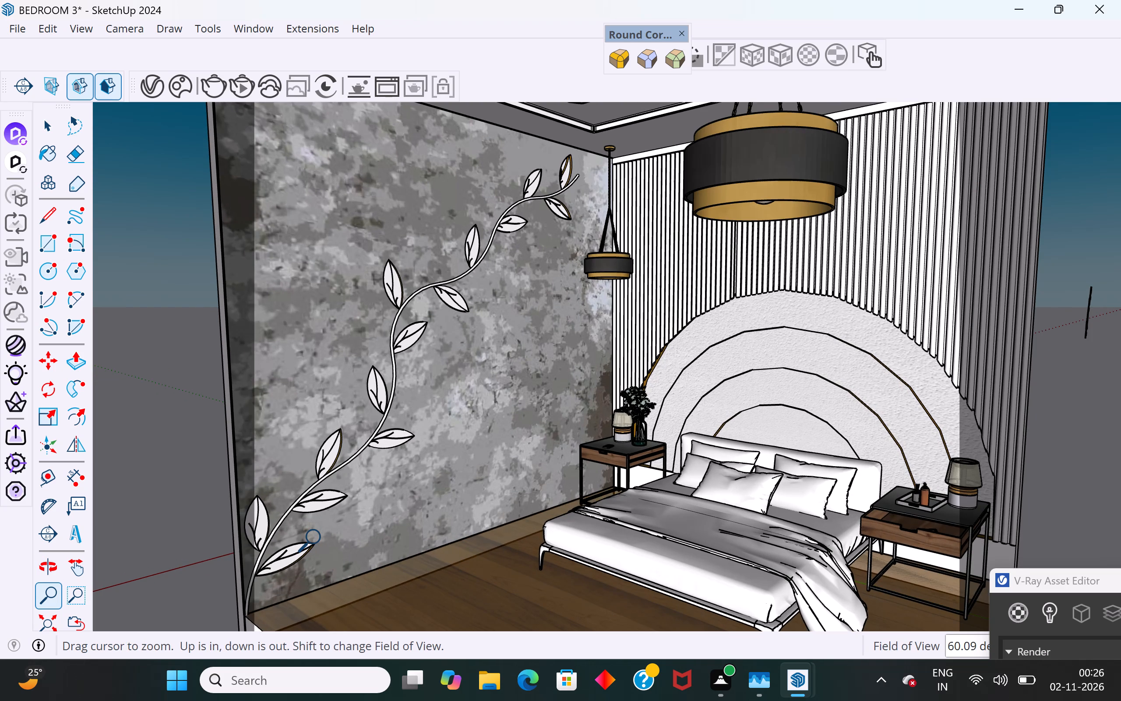
scroll(318, 538, down, 1)
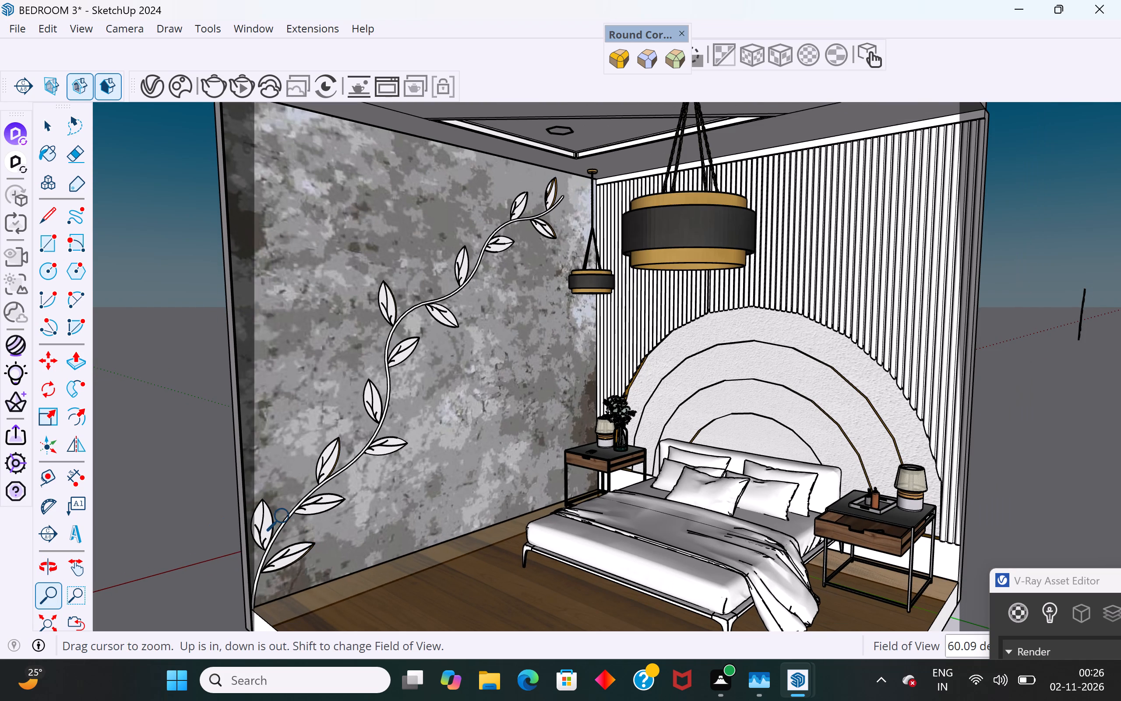
scroll(288, 516, up, 1)
middle_drag(450, 542, 466, 545)
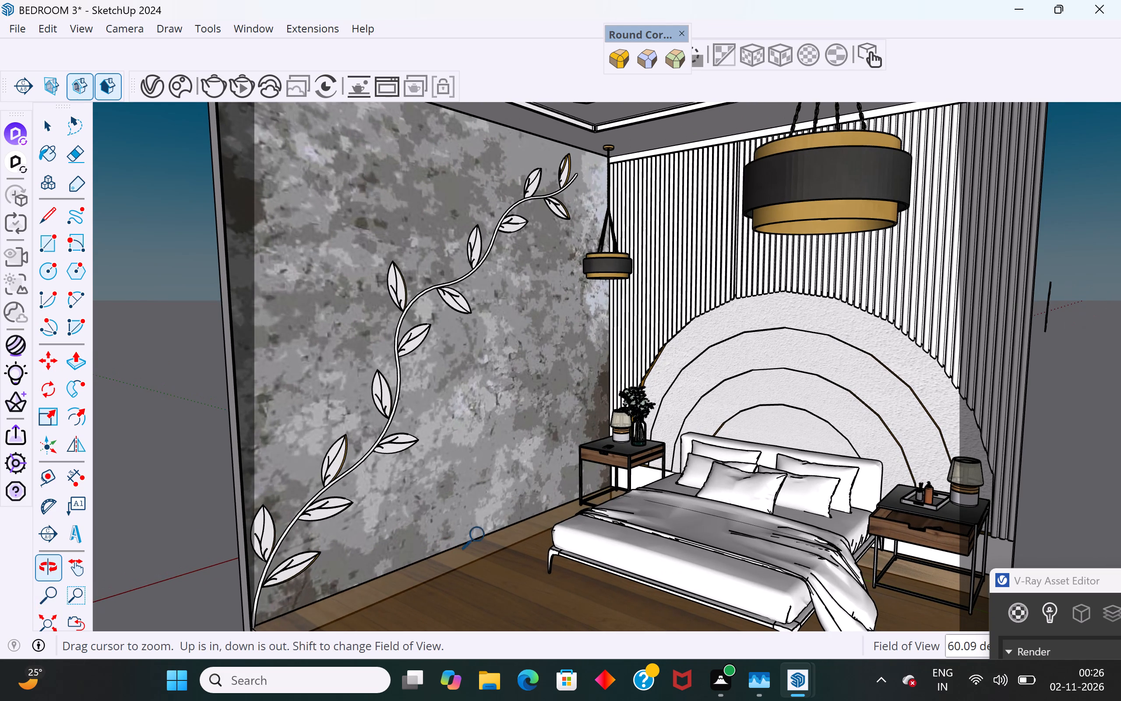
scroll(500, 528, down, 1)
middle_drag(528, 408, 530, 412)
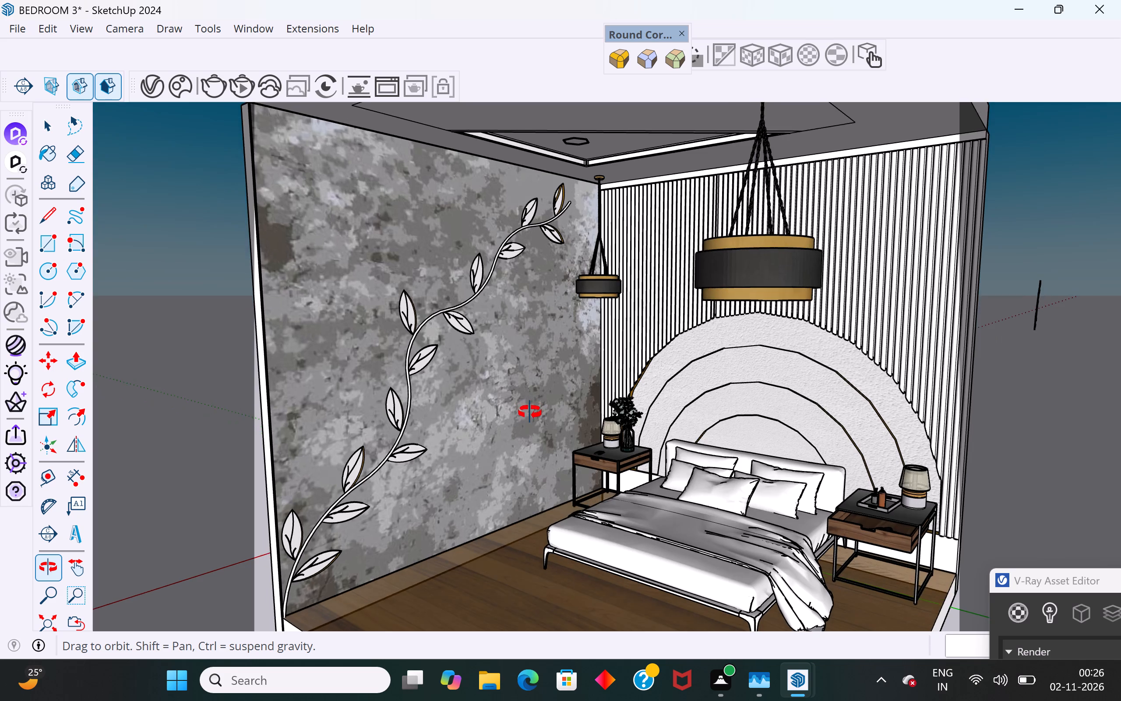
middle_drag(530, 412, 518, 390)
scroll(576, 552, down, 1)
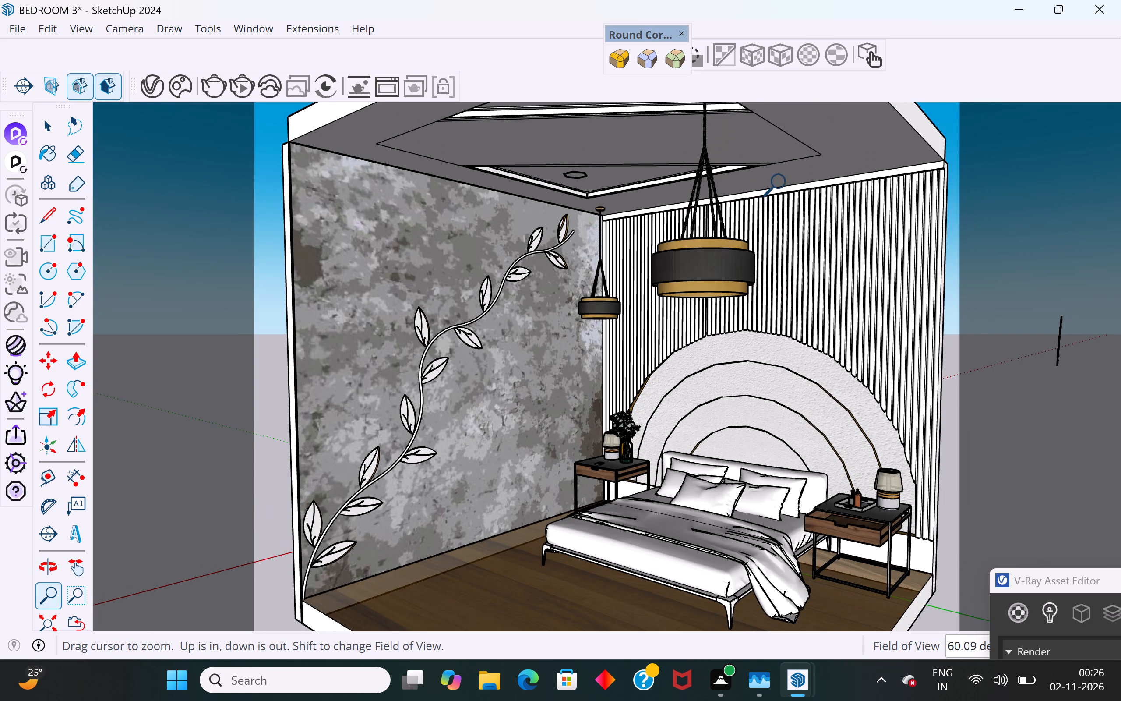
Lower and turn the viewpoint toward the headboard wall, framing the bed, both pendant lamps and the leaf-decorated wall edge to edge.
scroll(783, 183, up, 1)
middle_drag(768, 202, 770, 181)
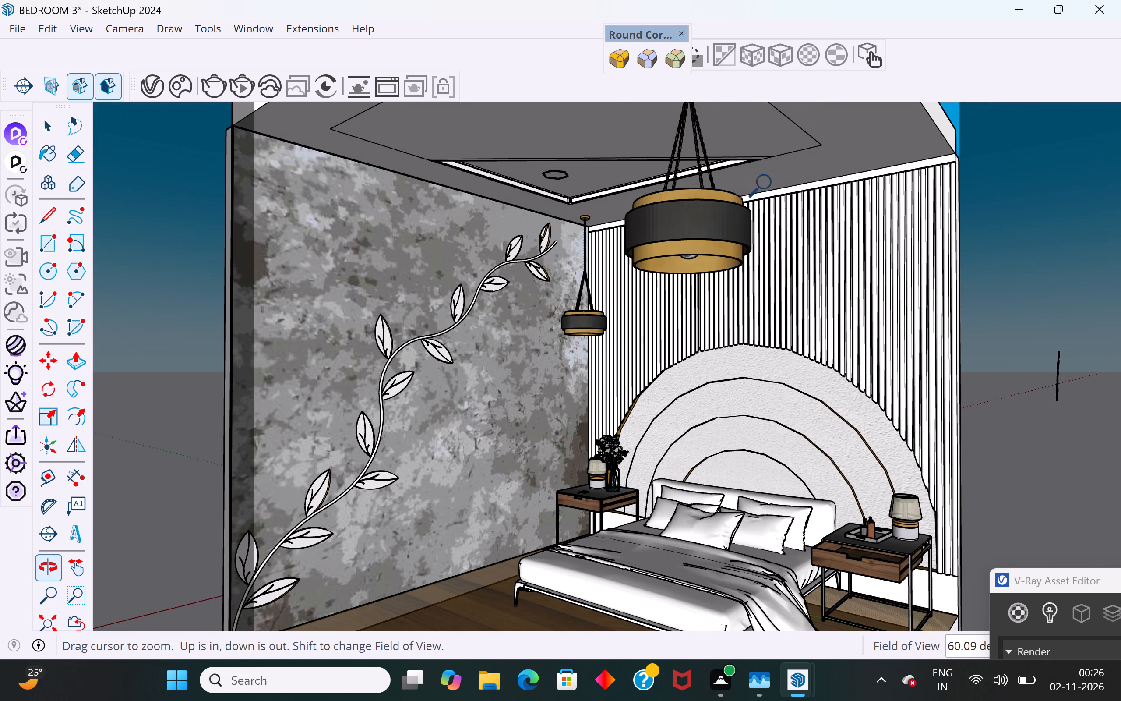
scroll(279, 388, up, 1)
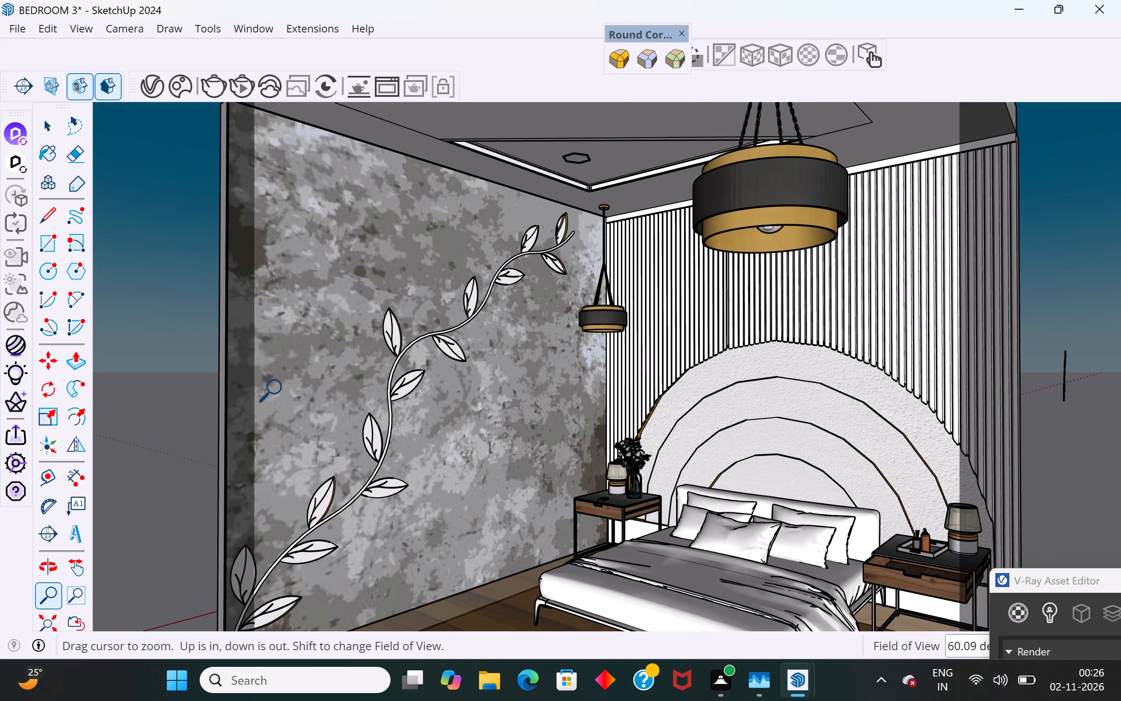
scroll(593, 436, down, 1)
scroll(593, 436, up, 1)
middle_drag(617, 407, 613, 443)
scroll(620, 375, down, 1)
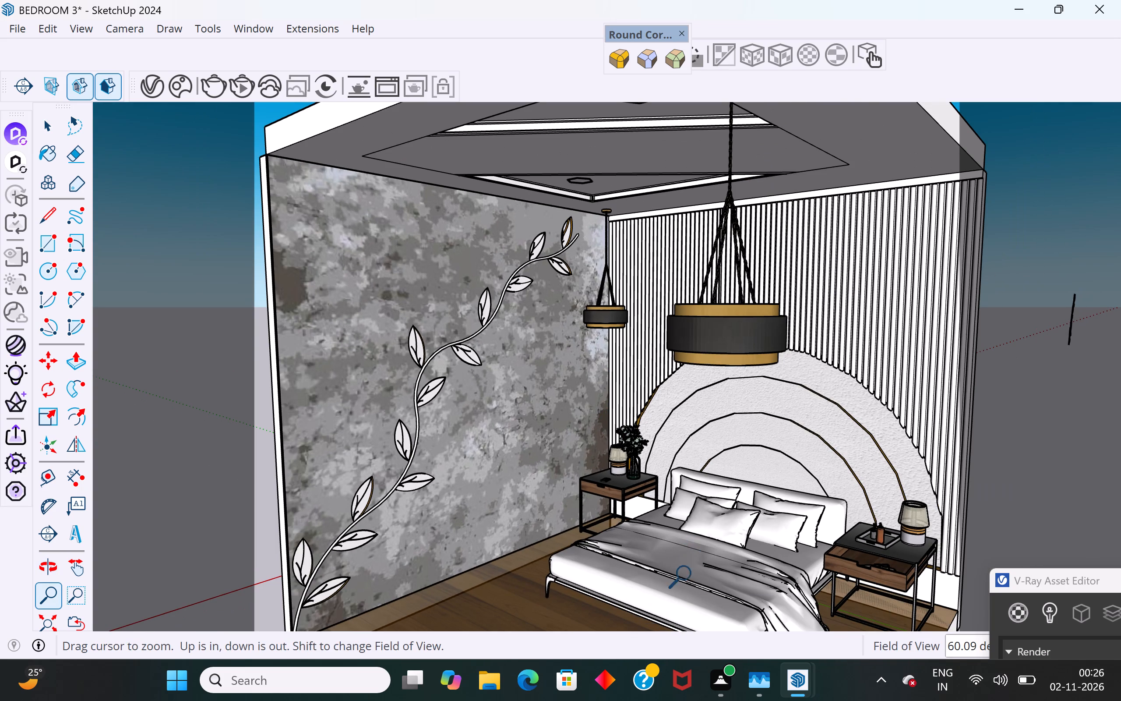
scroll(692, 599, up, 1)
middle_drag(692, 538, 692, 527)
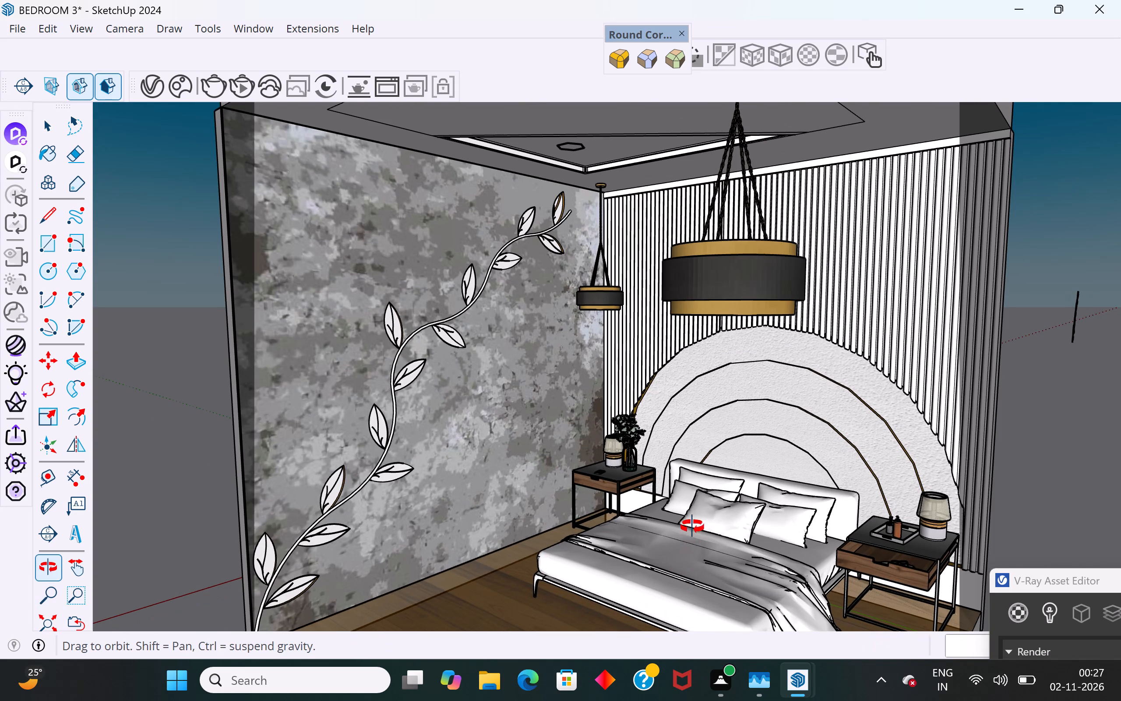
middle_drag(692, 527, 691, 458)
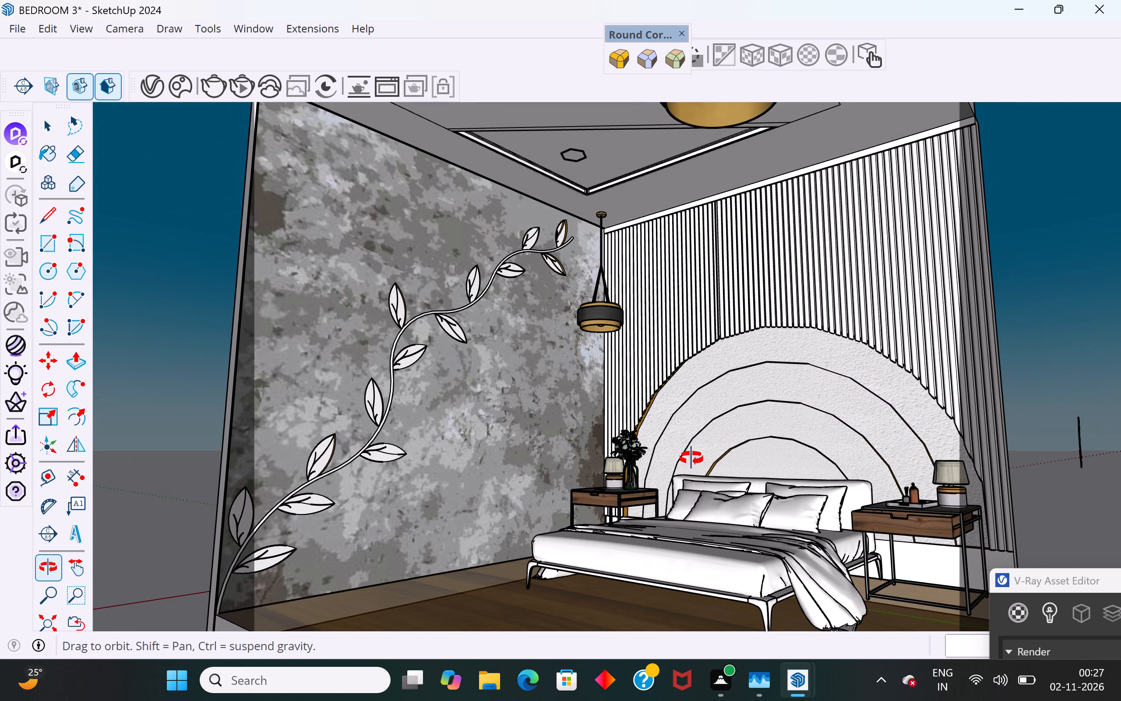
middle_drag(691, 458, 727, 481)
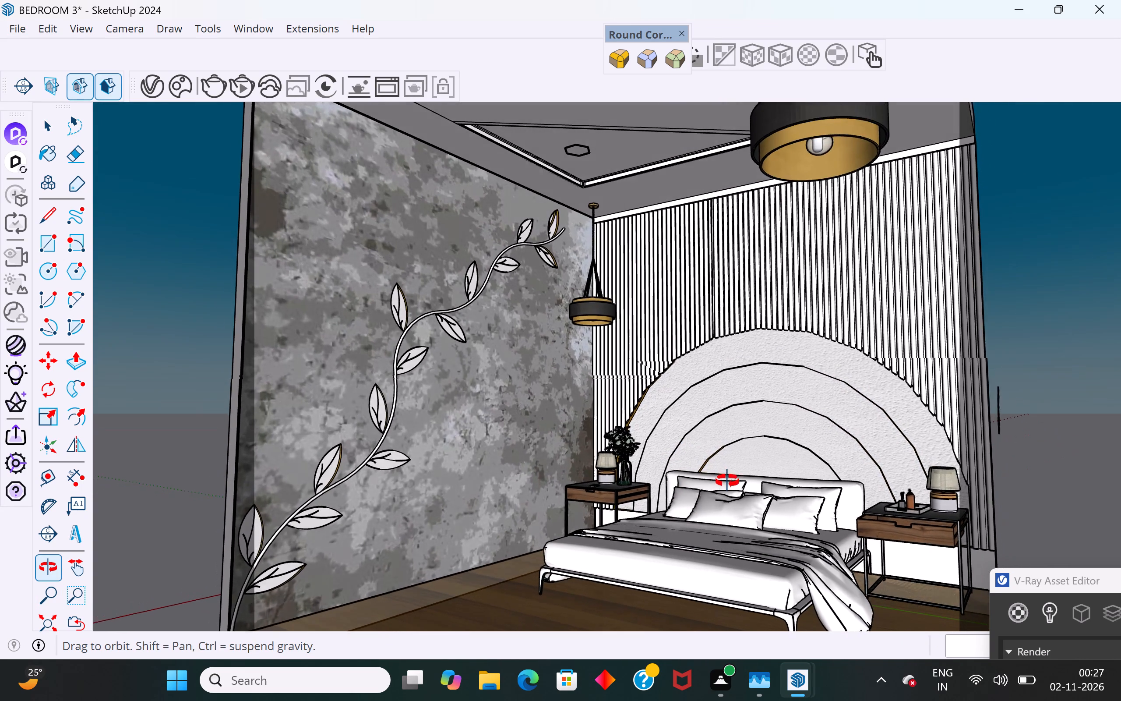
middle_drag(727, 481, 762, 499)
scroll(642, 618, down, 1)
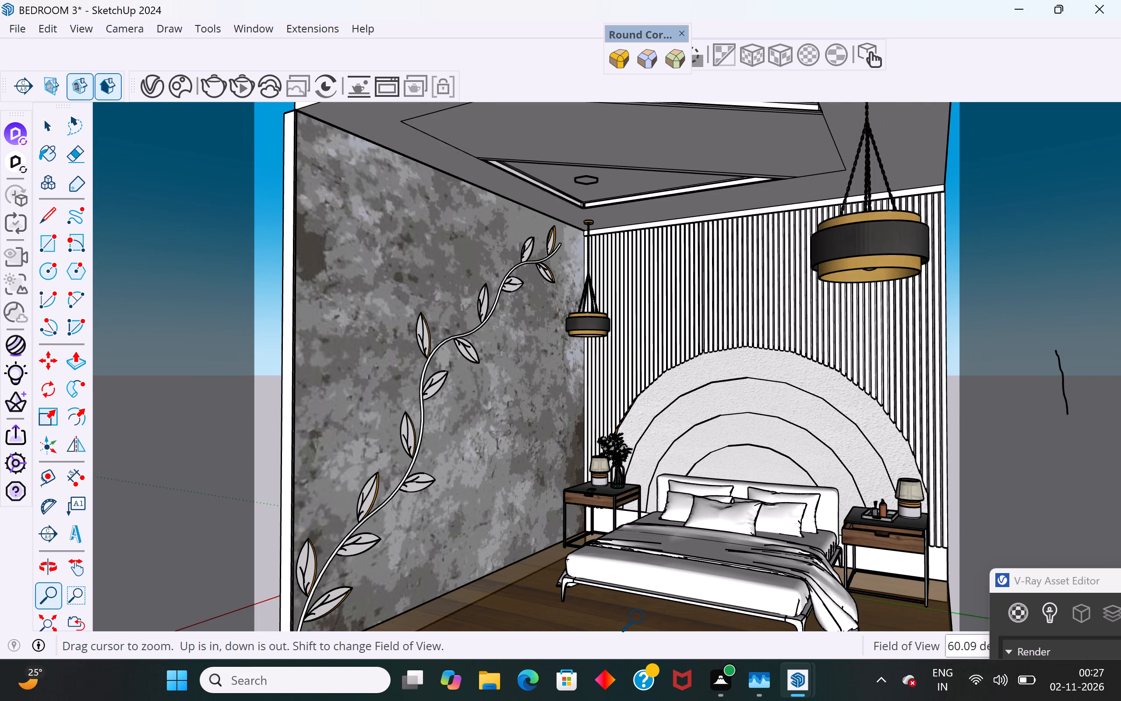
scroll(659, 611, up, 1)
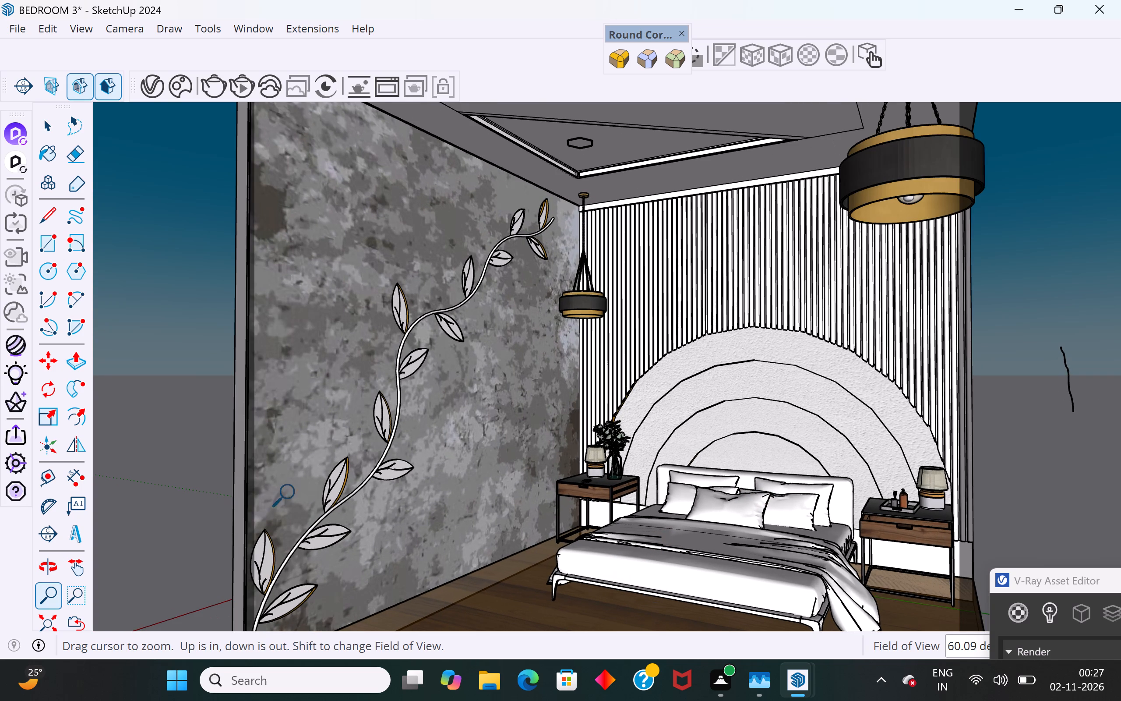
Narrow the camera's field of view to about 53 degrees.
click(78, 29)
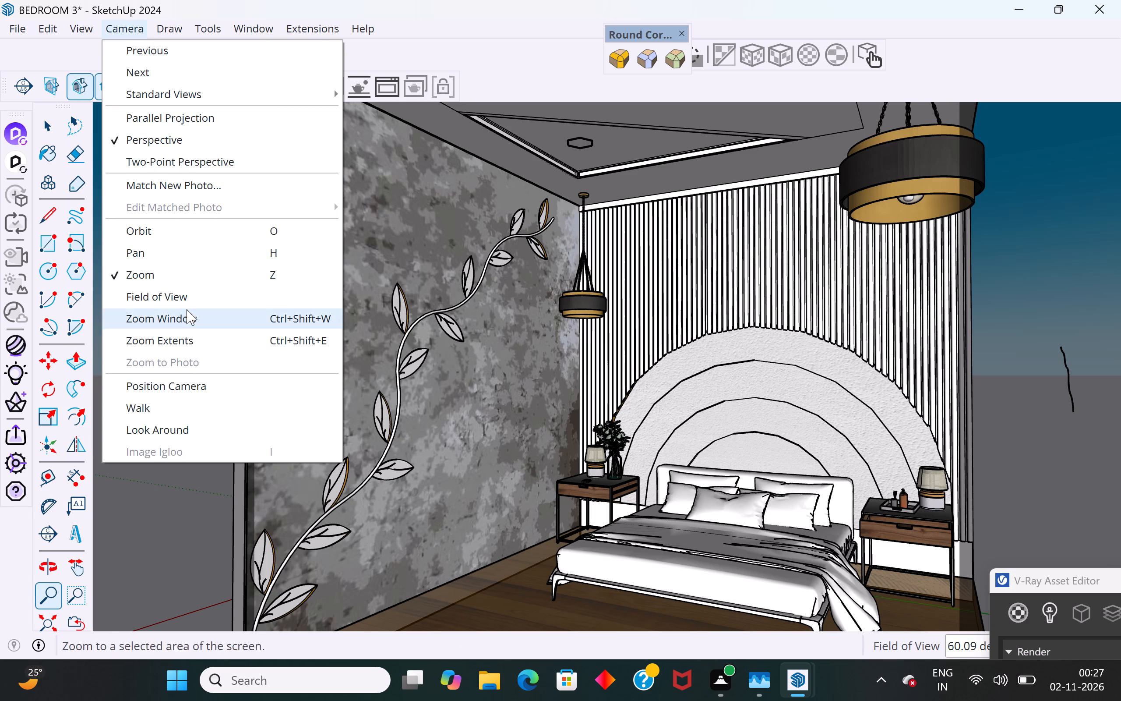
click(187, 305)
drag(628, 547, 635, 525)
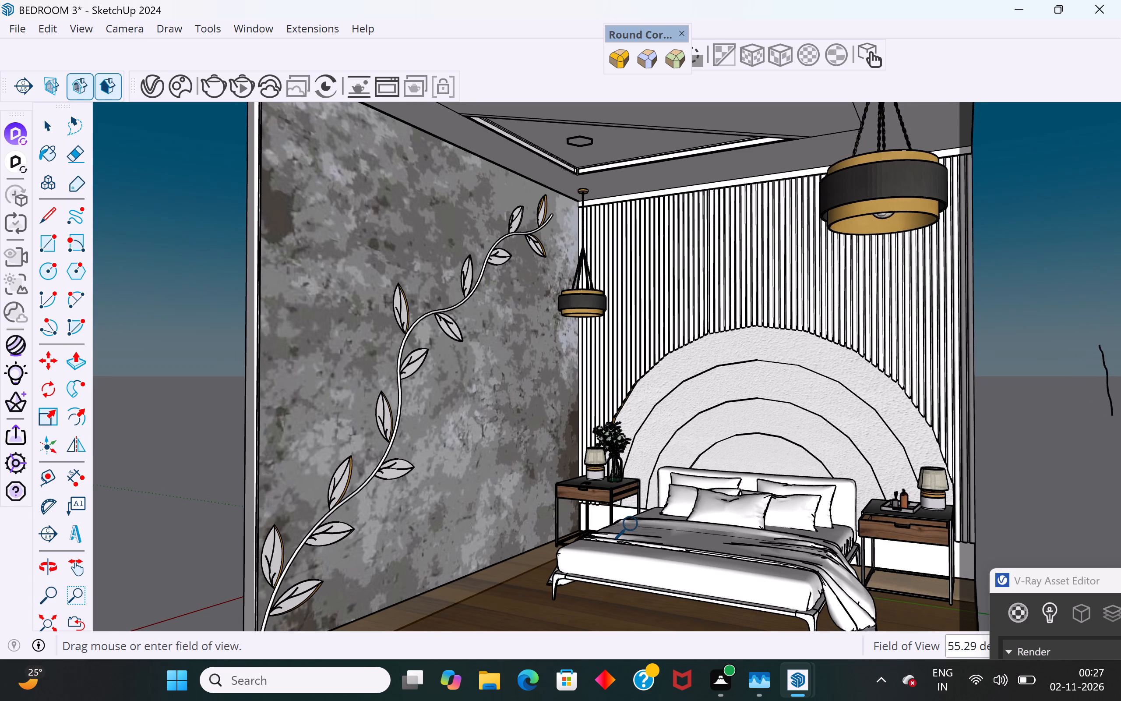
drag(635, 525, 648, 476)
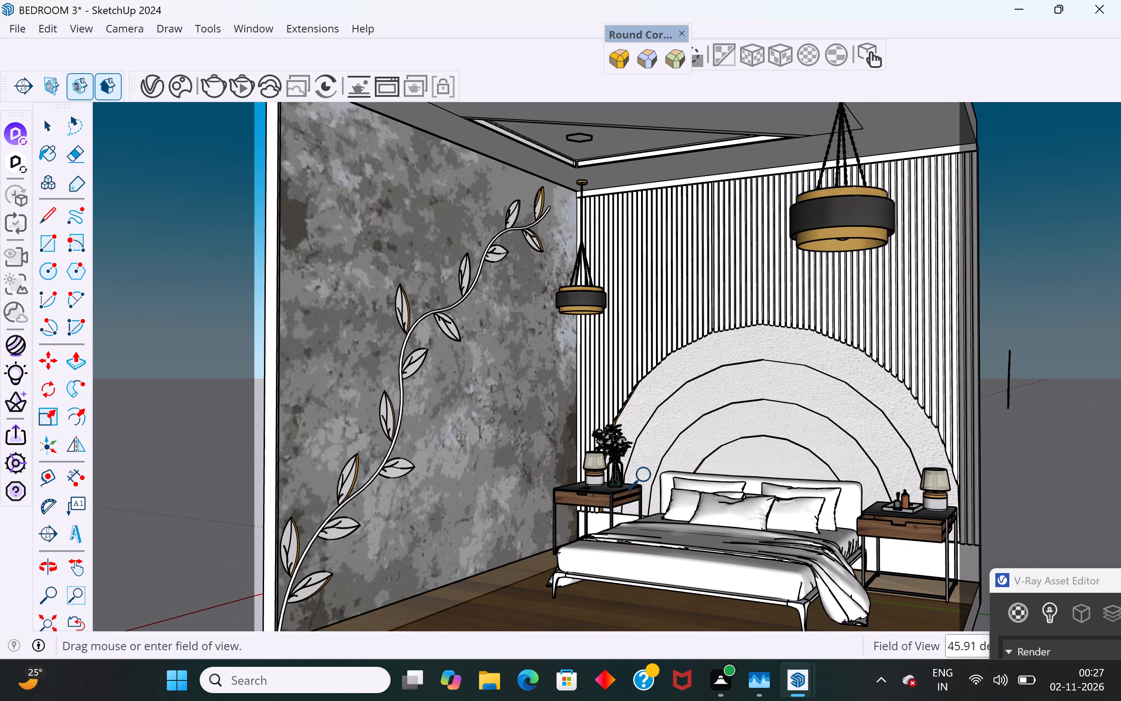
drag(648, 476, 660, 492)
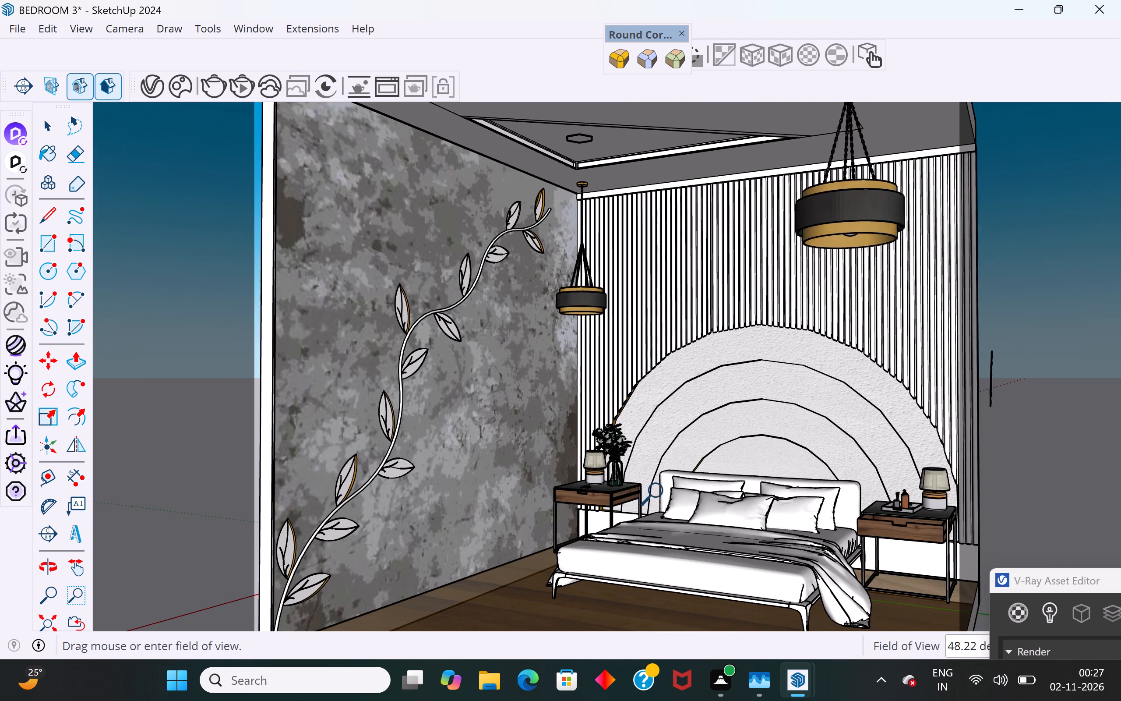
drag(660, 492, 663, 517)
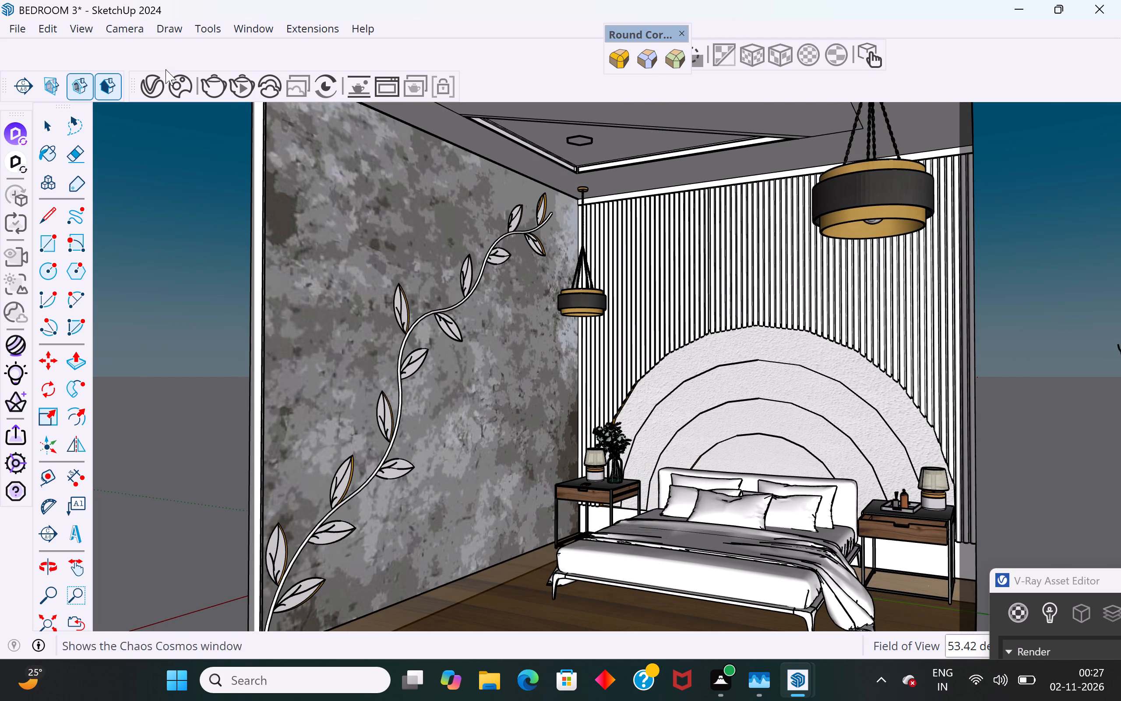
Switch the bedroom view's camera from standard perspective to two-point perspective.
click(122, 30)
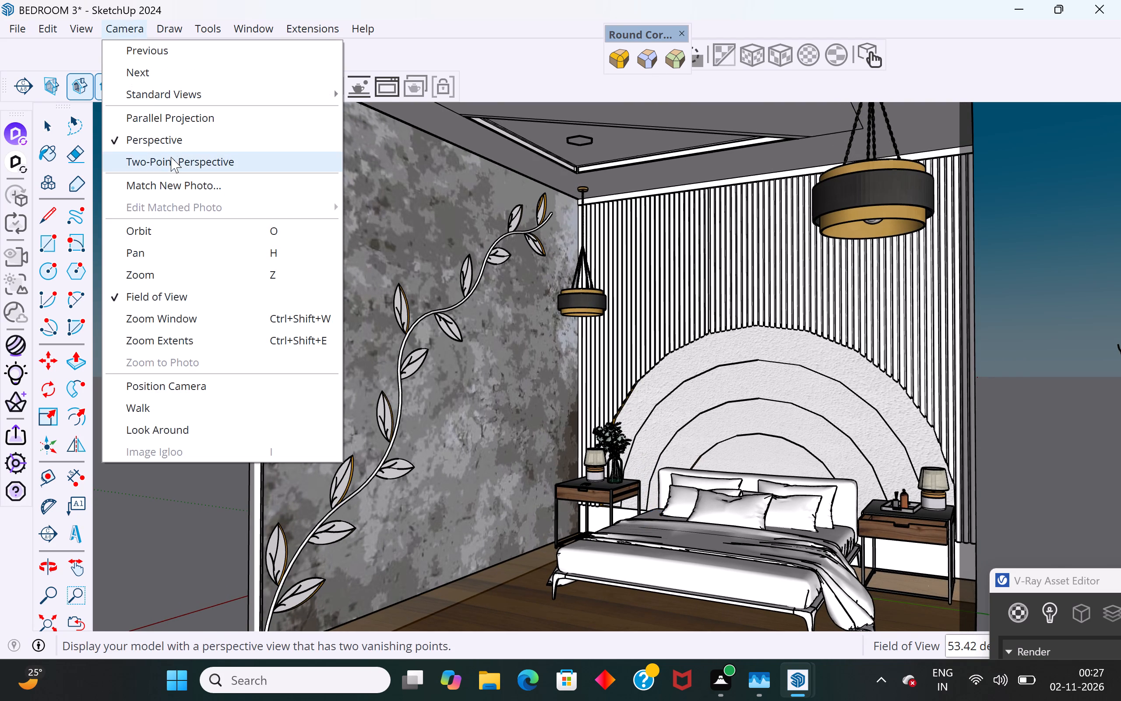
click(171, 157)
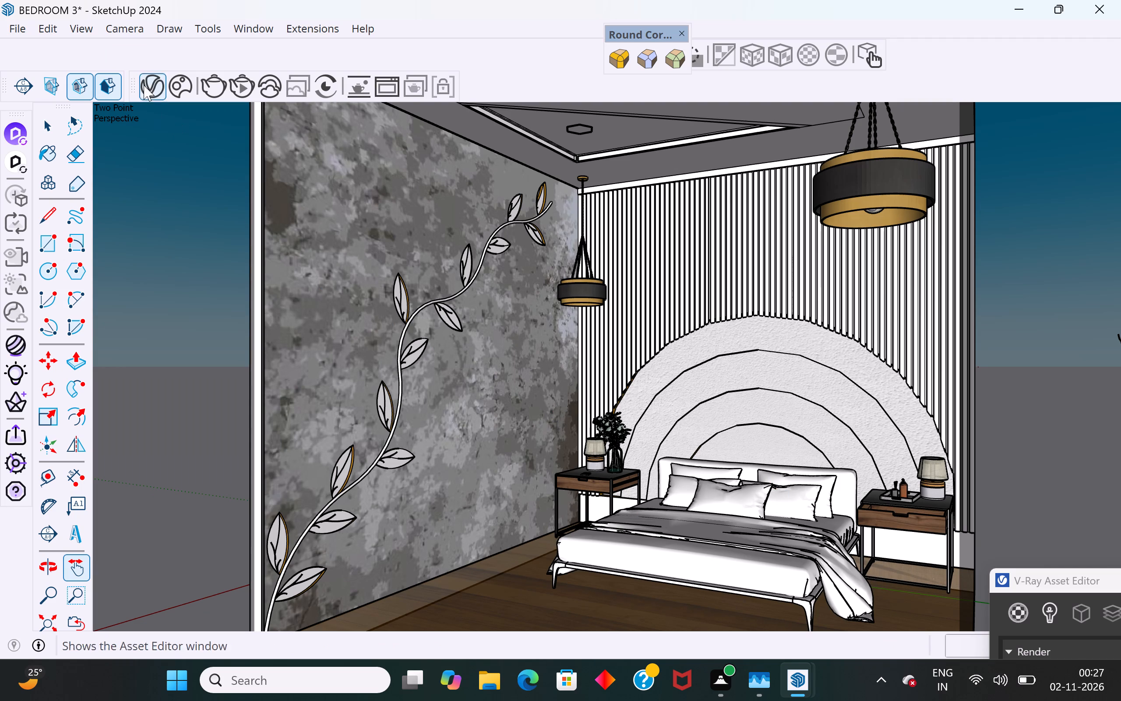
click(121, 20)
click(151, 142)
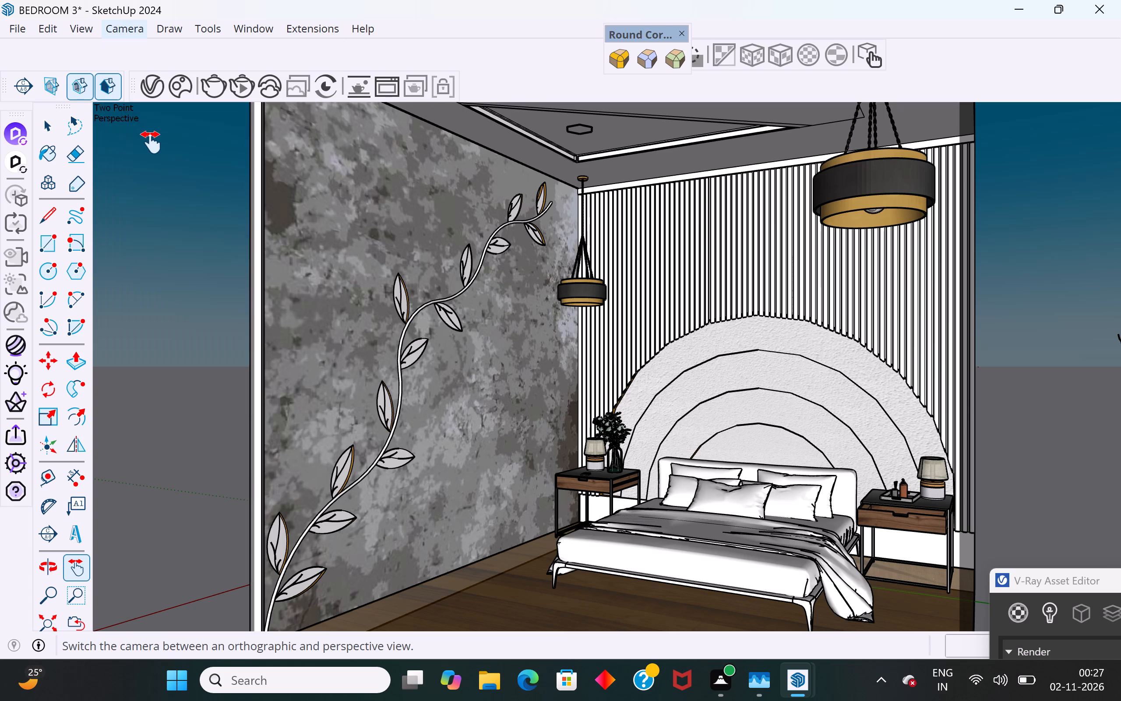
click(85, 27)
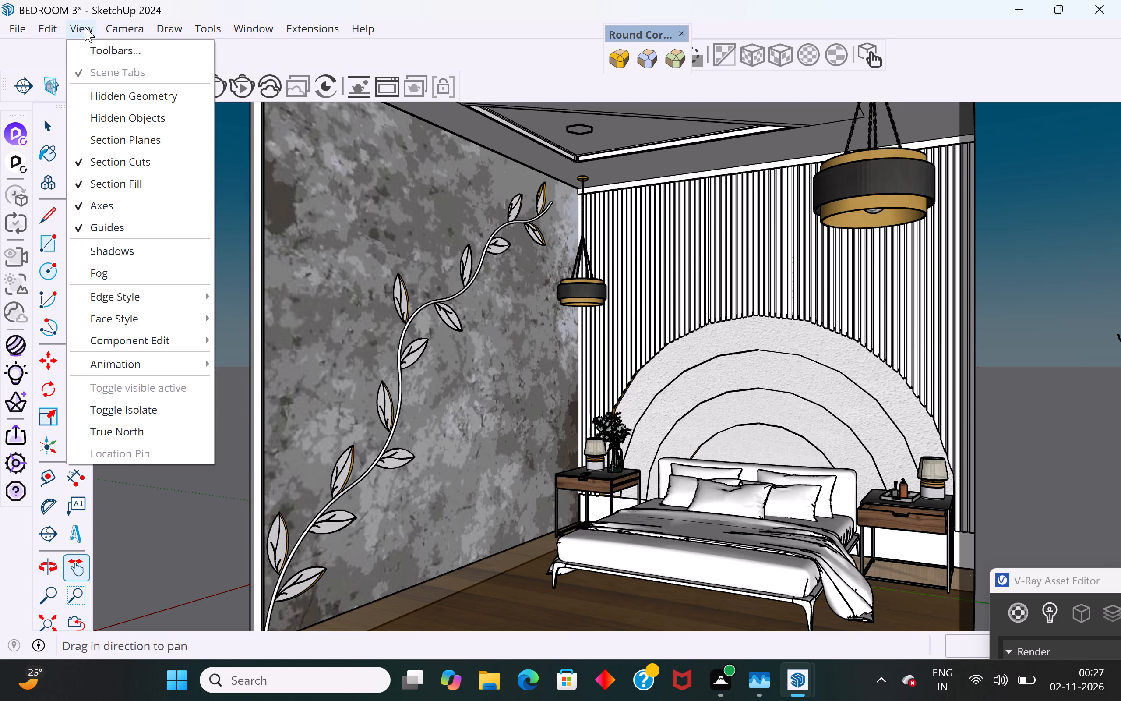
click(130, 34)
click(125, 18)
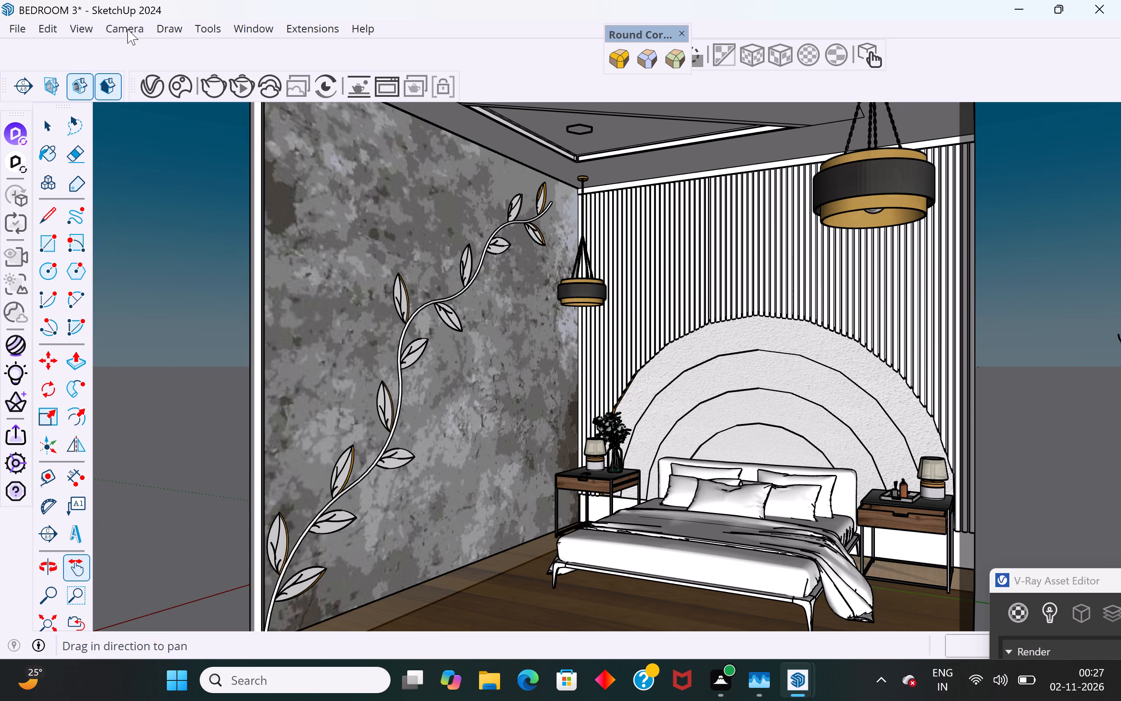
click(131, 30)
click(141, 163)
Run an interactive V-Ray render of the bedroom view, inspect it in the enlarged frame buffer, and close the buffer.
click(239, 88)
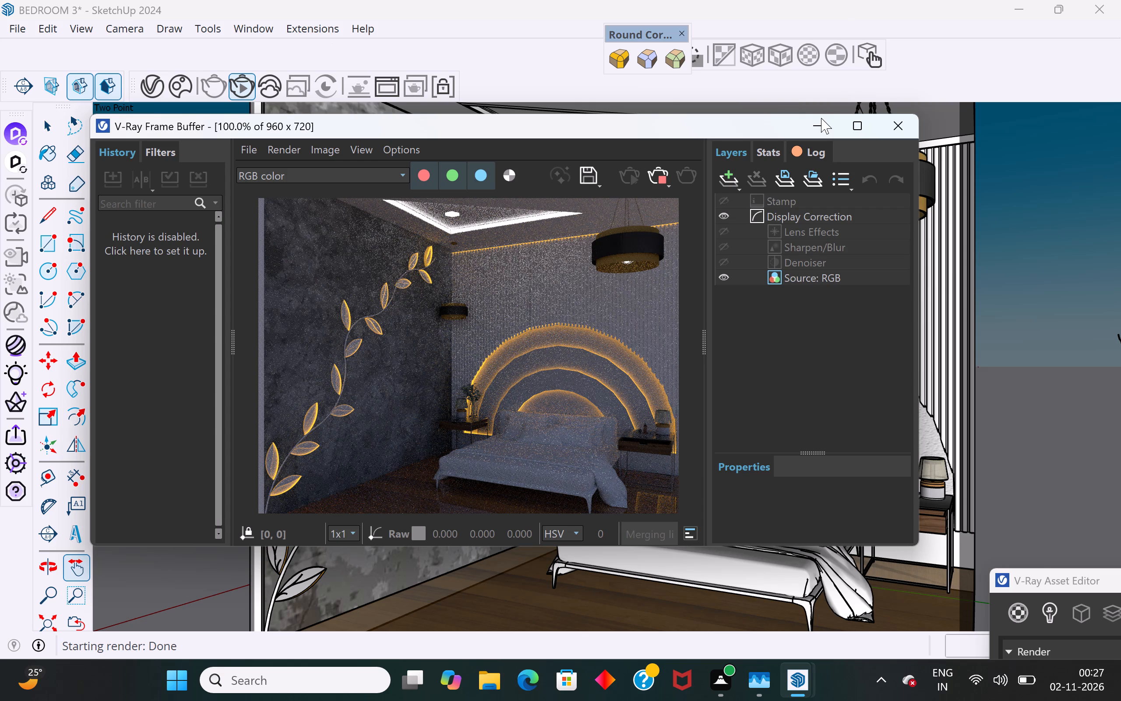
click(854, 128)
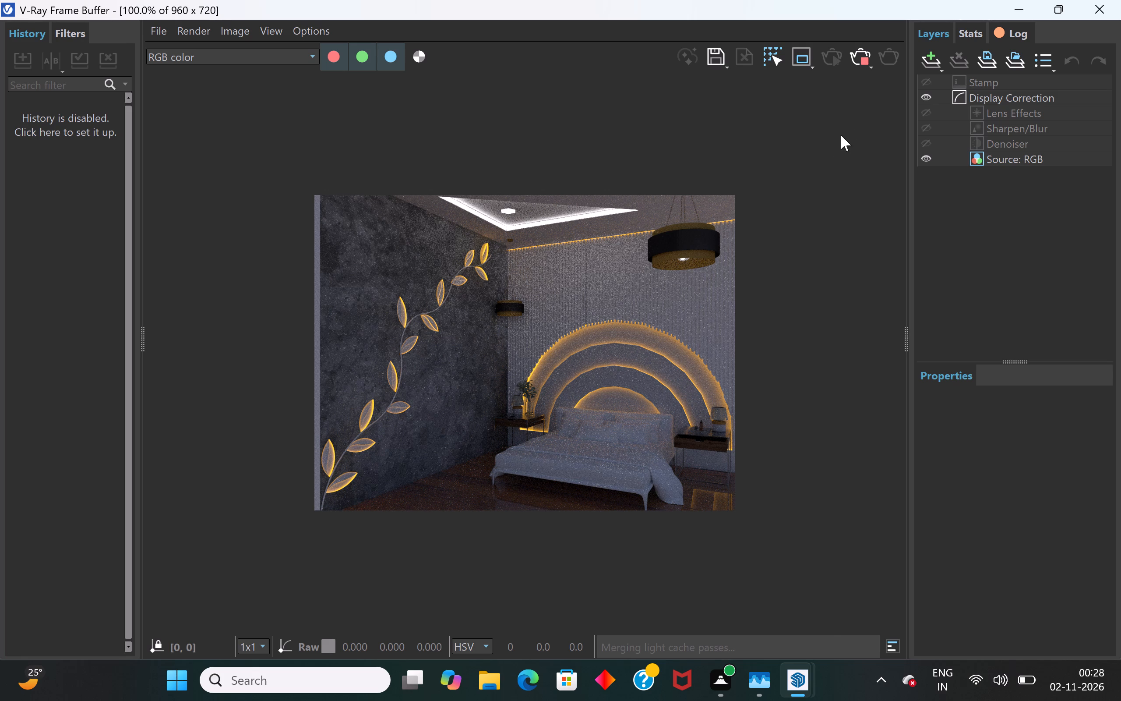
click(1107, 10)
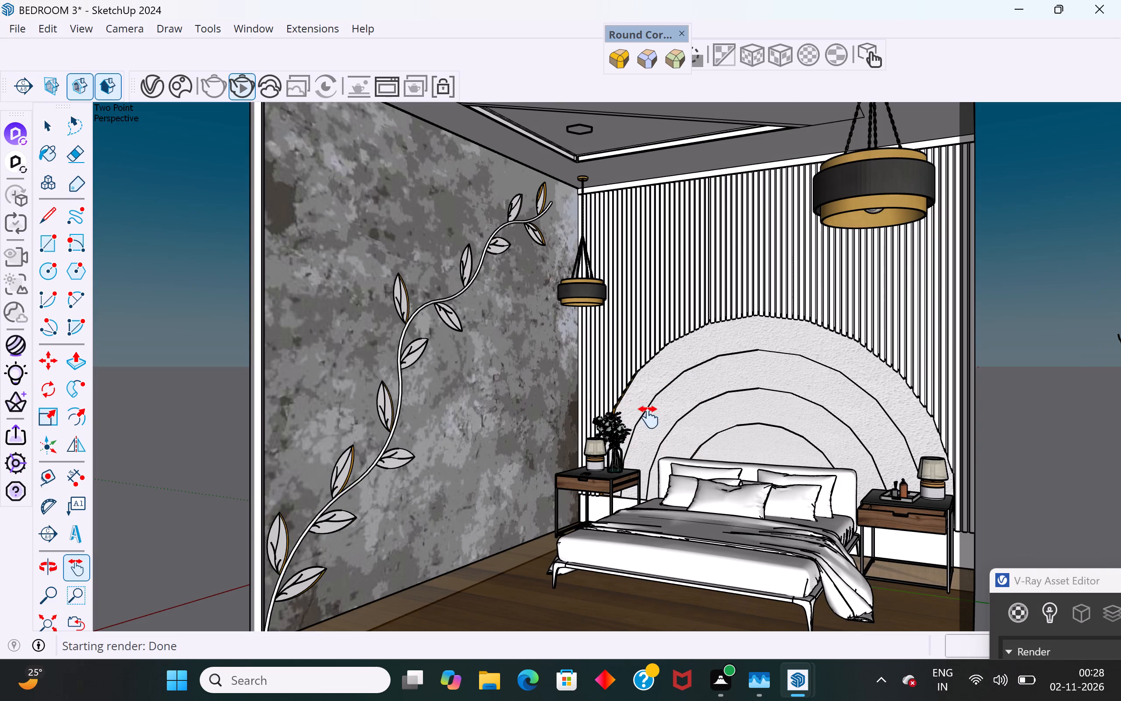
Narrow the camera's field of view to about 45.6 degrees, keeping the bed and both pendant lamps in the safe frame.
click(81, 27)
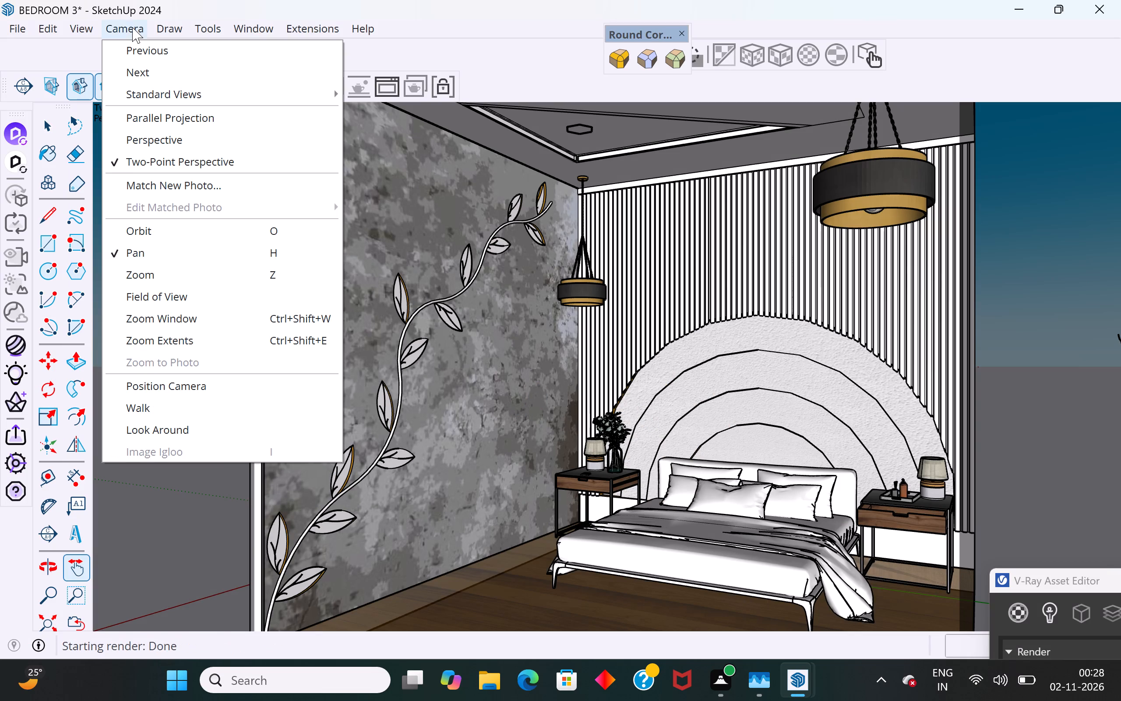
click(172, 304)
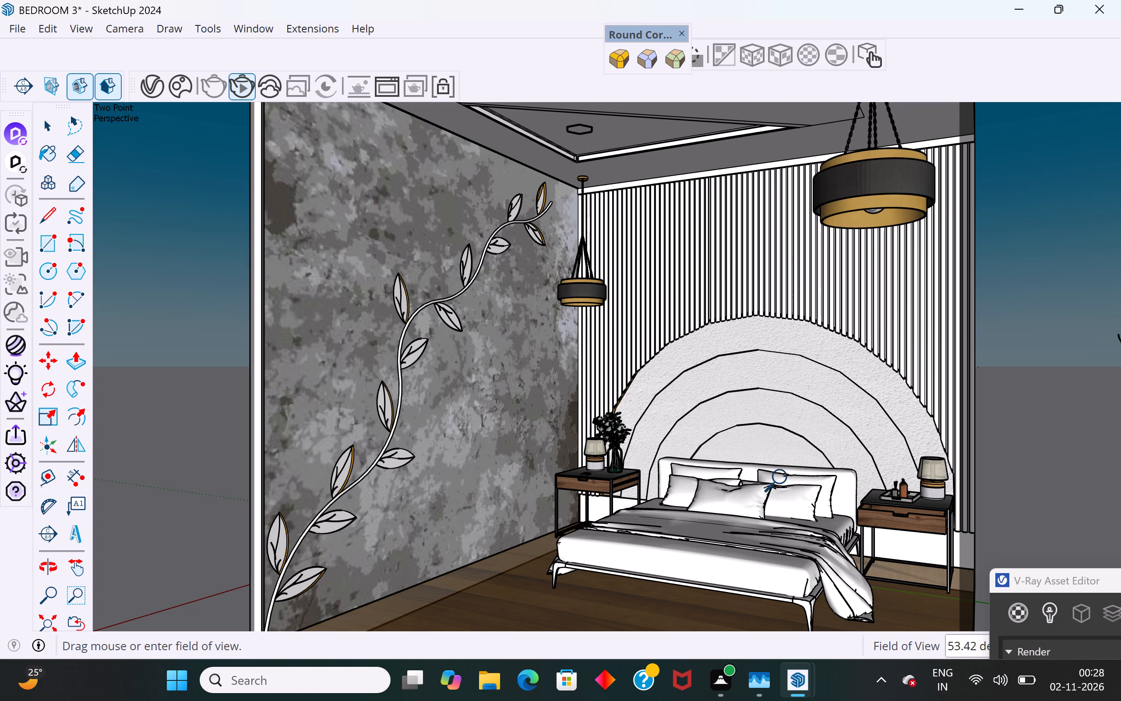
drag(818, 478, 822, 483)
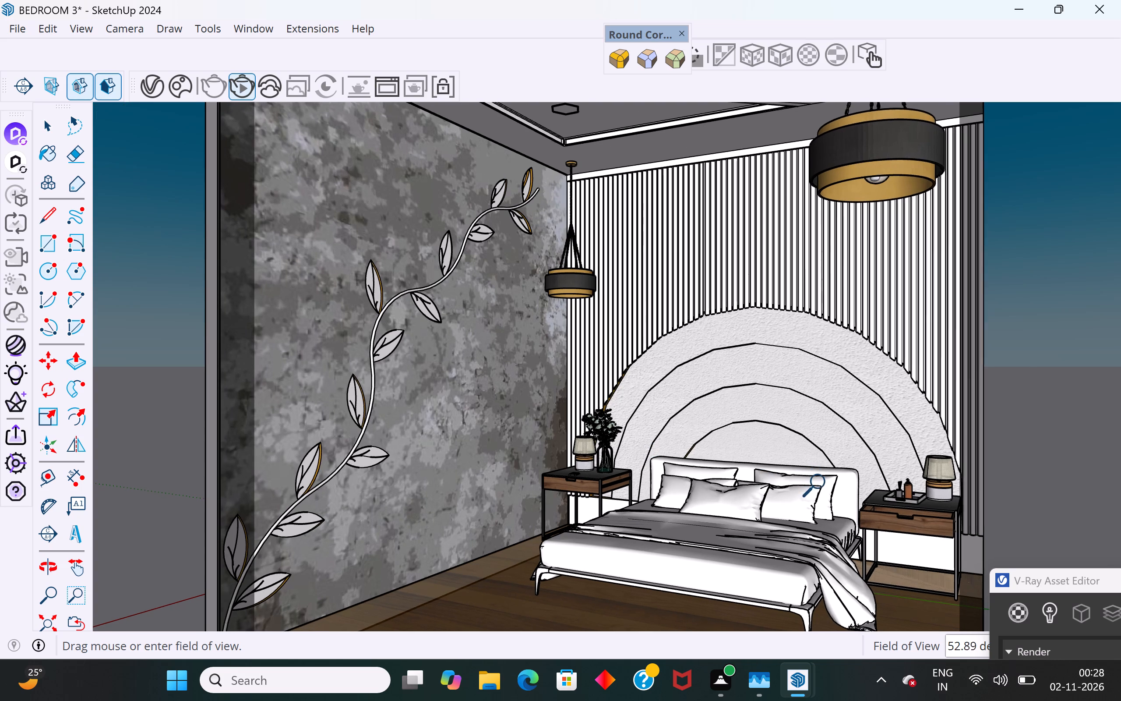
drag(822, 483, 805, 516)
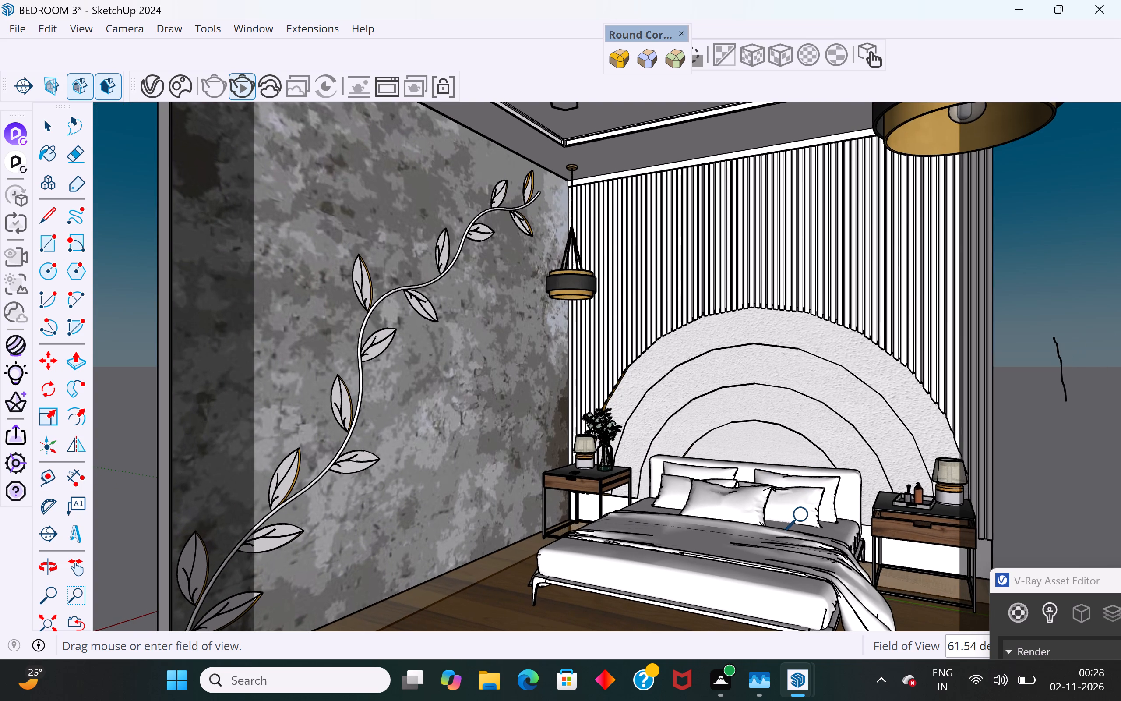
drag(805, 516, 826, 458)
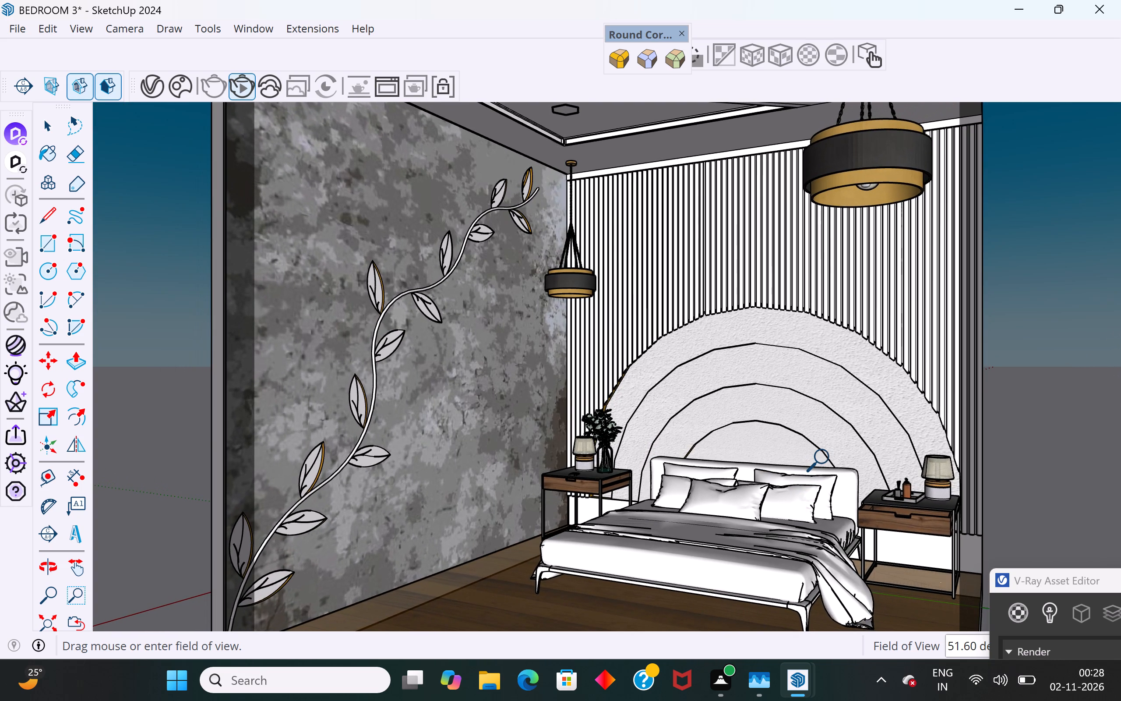
drag(826, 458, 835, 437)
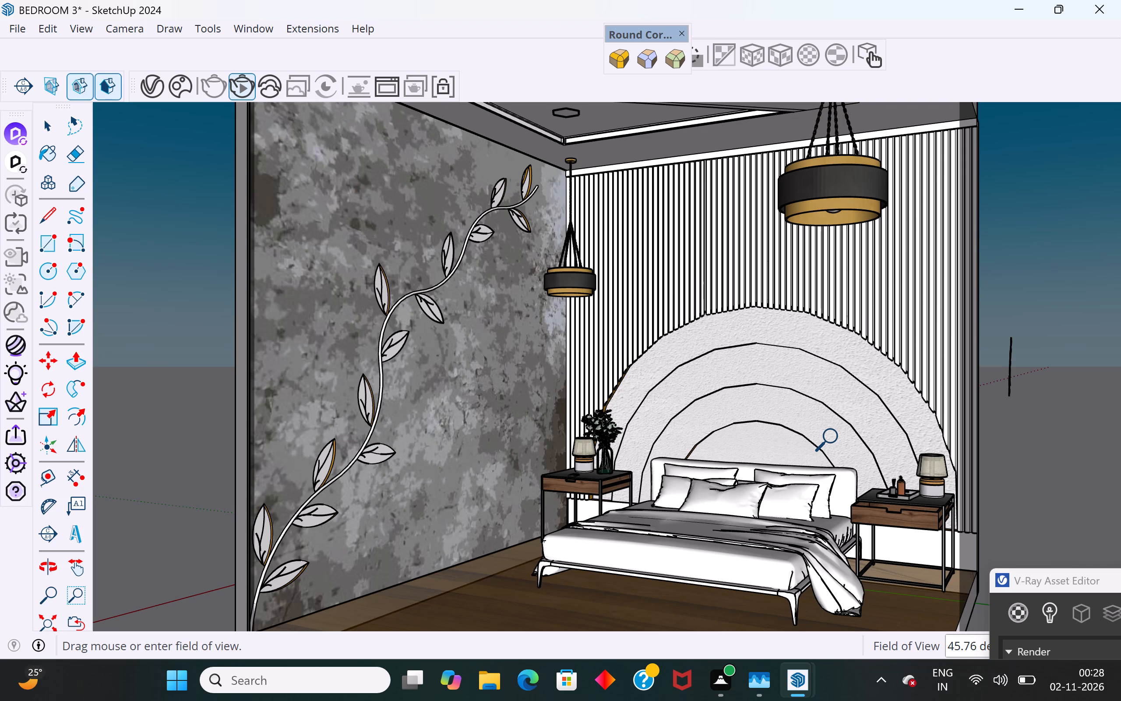
drag(835, 437, 835, 437)
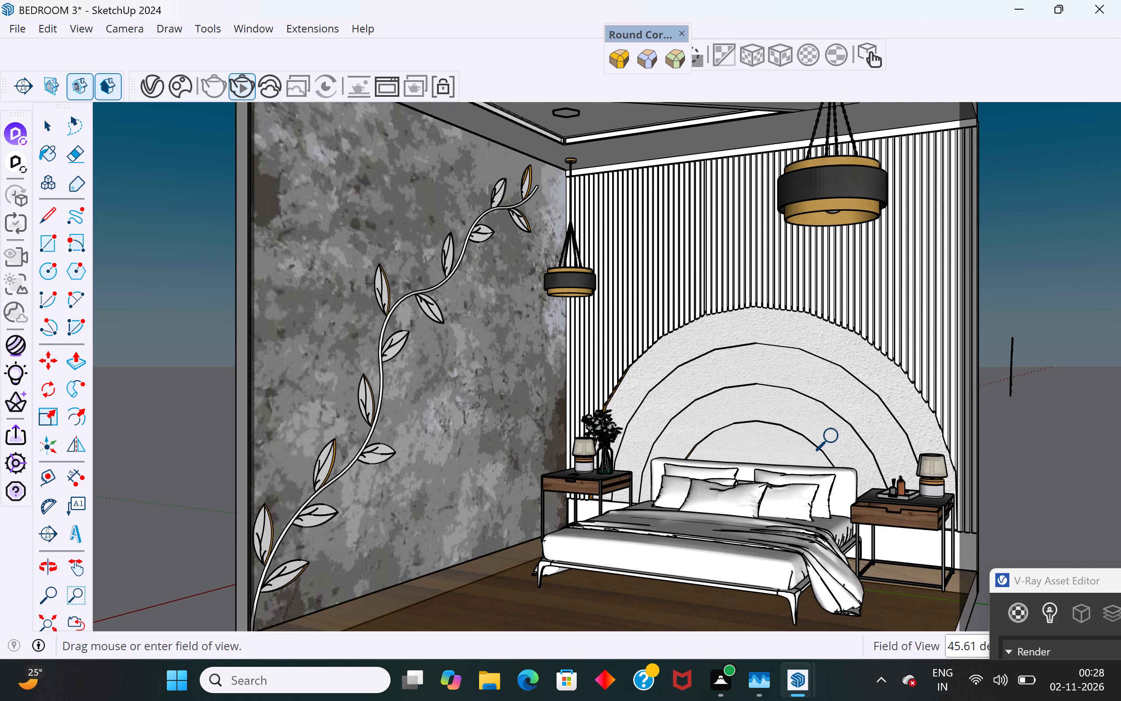
Orbit slightly and readjust the zoom so the bed, pendant lamps and leaf-decorated wall fill the safe frame without showing the room's outer edges.
middle_drag(655, 154, 655, 149)
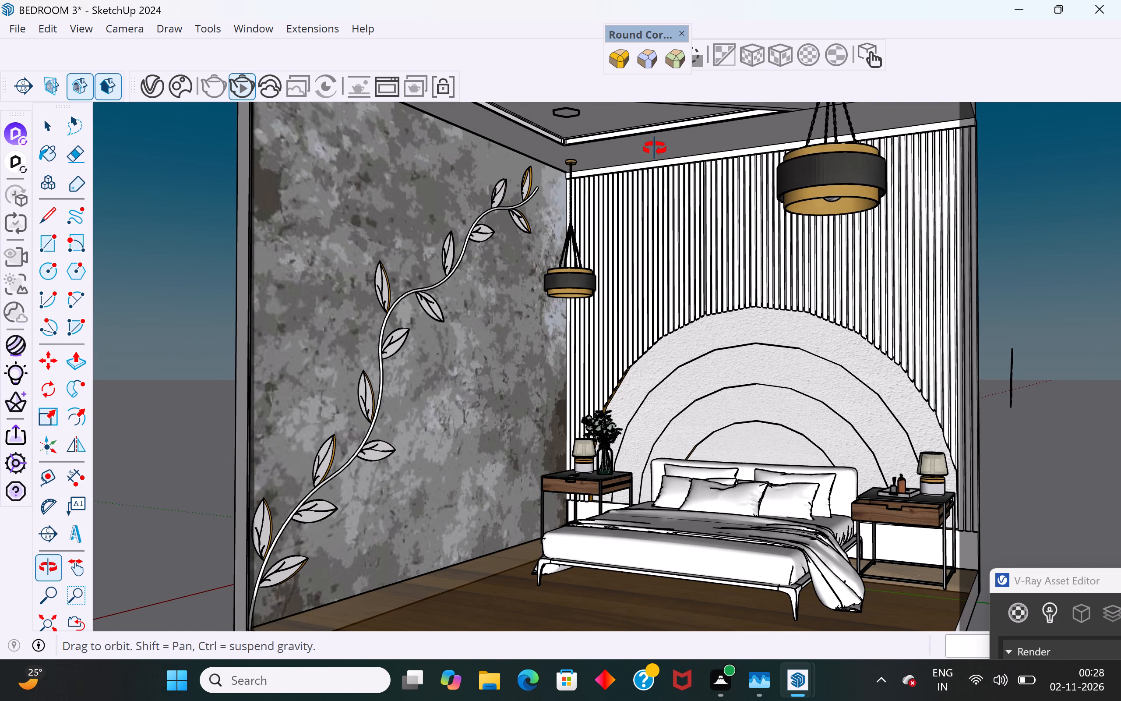
middle_drag(655, 149, 657, 149)
scroll(588, 254, down, 1)
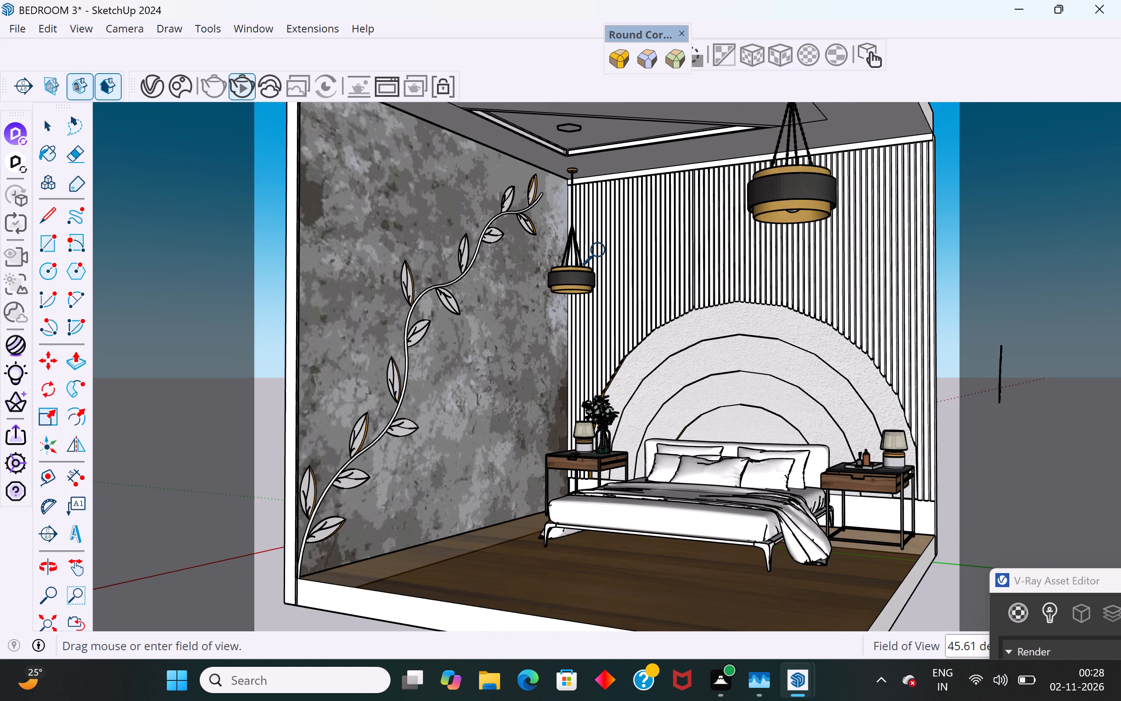
scroll(603, 251, up, 1)
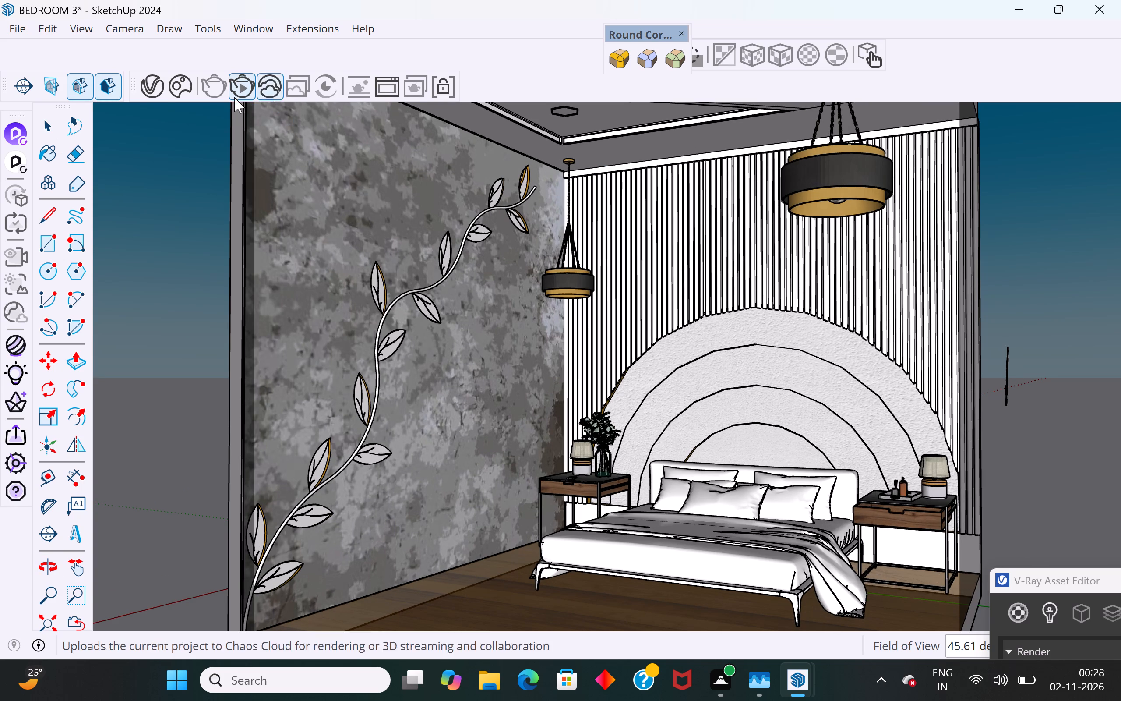
Stop the running interactive render, start a new one of the reframed view, and move the V-Ray Asset Editor clear of the image.
click(162, 89)
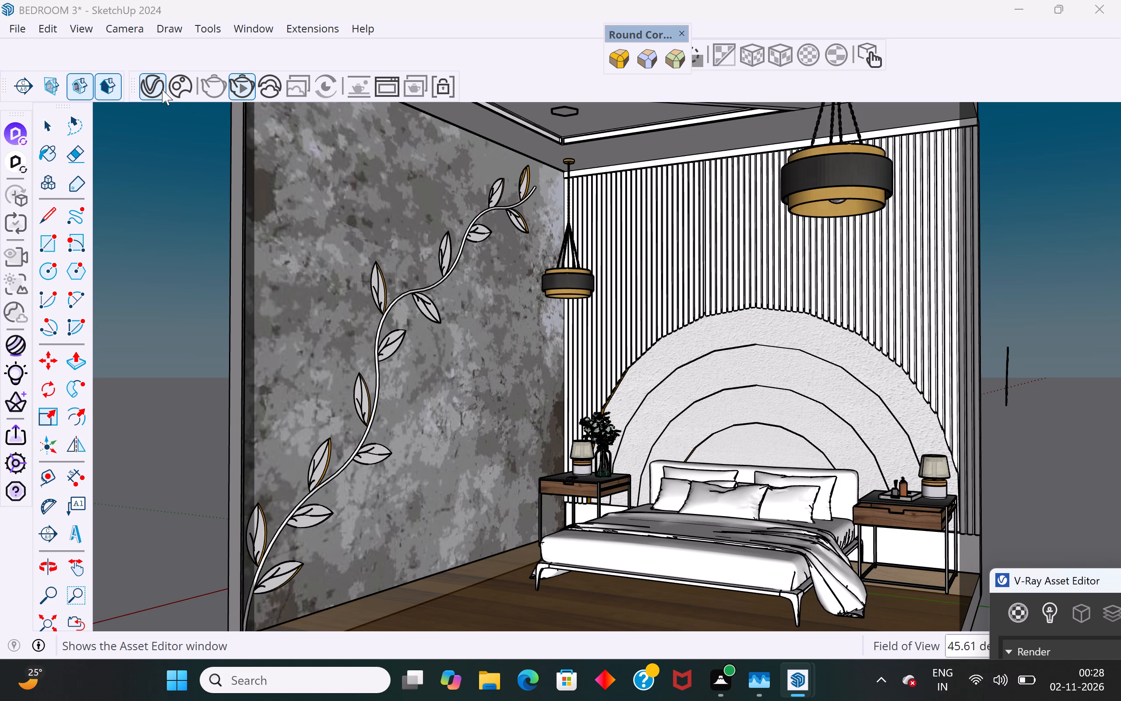
click(162, 79)
click(240, 89)
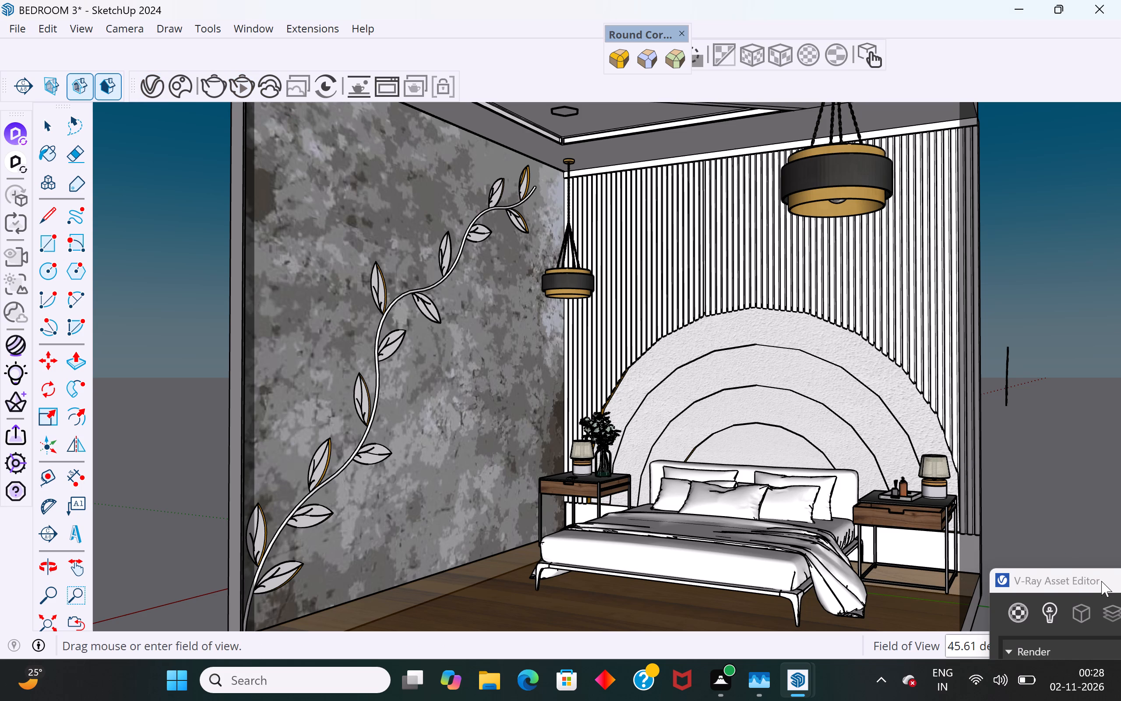
drag(1103, 581, 524, 191)
click(1065, 193)
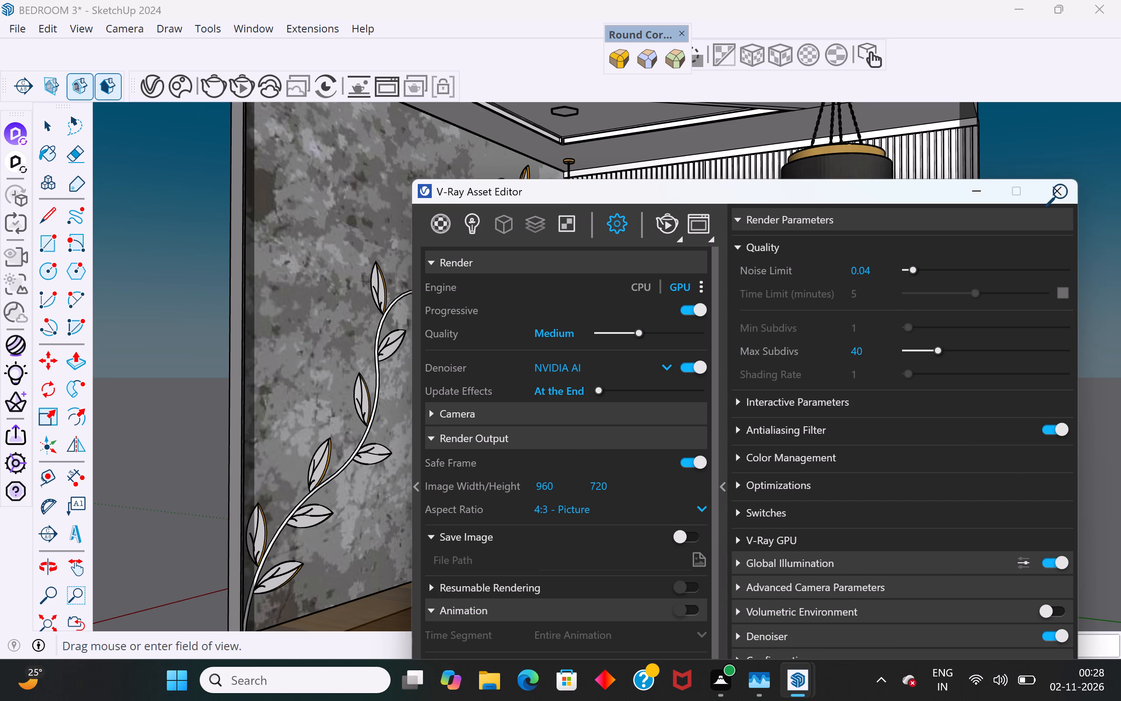
click(154, 81)
click(664, 224)
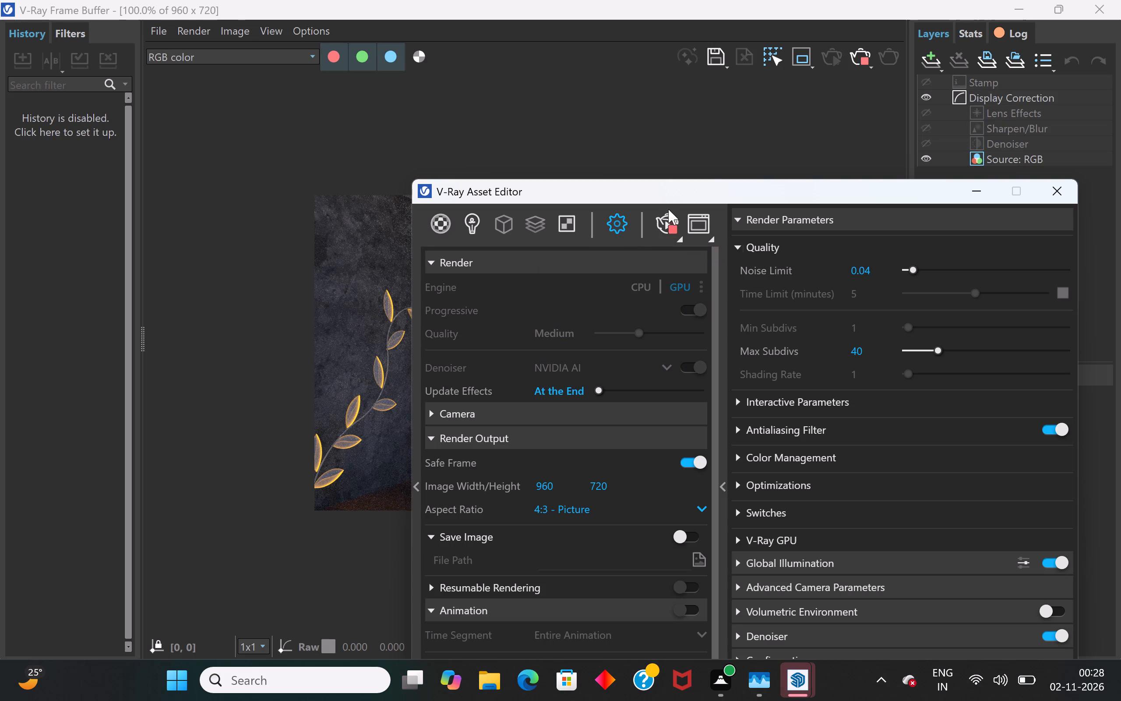
drag(713, 195, 973, 641)
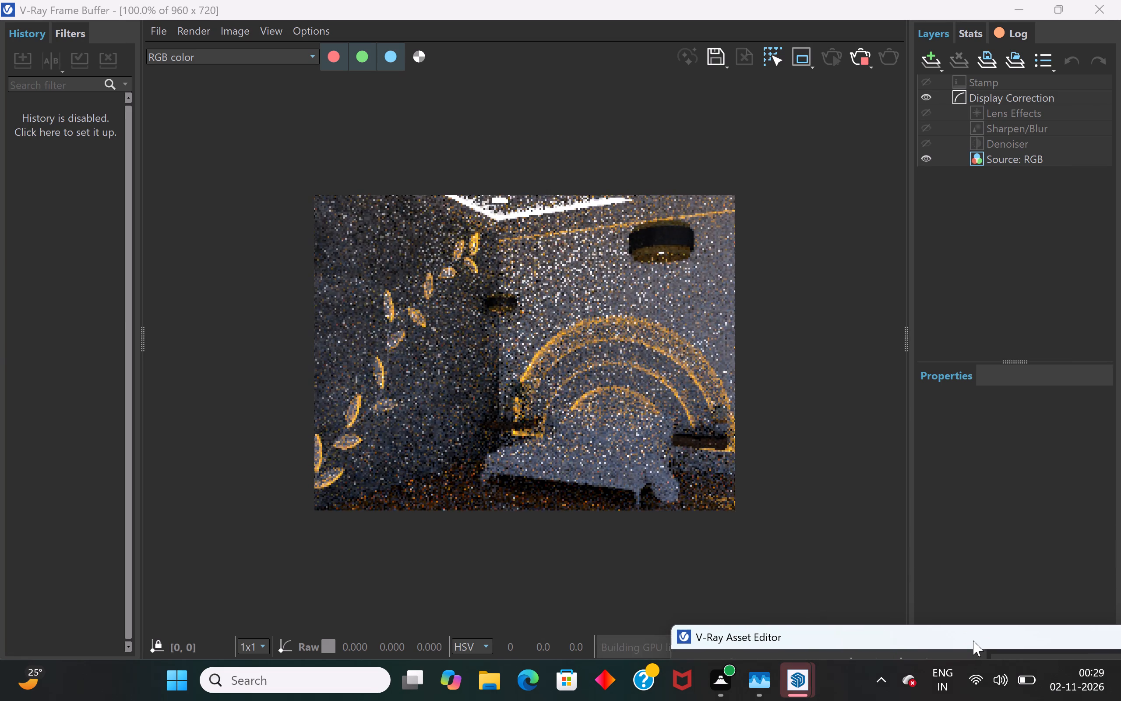
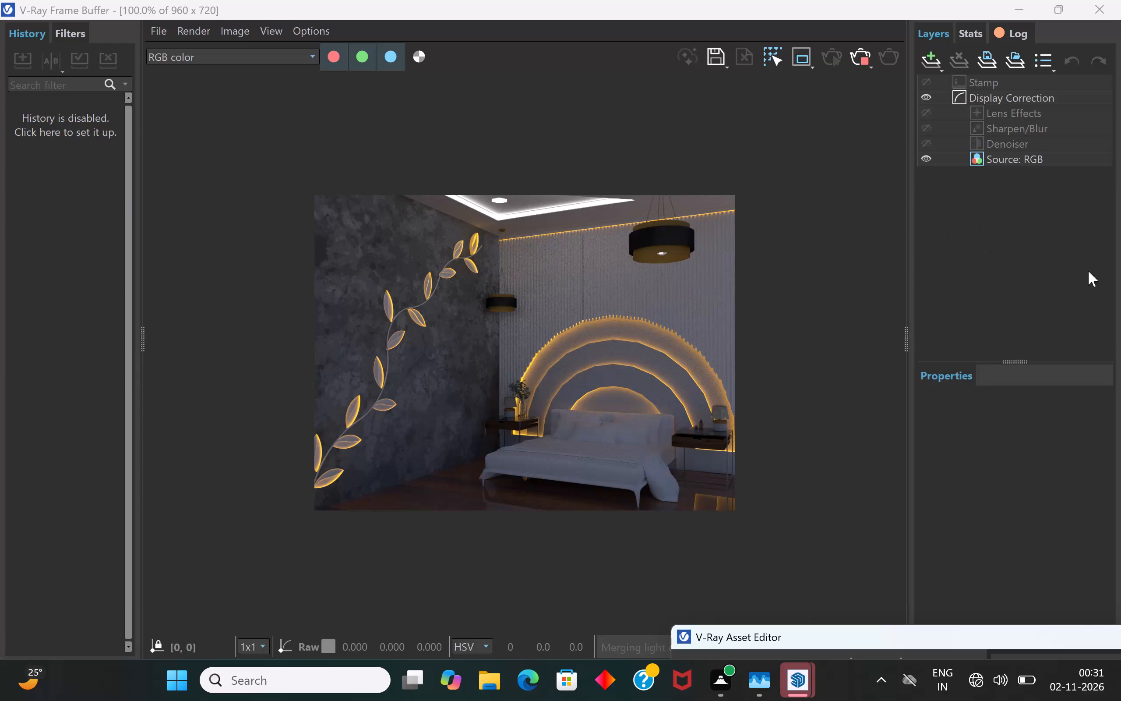
Close the frame buffer, select the bedroom's floor slab and bring up its Generic#1 material in the V-Ray Asset Editor.
click(1120, 5)
scroll(726, 361, down, 7)
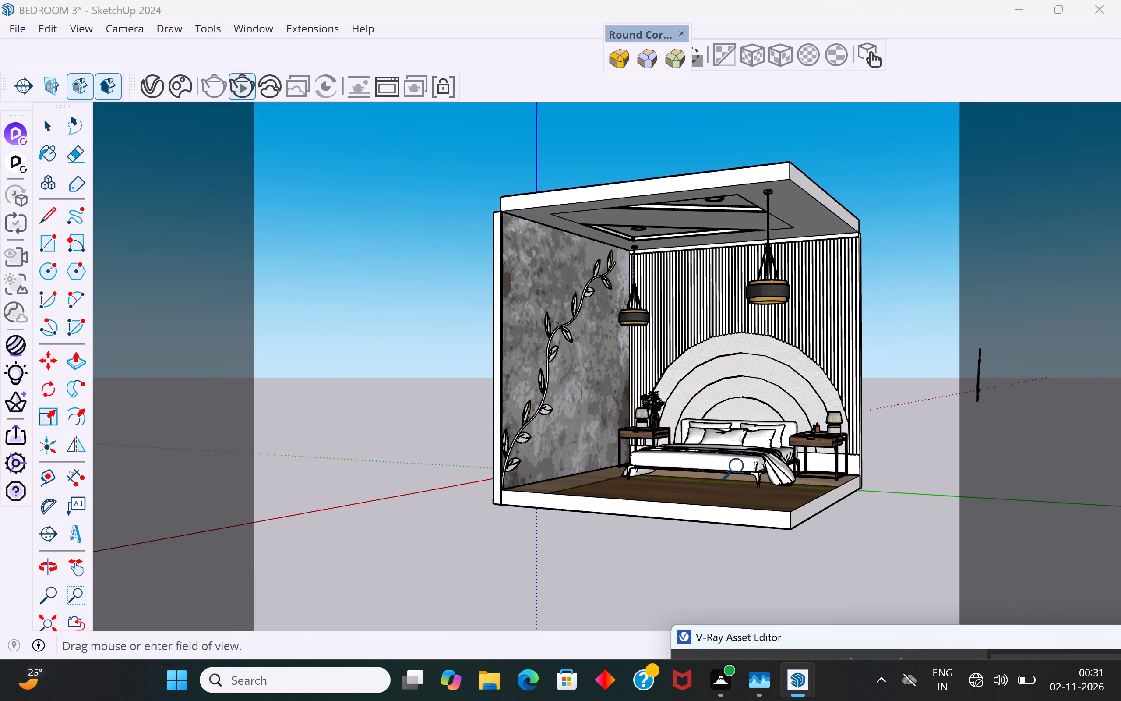
middle_drag(779, 467, 804, 538)
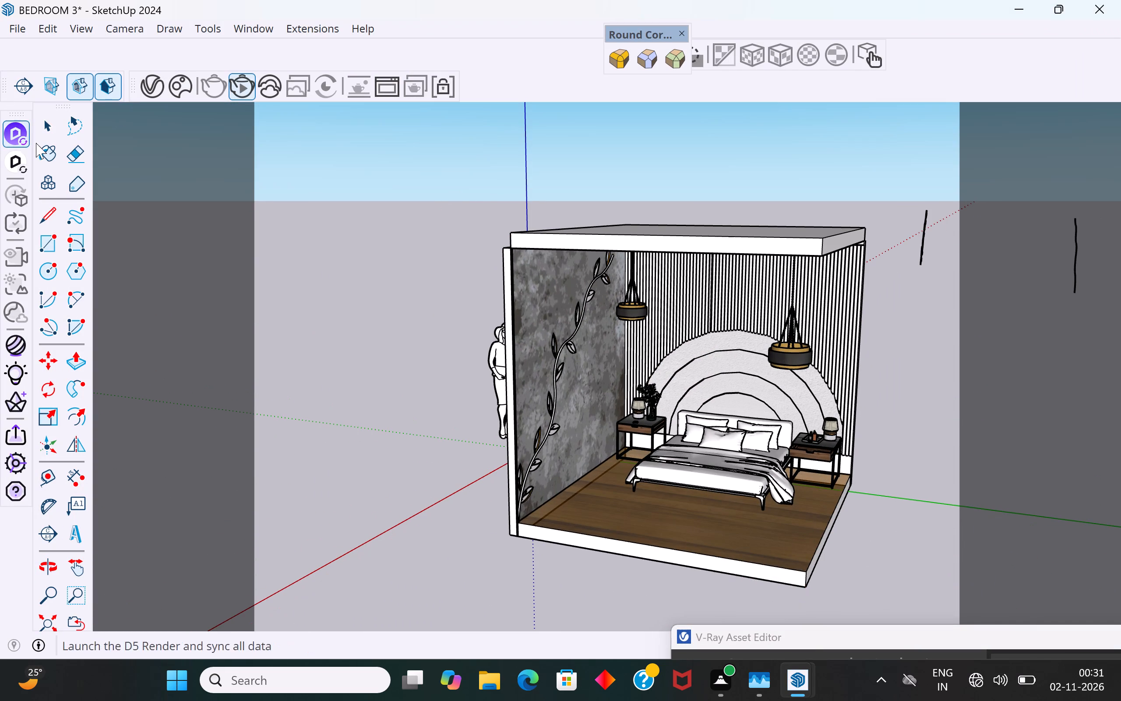
click(56, 128)
click(257, 334)
click(753, 539)
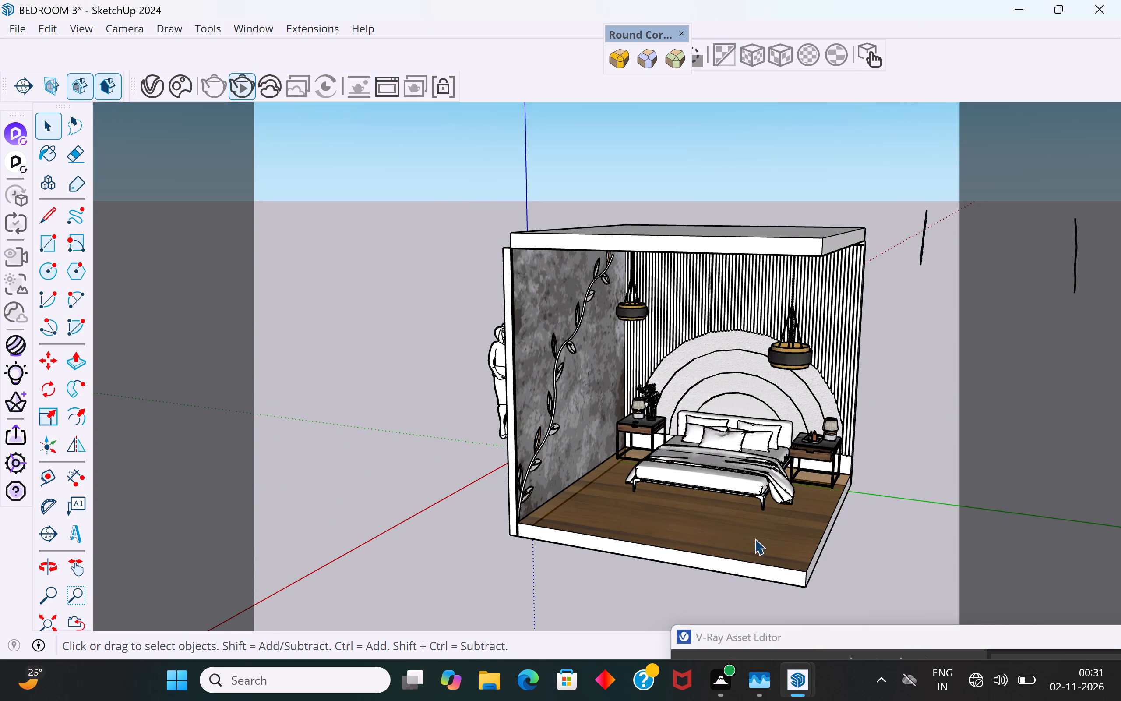
middle_drag(880, 527, 892, 480)
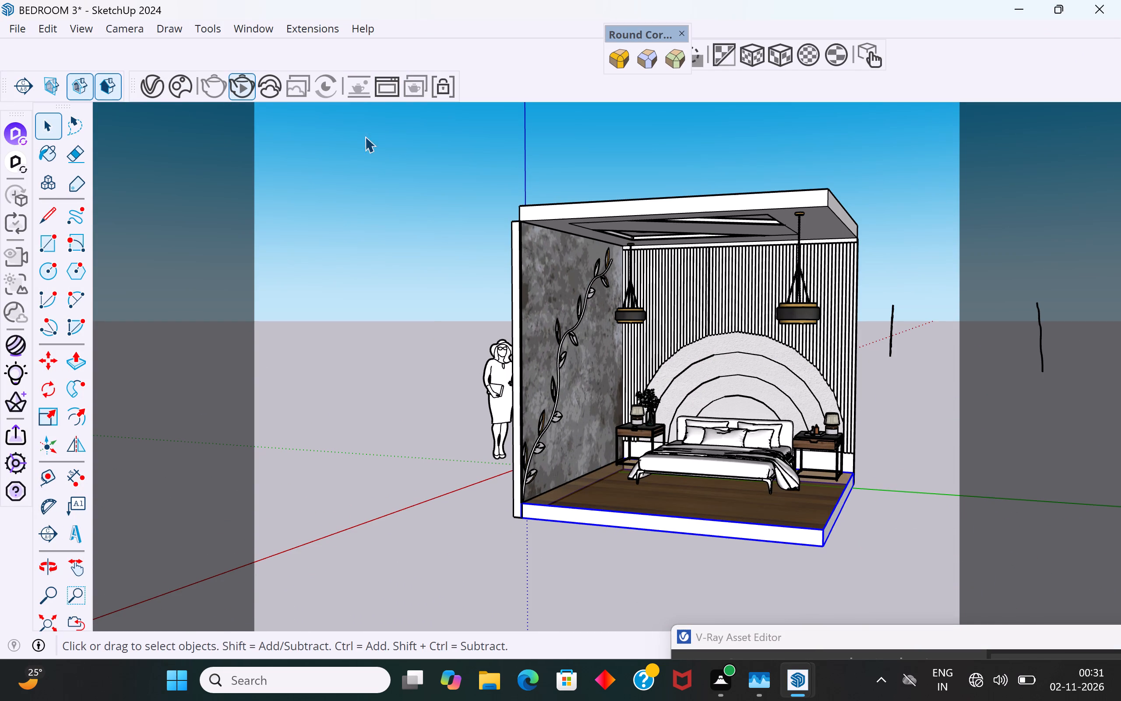
click(156, 89)
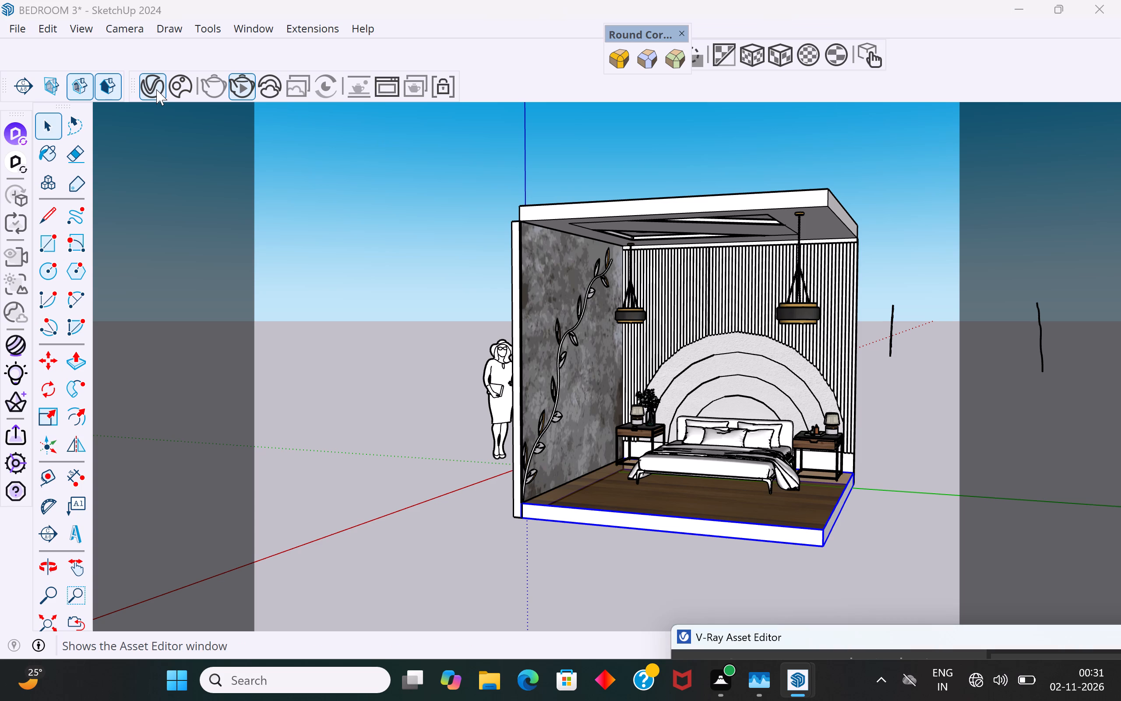
drag(887, 639, 745, 528)
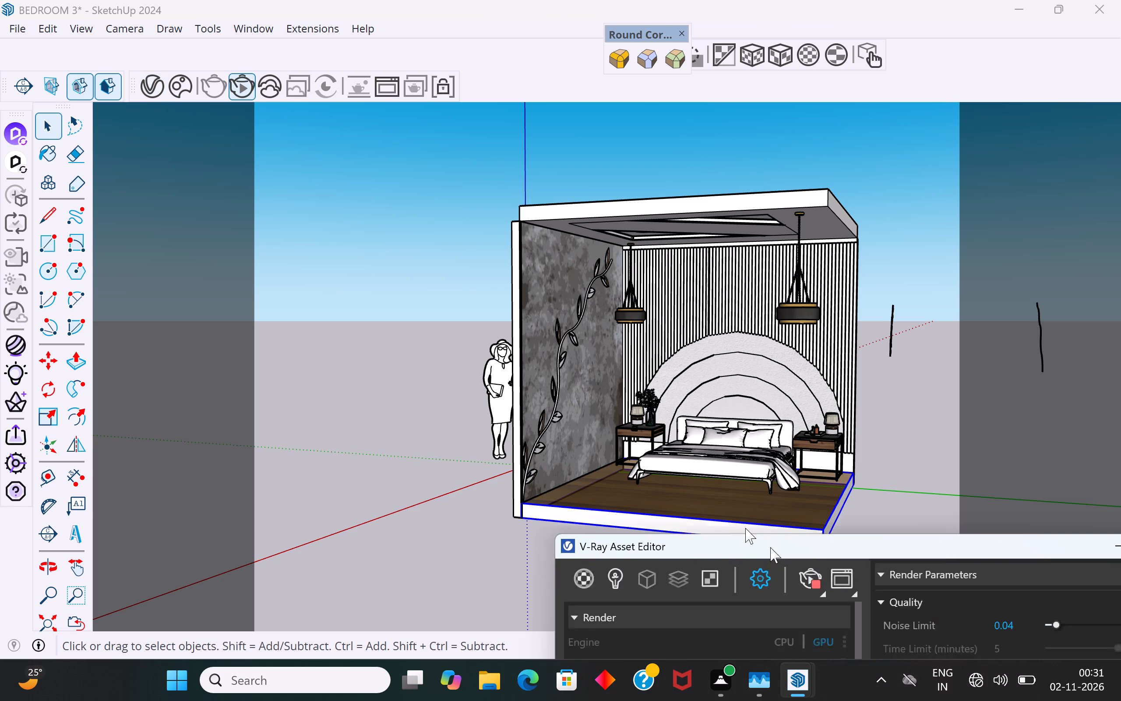
drag(745, 528, 557, 77)
click(367, 106)
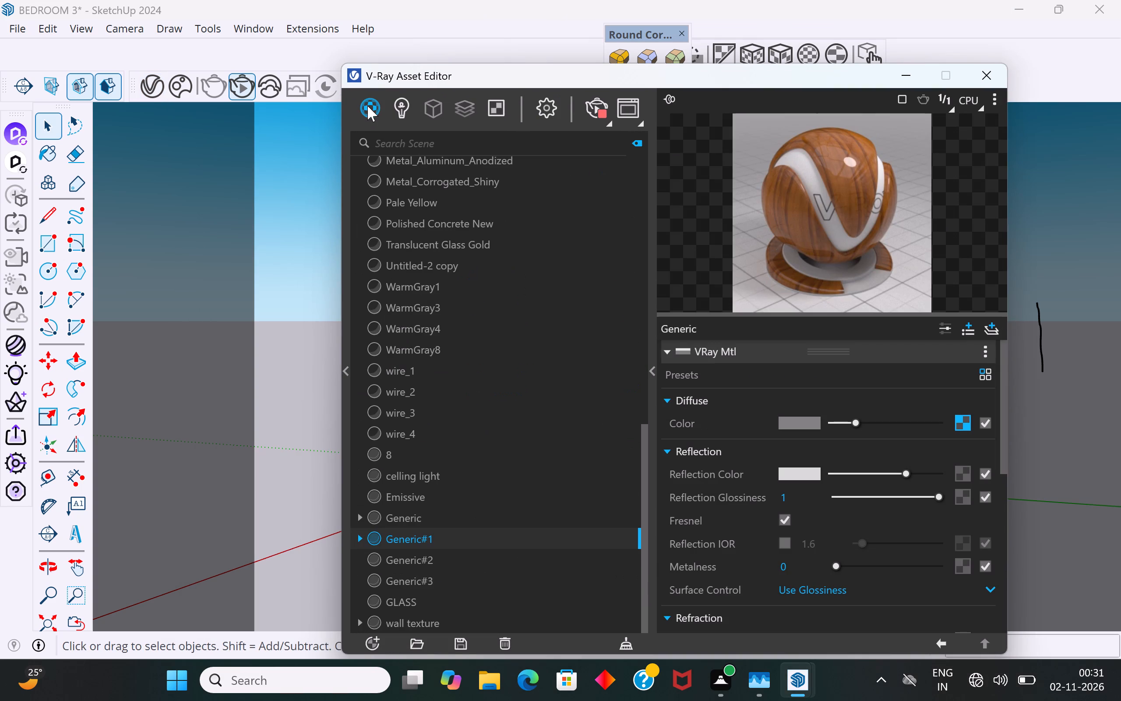
Replace the floor material's diffuse bitmap with the glossy marble tile texture image from the sketch up reference folder, and close the Asset Editor.
click(959, 426)
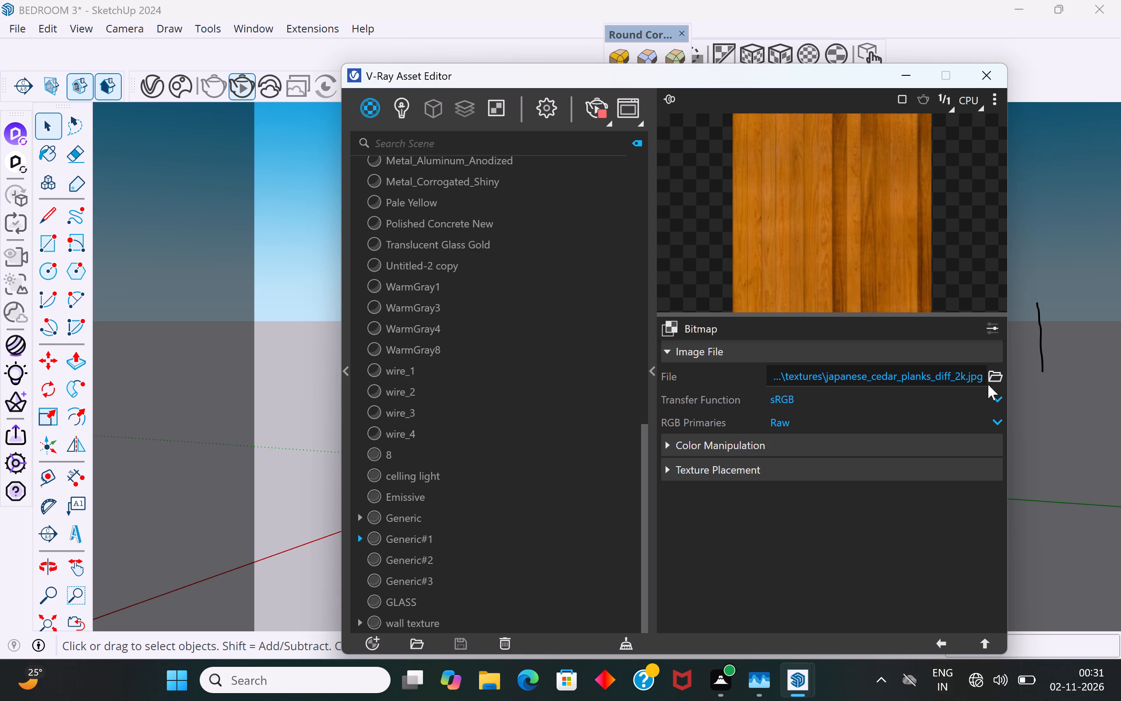
click(994, 382)
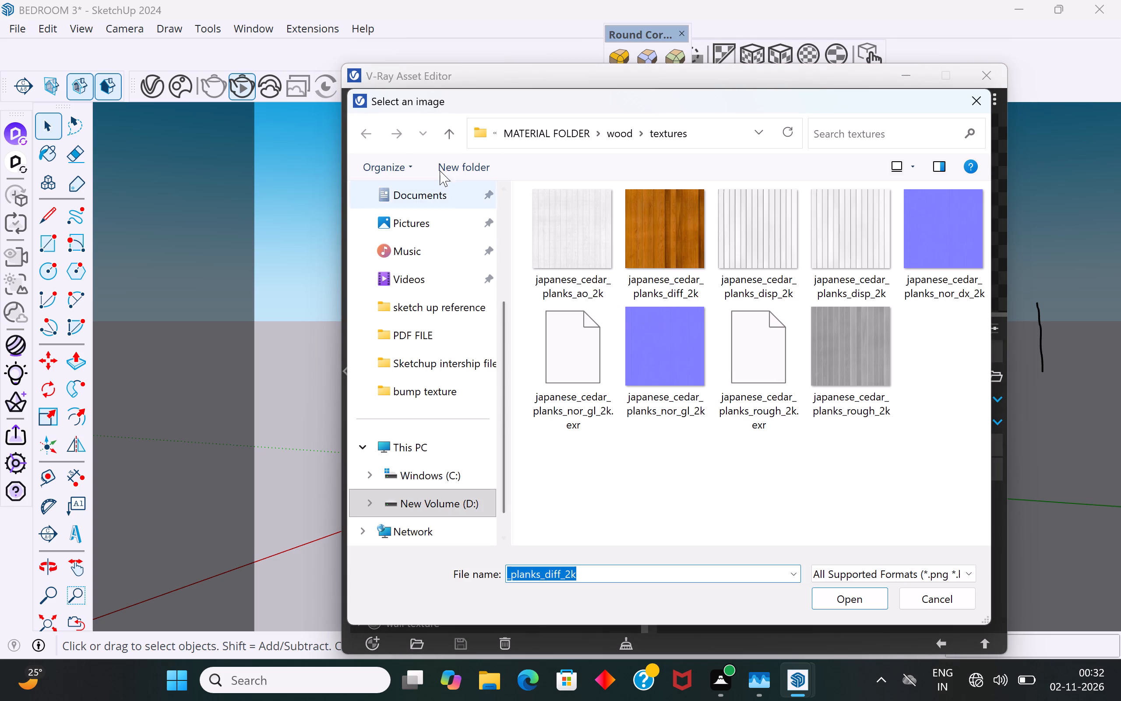
click(448, 135)
click(448, 135)
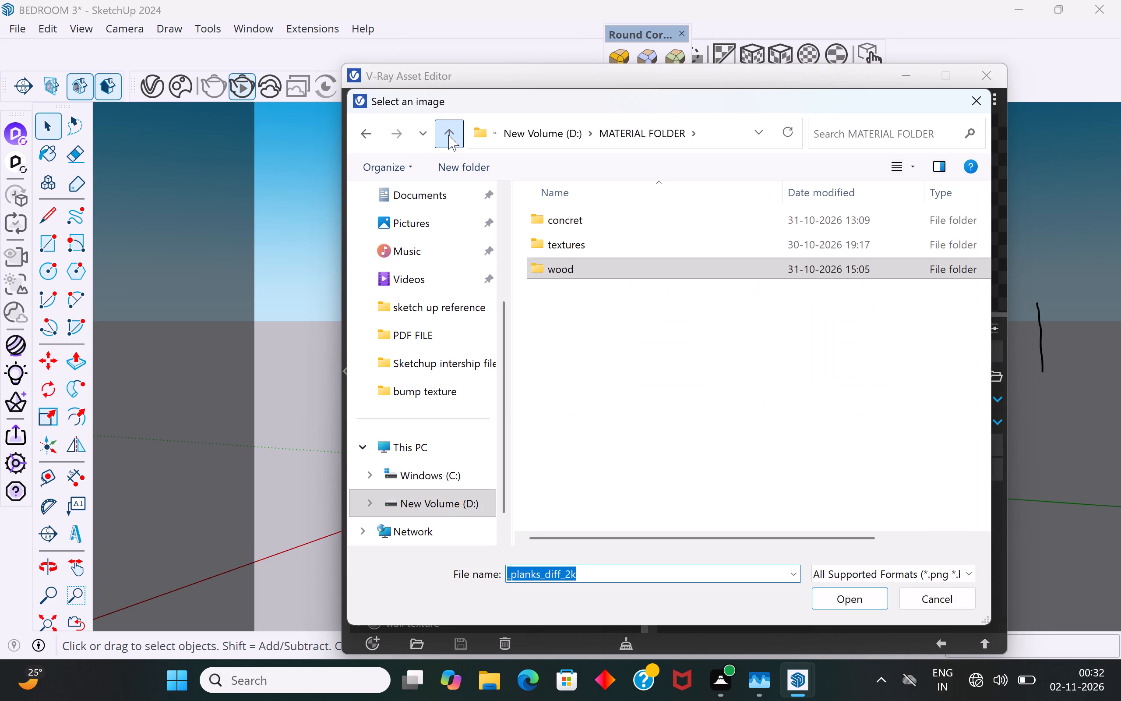
click(448, 135)
click(448, 135)
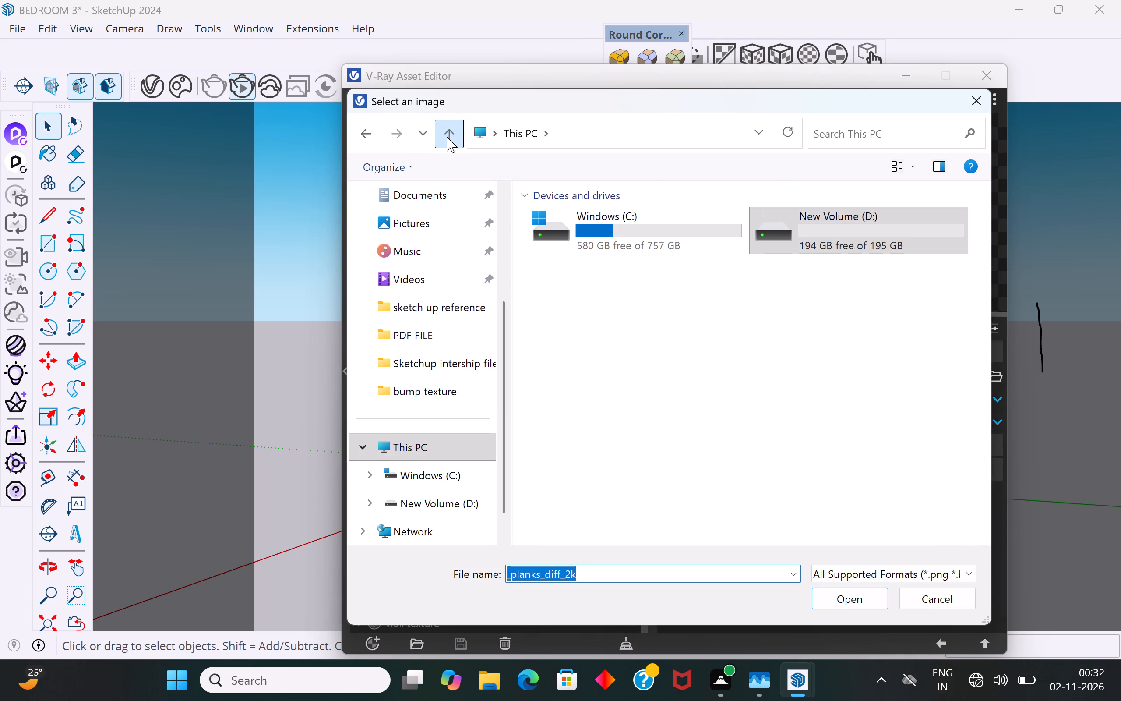
click(364, 136)
double_click(656, 294)
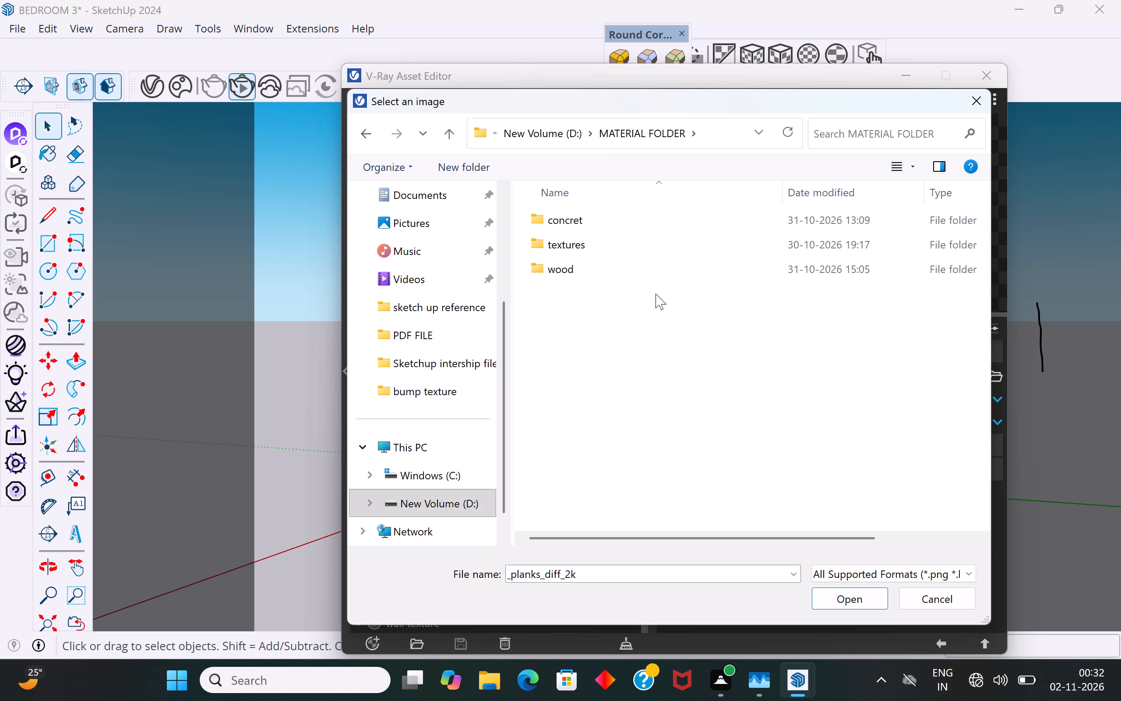
double_click(598, 220)
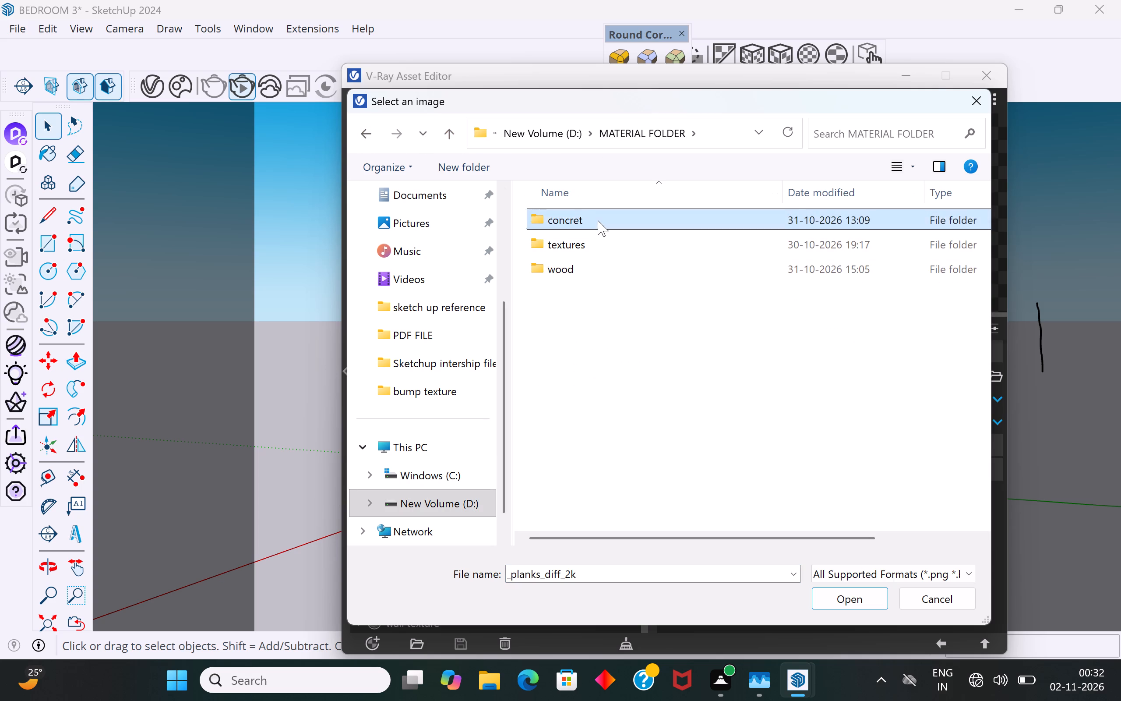
double_click(598, 220)
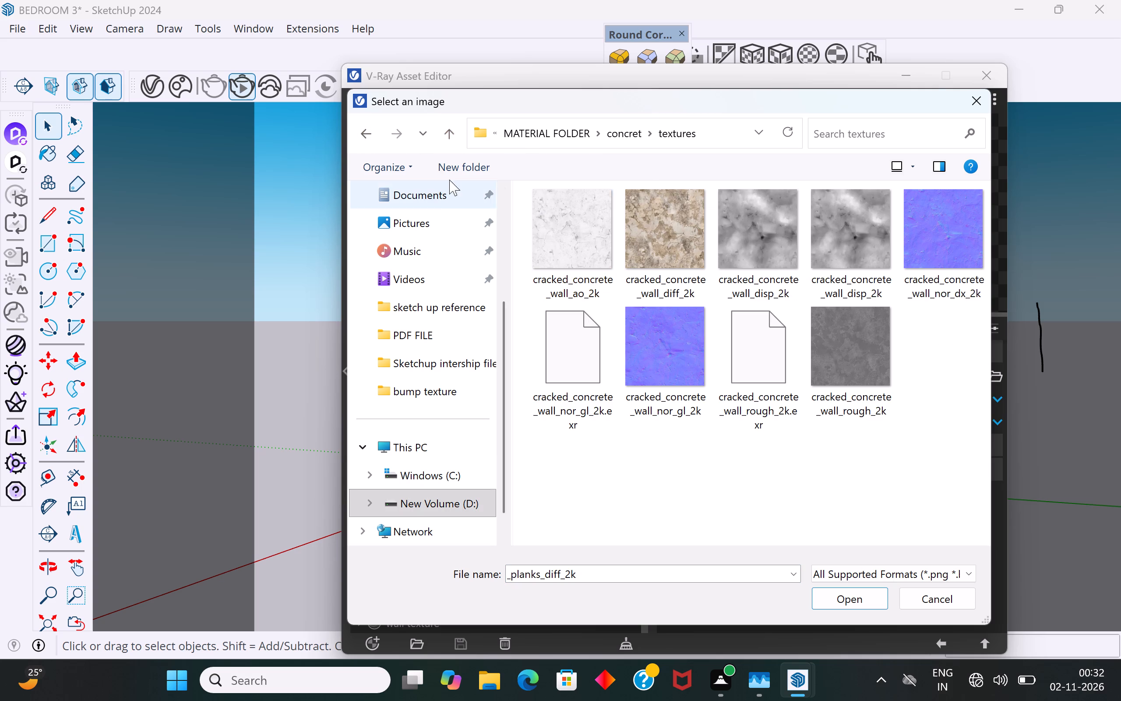
click(454, 131)
click(454, 131)
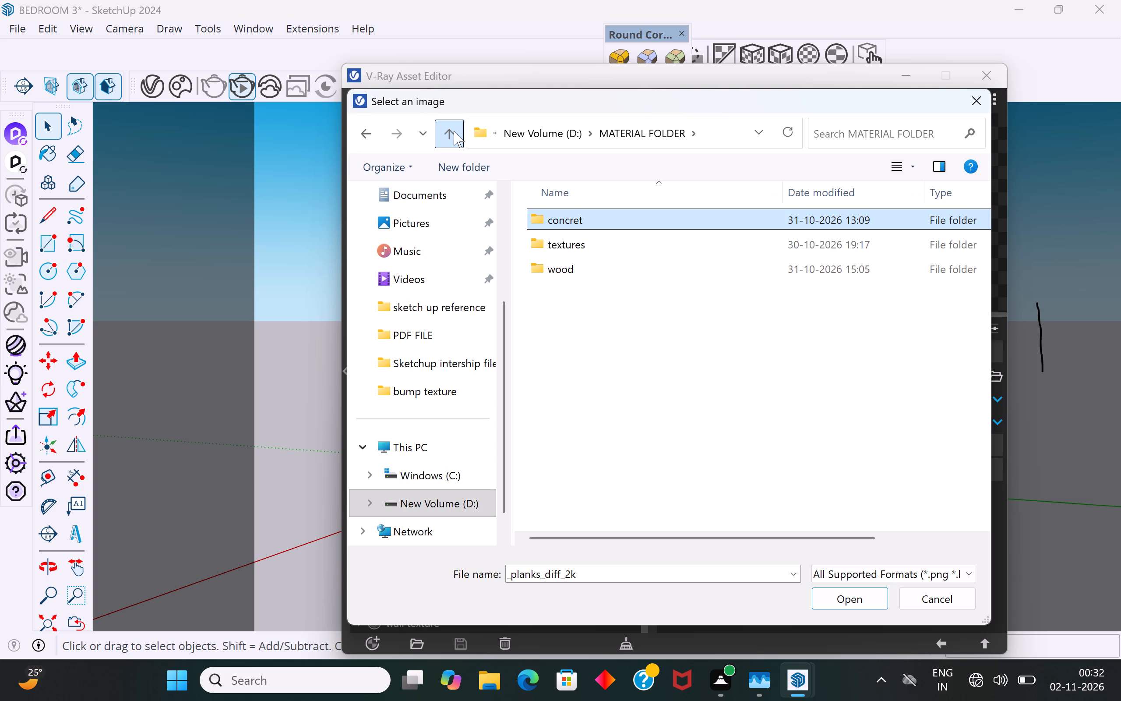
click(454, 131)
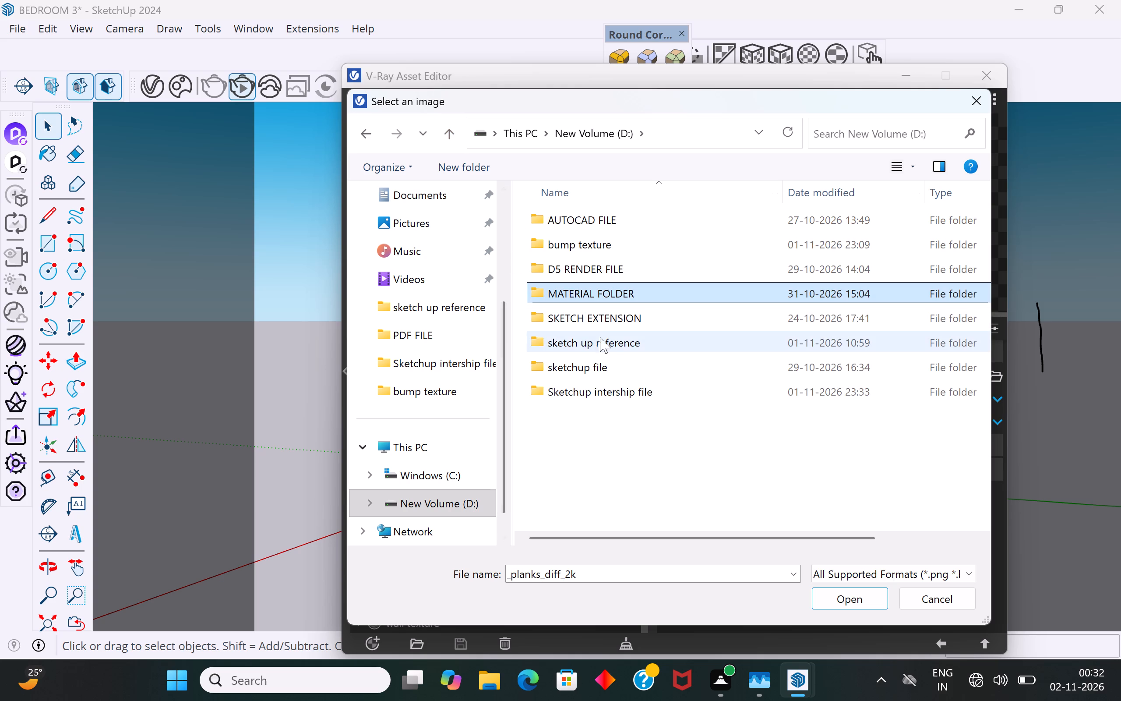
double_click(610, 341)
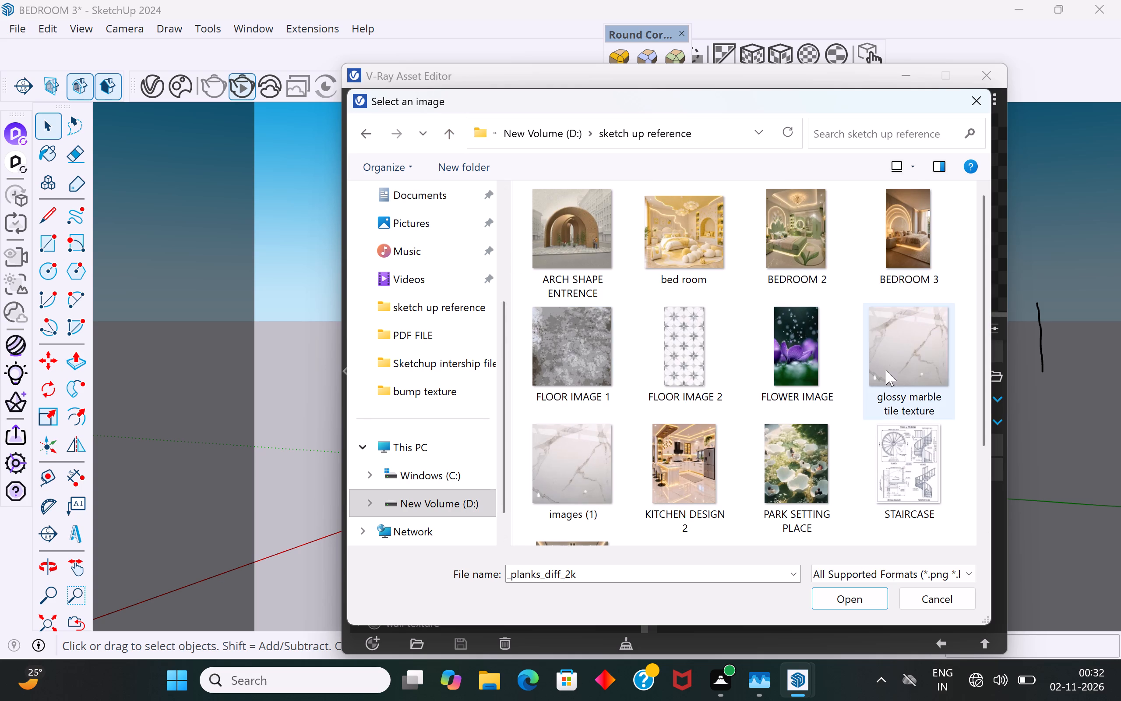
click(886, 368)
click(862, 598)
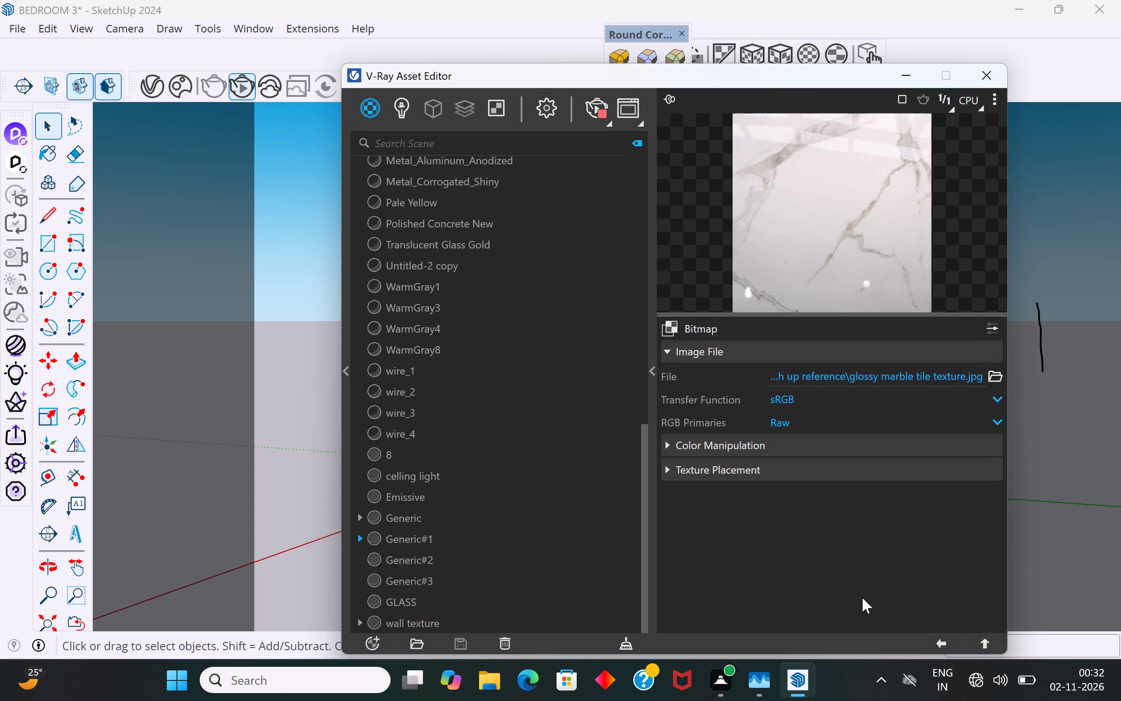
click(991, 79)
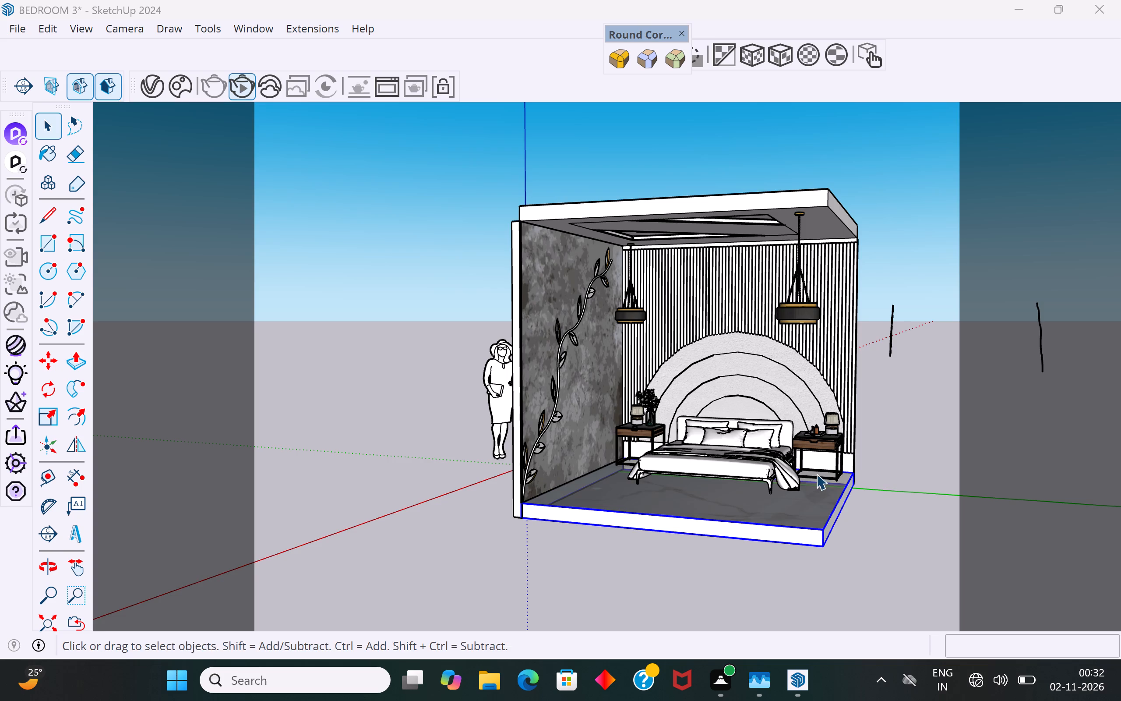
Select the plain white wall strip that runs behind the bed and nightstands, below the fluted and arched wall panels.
middle_drag(821, 495, 814, 600)
scroll(857, 492, up, 3)
middle_drag(858, 458, 804, 387)
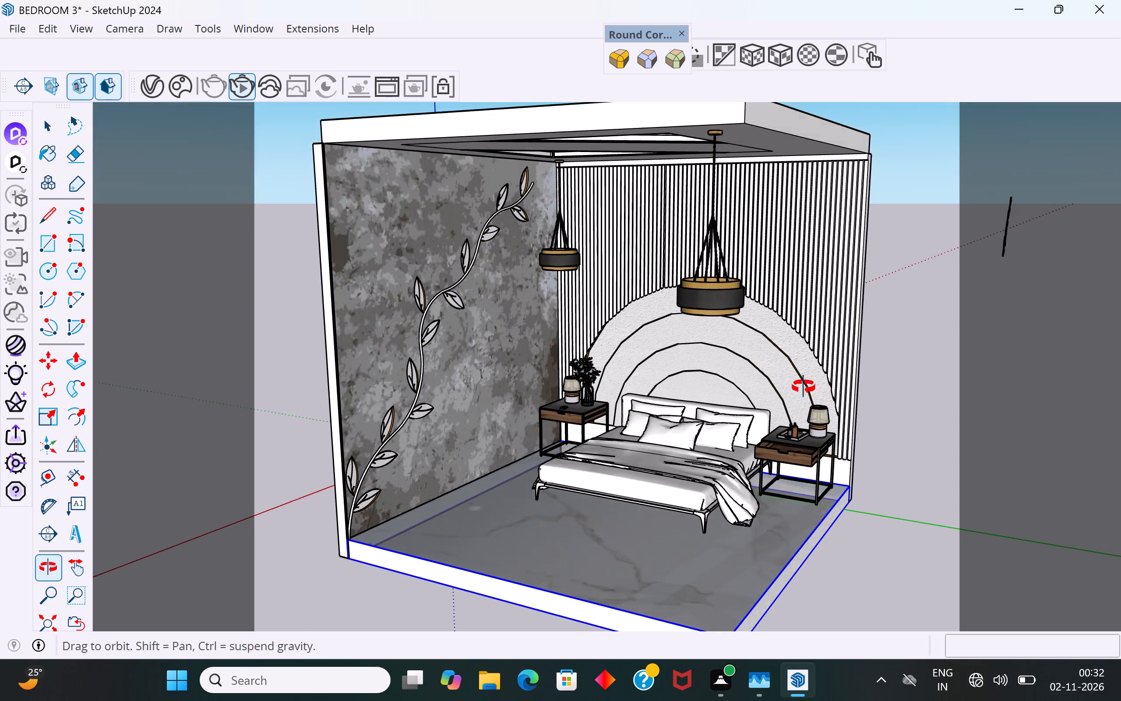
middle_drag(804, 387, 821, 325)
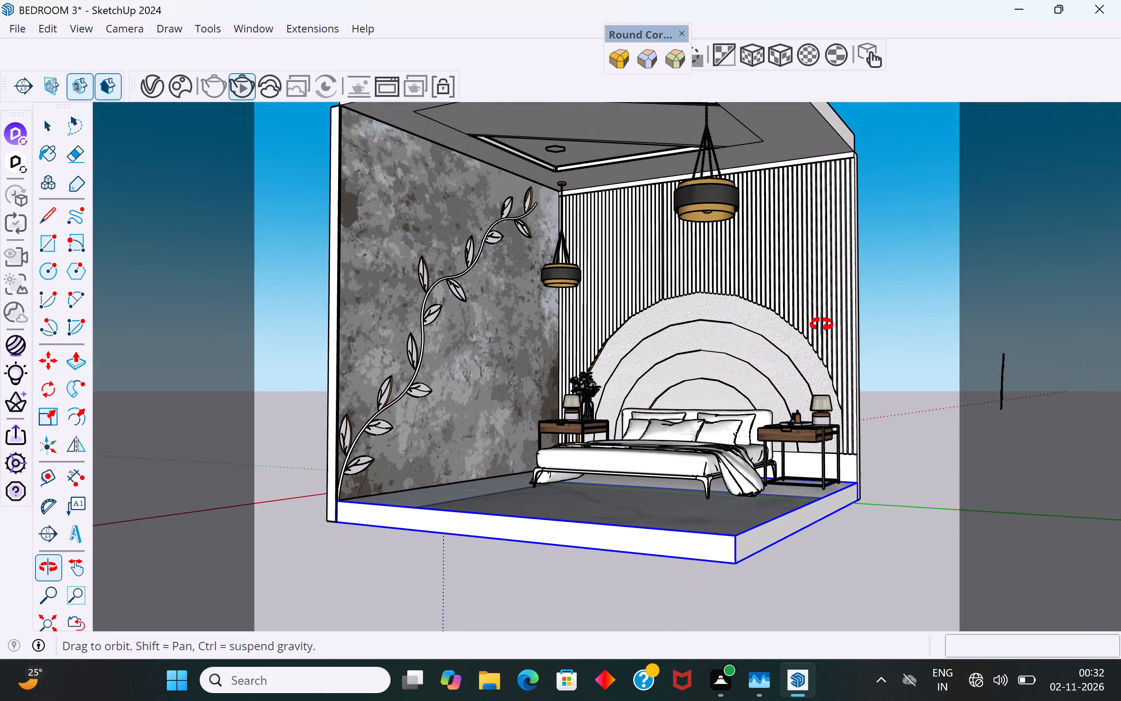
middle_drag(821, 325, 895, 294)
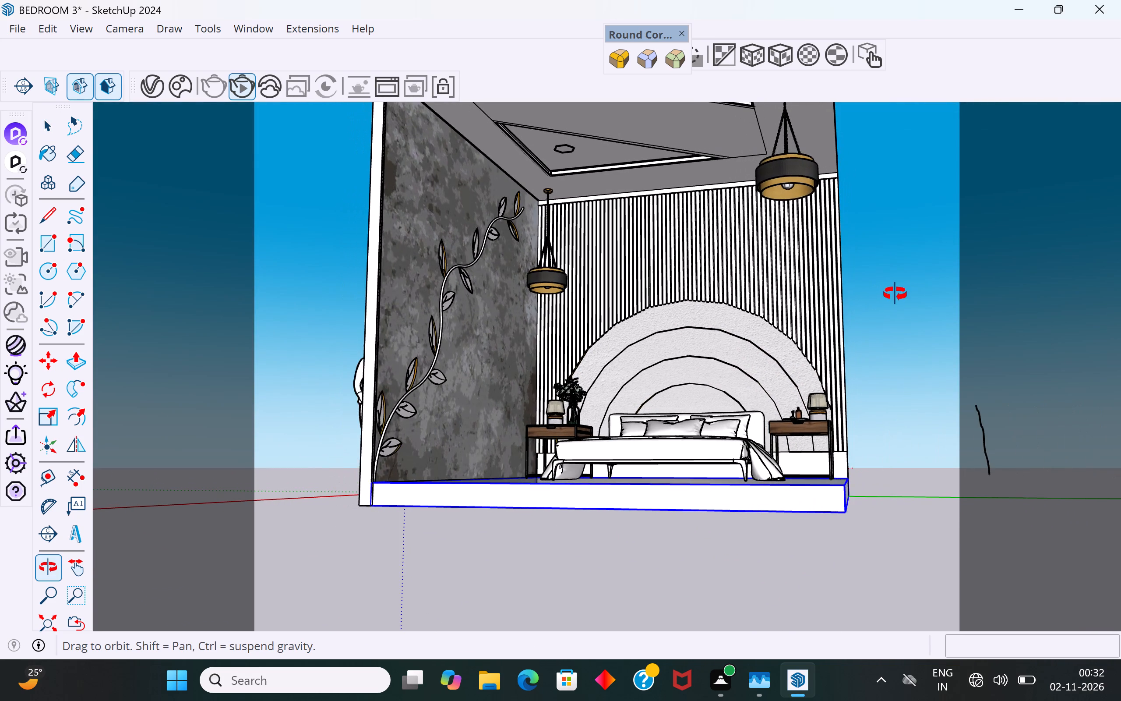
middle_drag(895, 294, 908, 301)
click(833, 467)
middle_drag(871, 485, 791, 478)
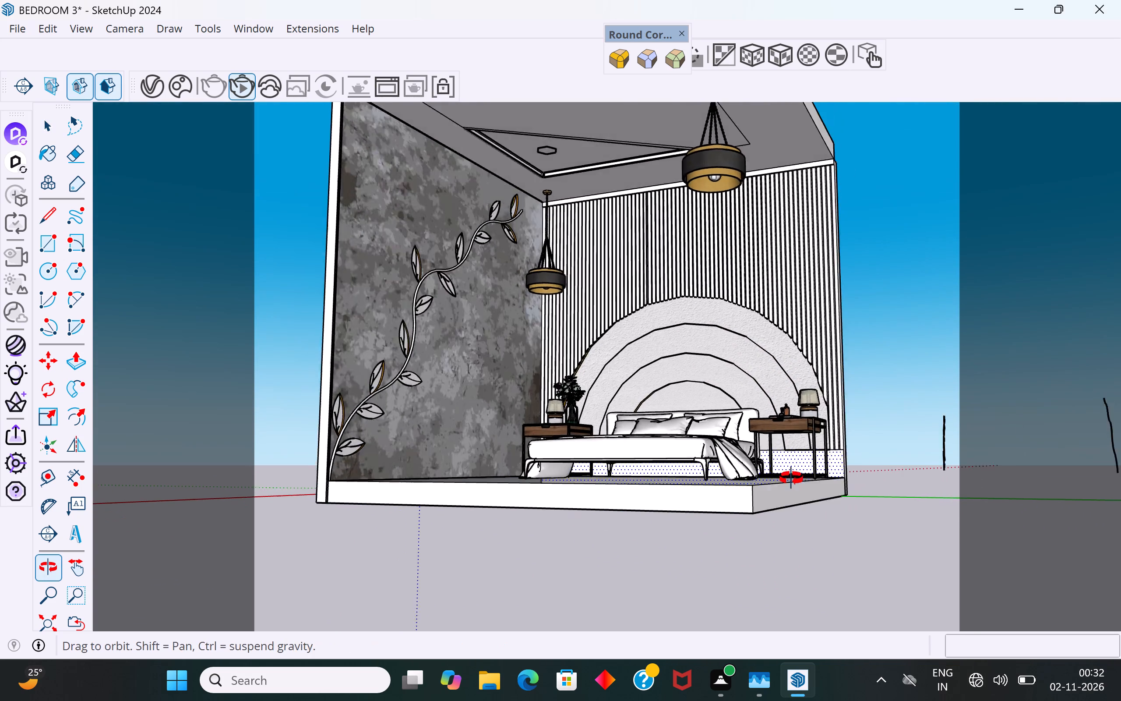
middle_drag(791, 478, 686, 508)
click(806, 590)
scroll(795, 541, up, 11)
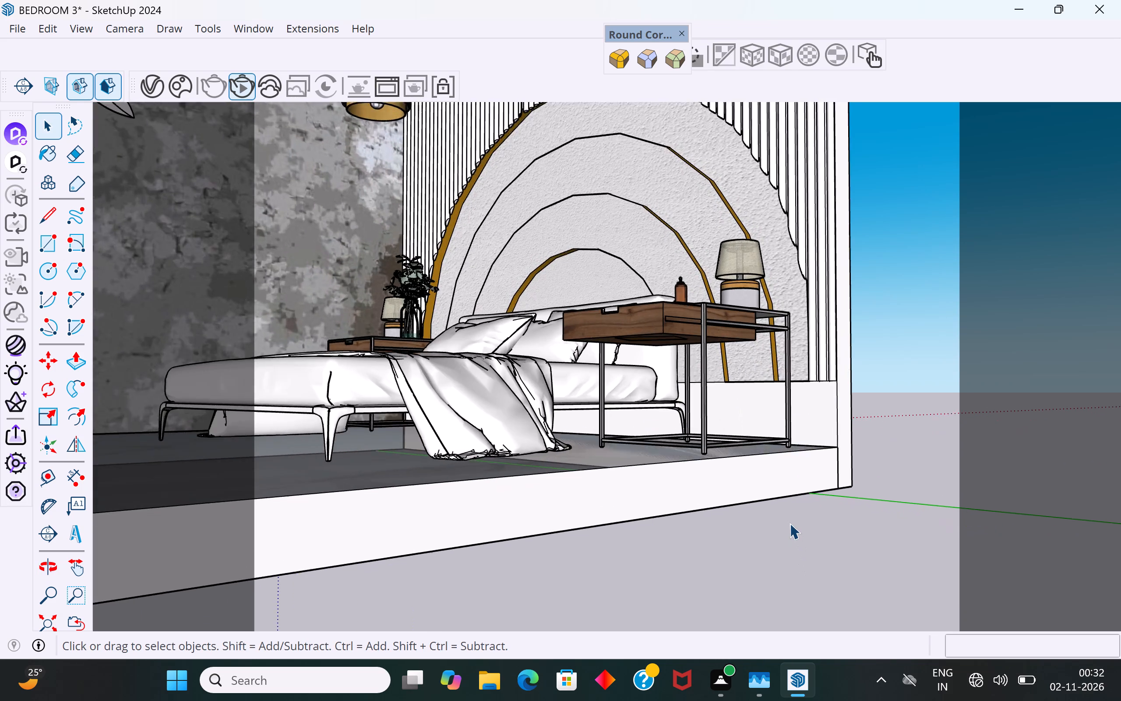
scroll(790, 523, up, 2)
click(688, 395)
middle_drag(709, 496, 726, 519)
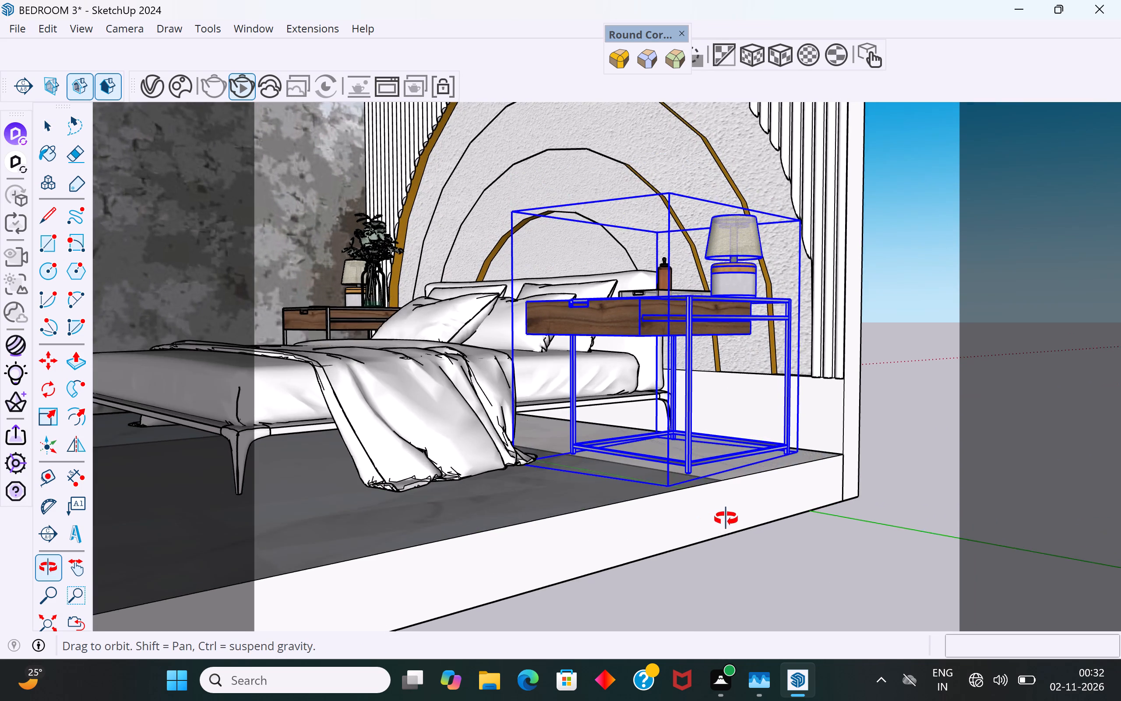
middle_drag(726, 519, 513, 498)
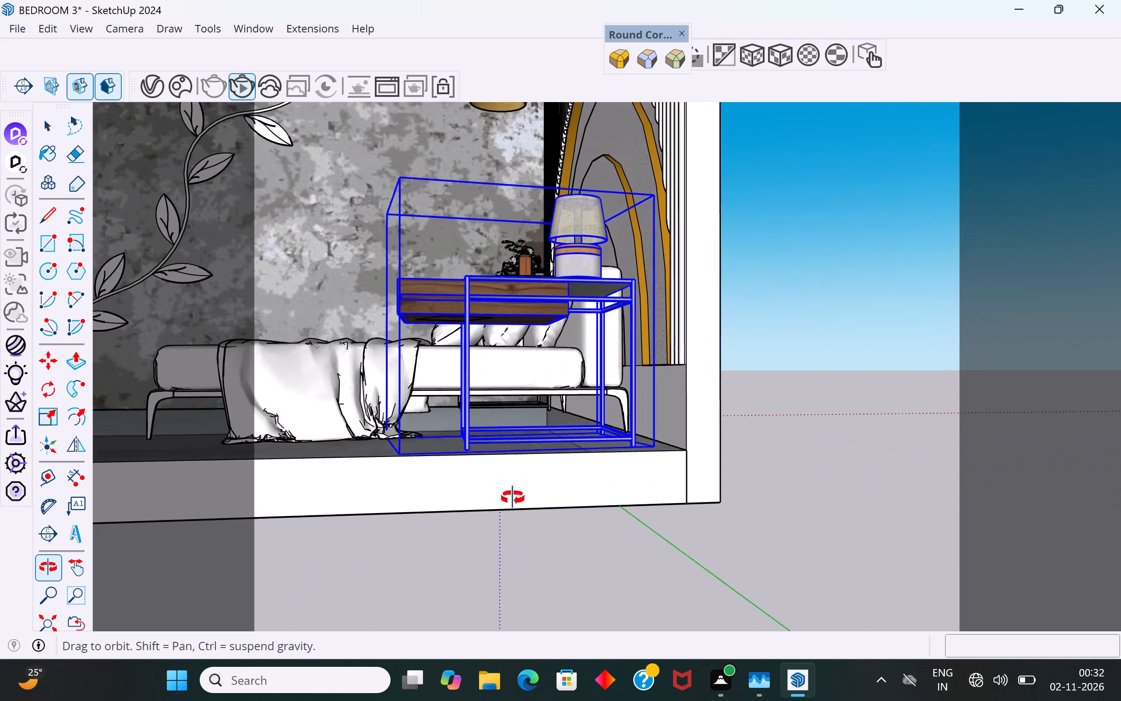
middle_drag(513, 498, 749, 558)
double_click(824, 420)
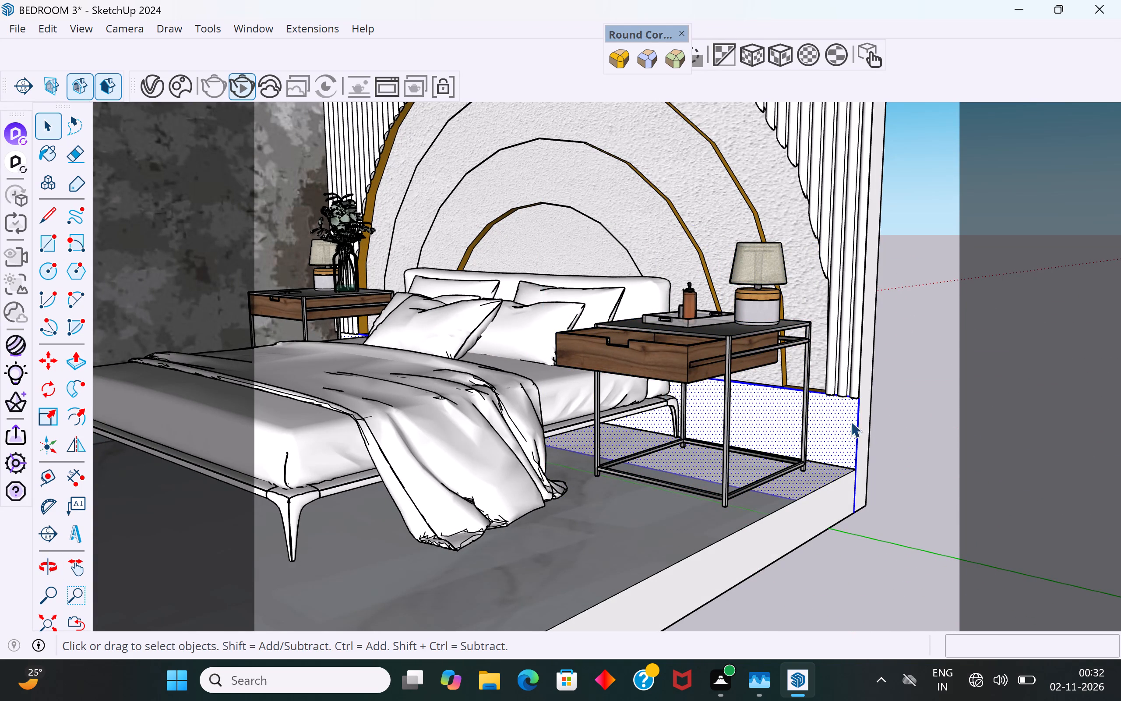
click(839, 425)
scroll(852, 406, down, 11)
middle_drag(744, 452, 811, 453)
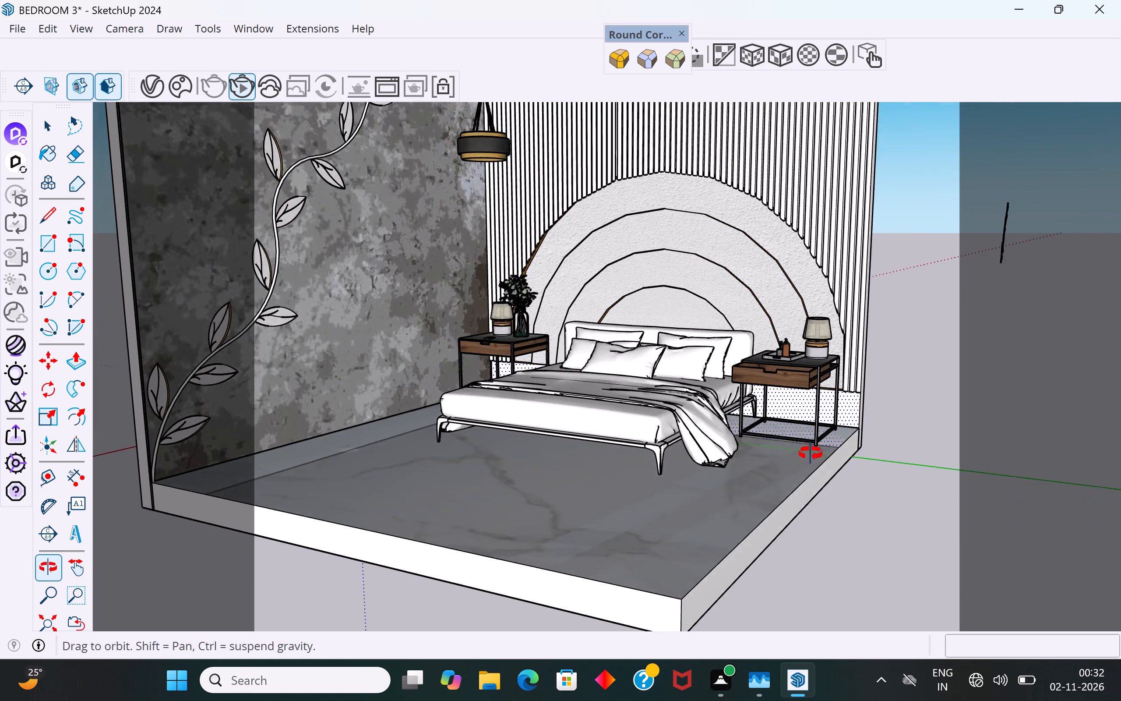
middle_drag(811, 453, 863, 471)
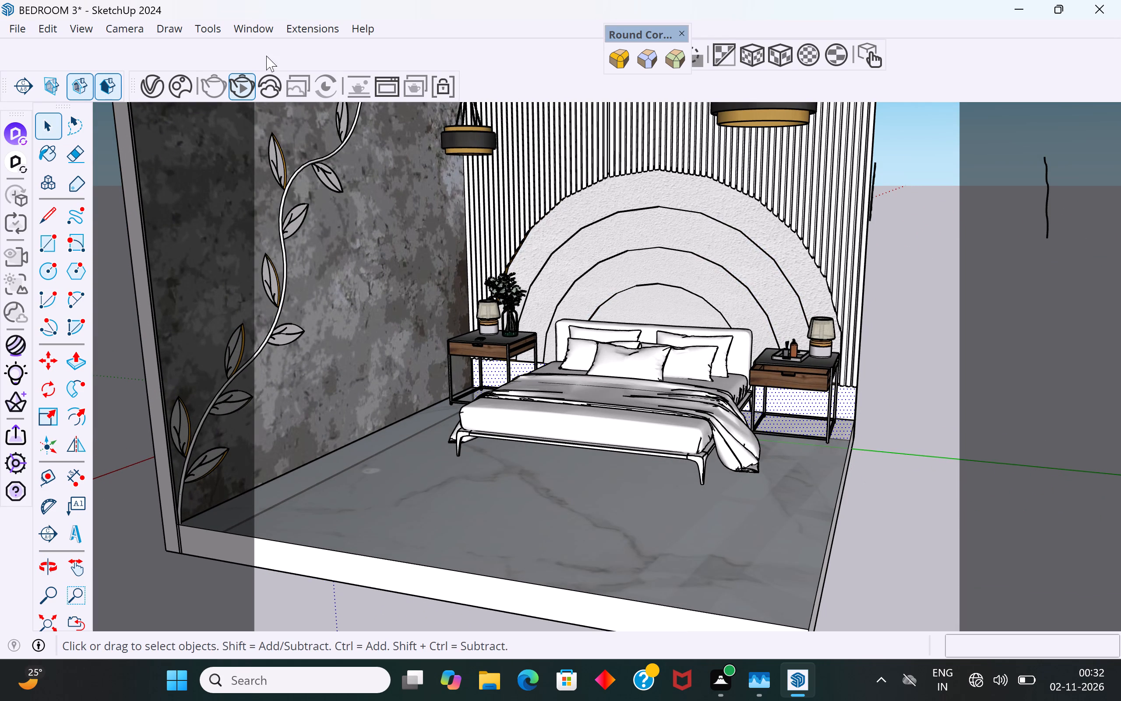
Show the Default Tray with its Materials section and move it partly off the model view.
click(256, 29)
click(270, 56)
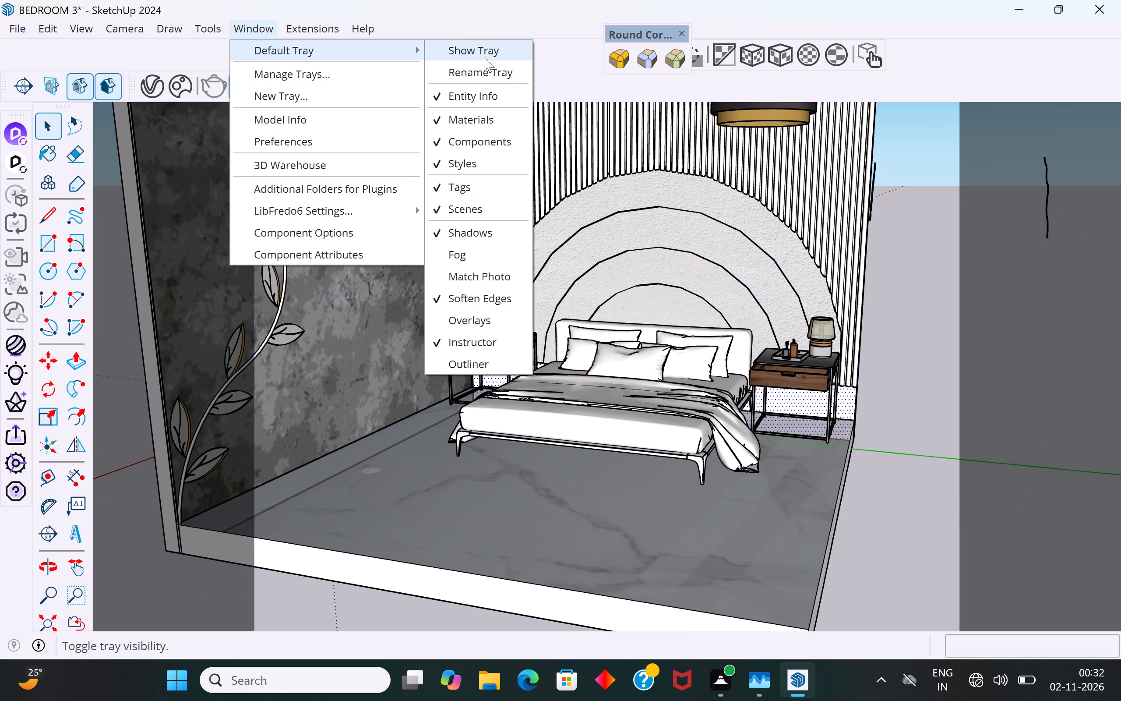
click(484, 57)
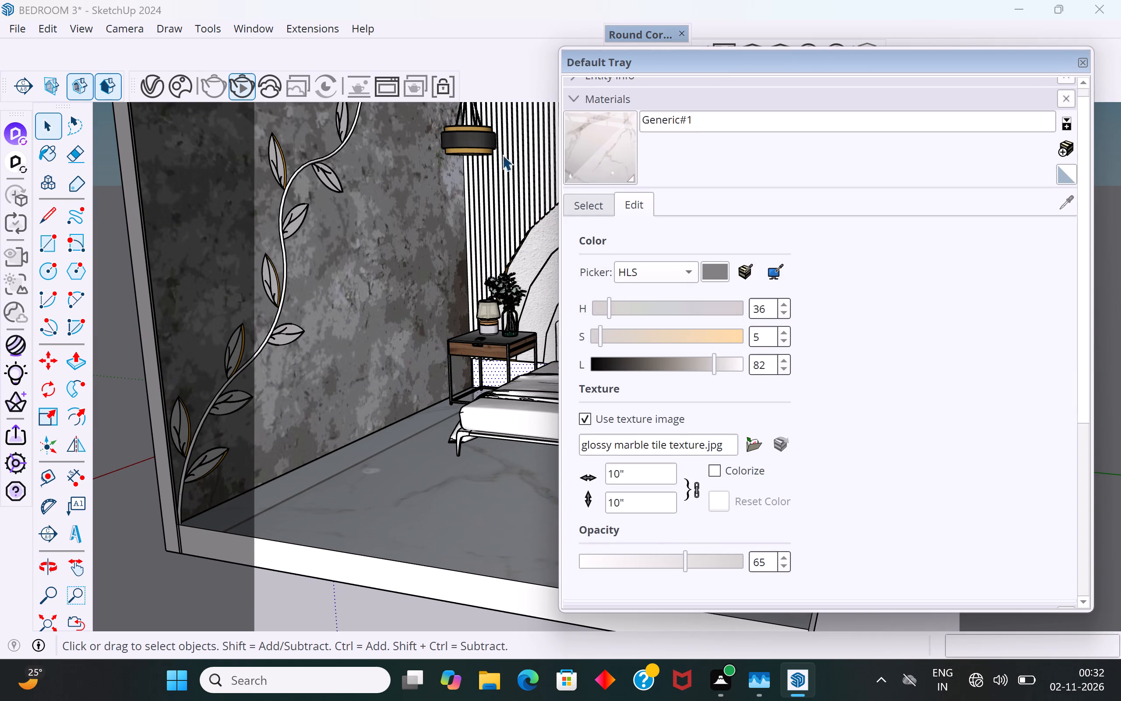
drag(716, 65, 790, 87)
scroll(842, 175, up, 4)
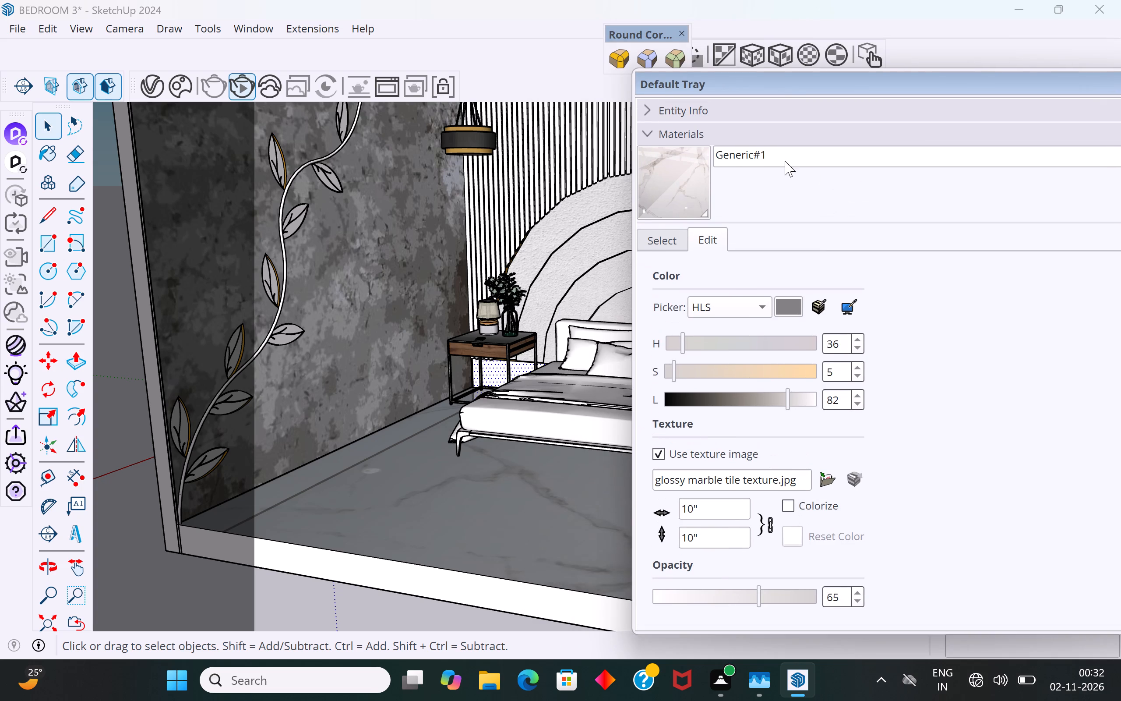
Paint the selected lower wall strip behind the bed and nightstands with Color A02 from the Colors collection.
click(783, 159)
click(704, 214)
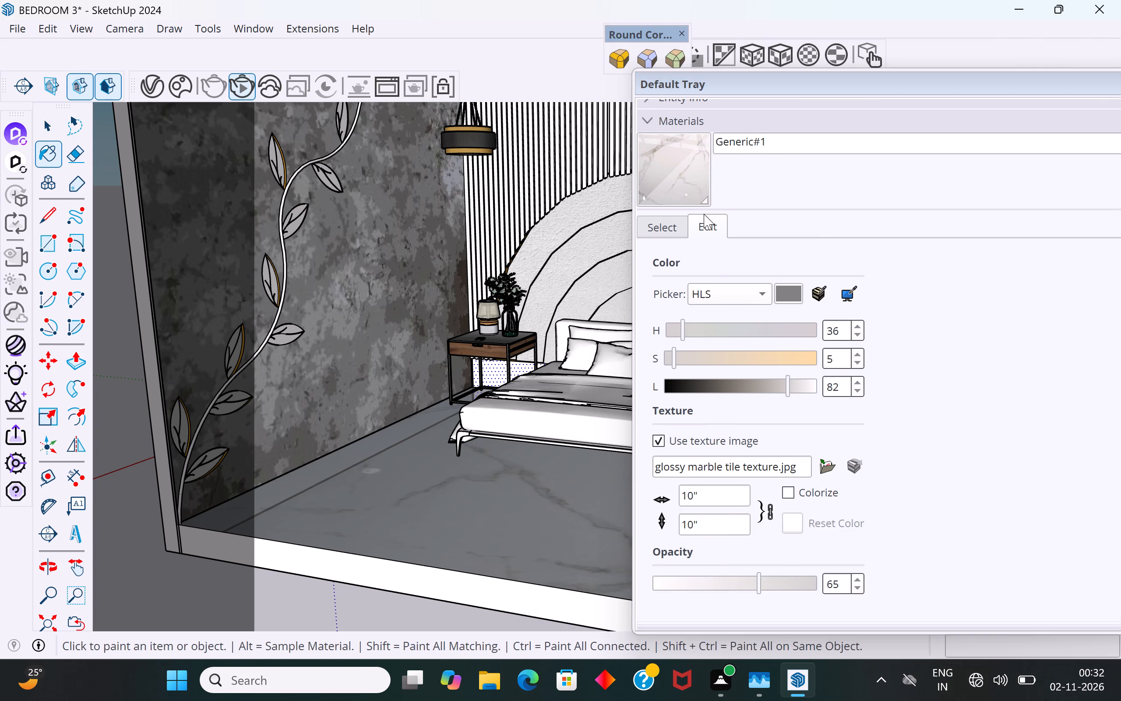
click(707, 226)
click(663, 225)
click(684, 281)
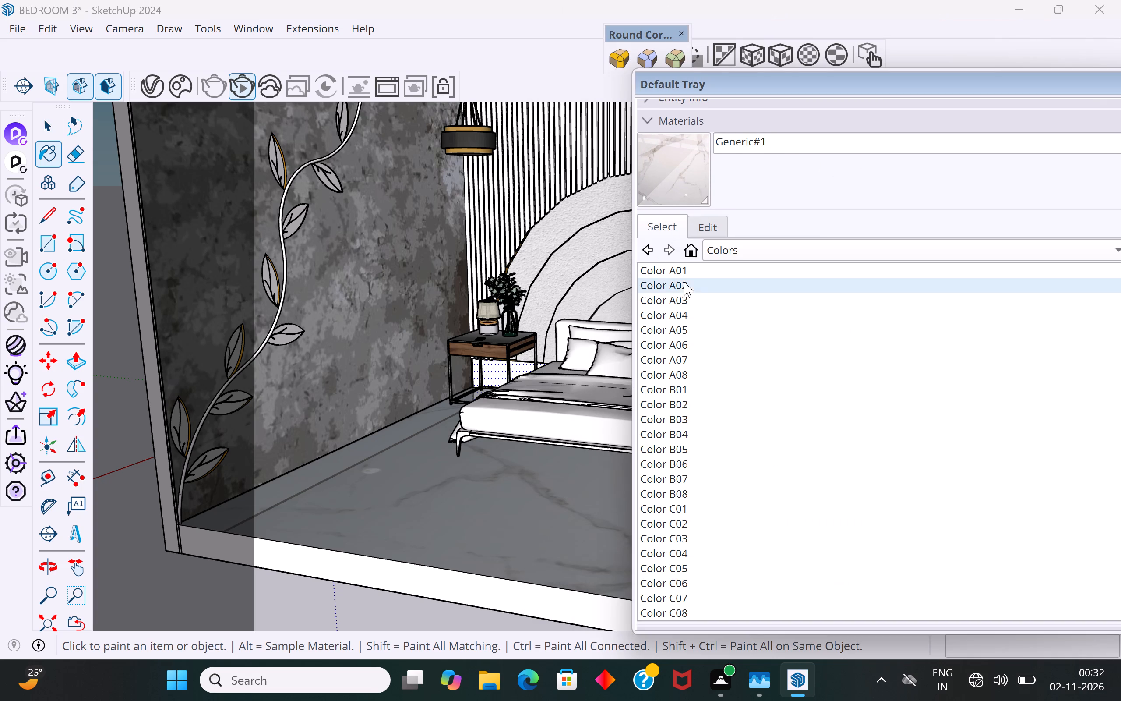
scroll(209, 347, down, 4)
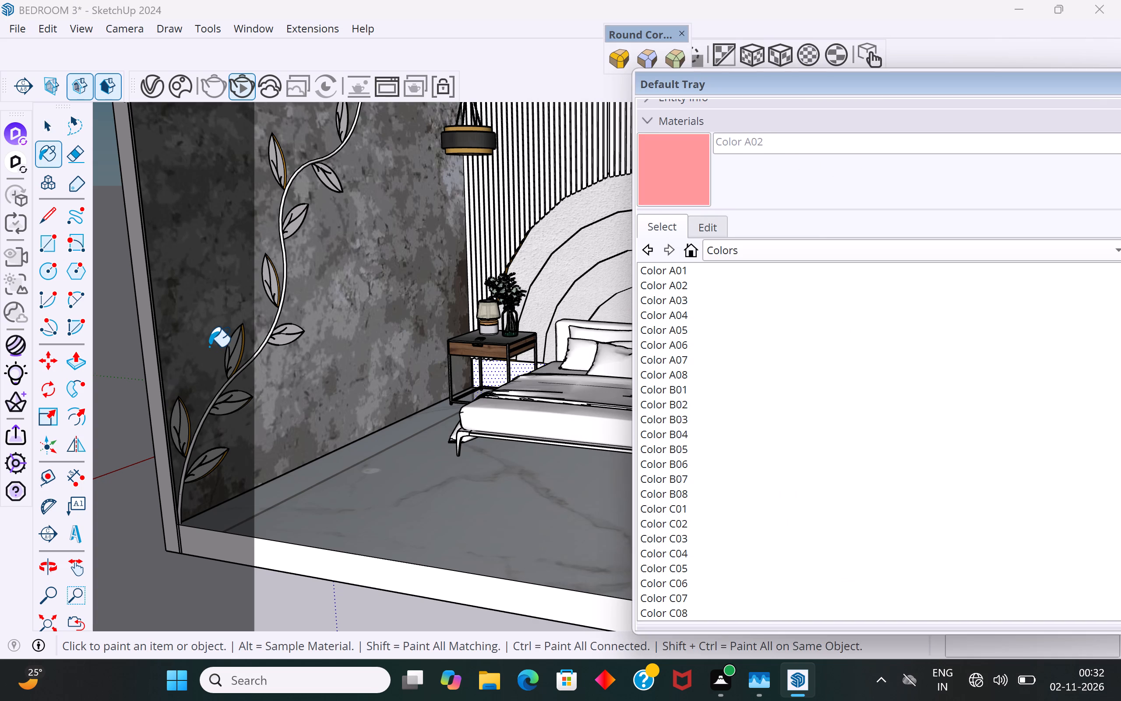
scroll(209, 347, down, 5)
scroll(563, 428, up, 2)
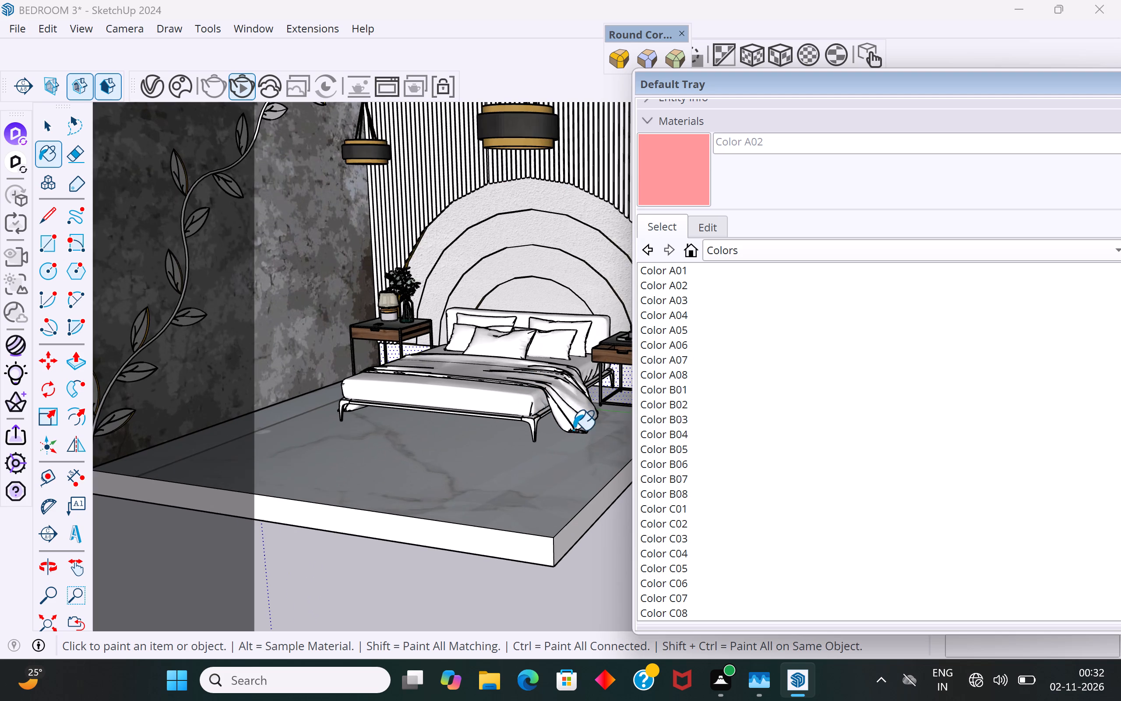
scroll(345, 492, down, 3)
middle_drag(328, 420, 367, 432)
scroll(297, 414, down, 4)
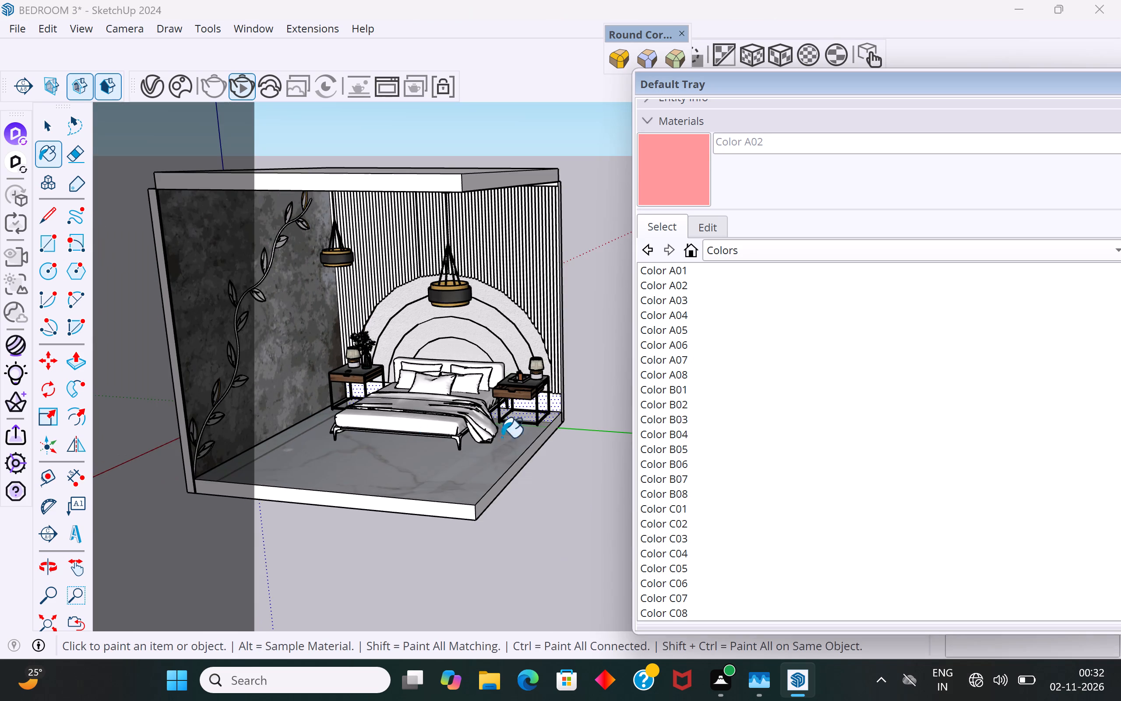
scroll(537, 428, up, 12)
click(564, 385)
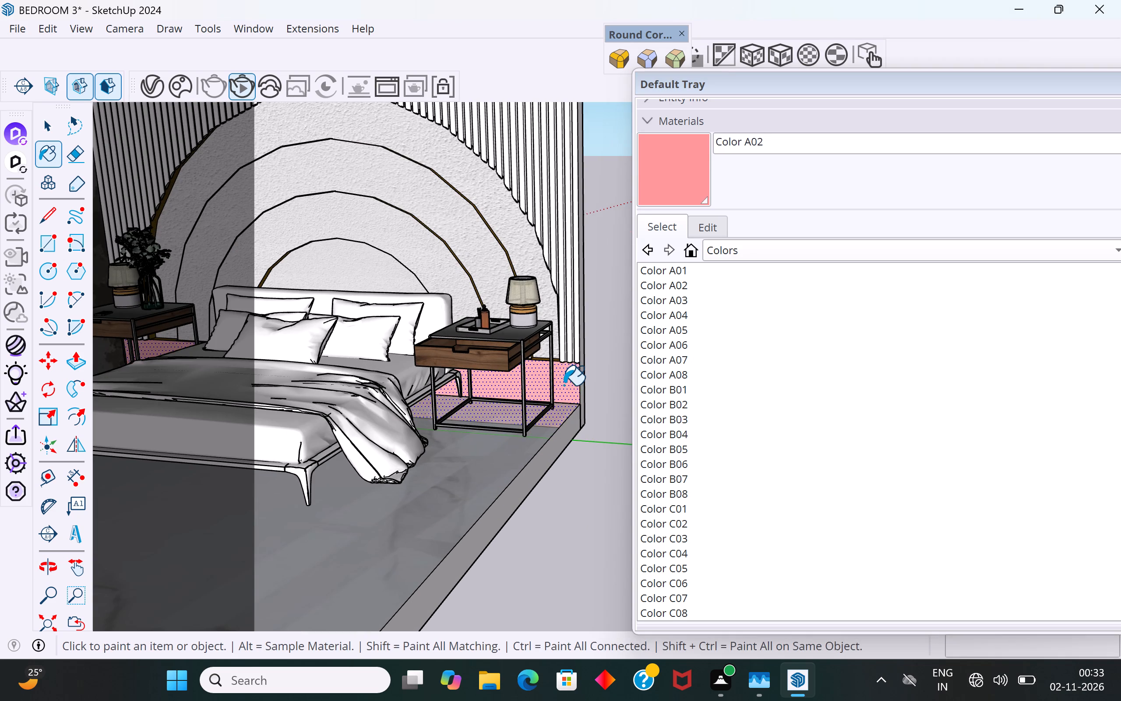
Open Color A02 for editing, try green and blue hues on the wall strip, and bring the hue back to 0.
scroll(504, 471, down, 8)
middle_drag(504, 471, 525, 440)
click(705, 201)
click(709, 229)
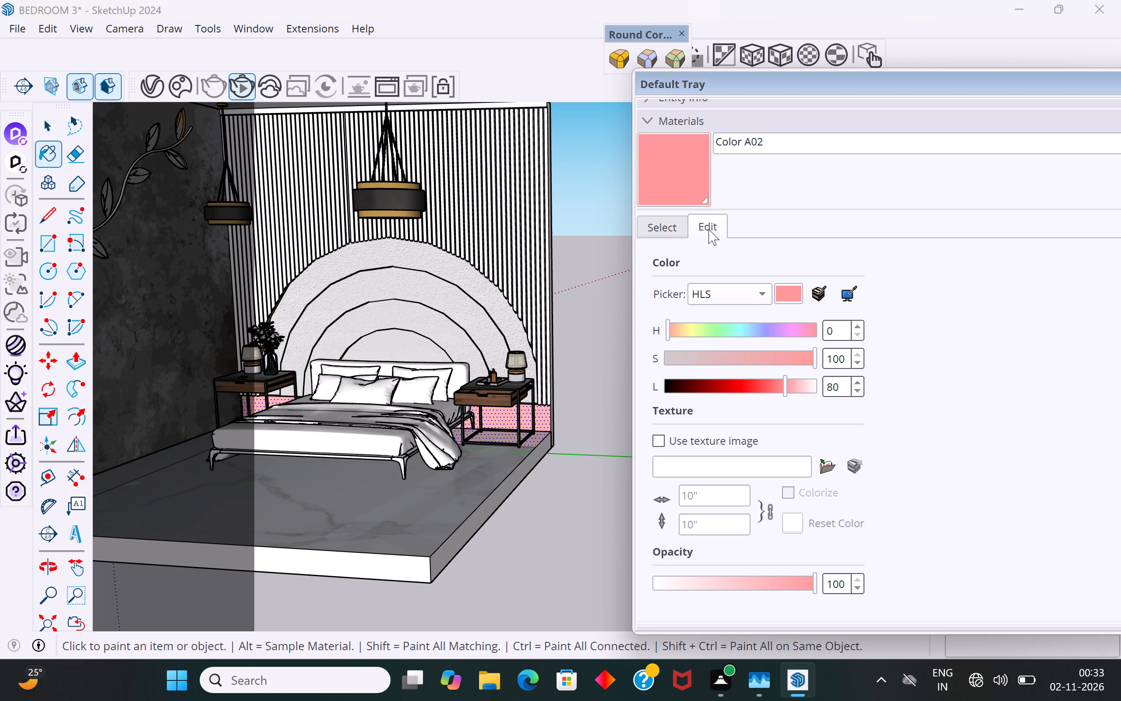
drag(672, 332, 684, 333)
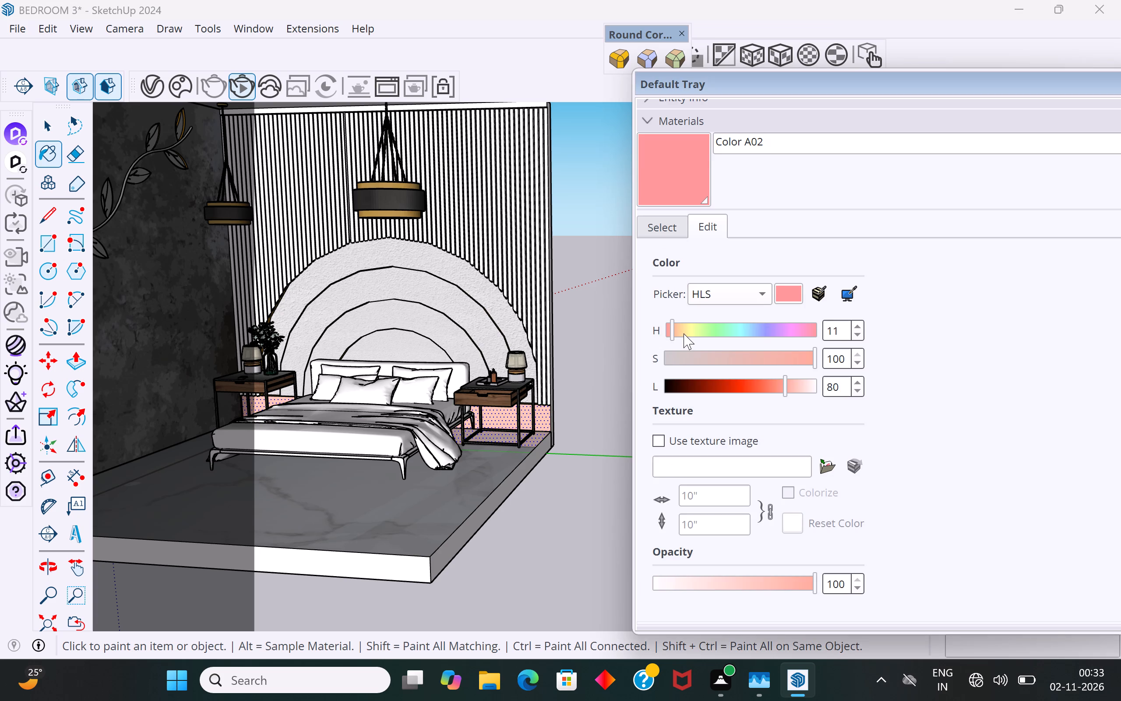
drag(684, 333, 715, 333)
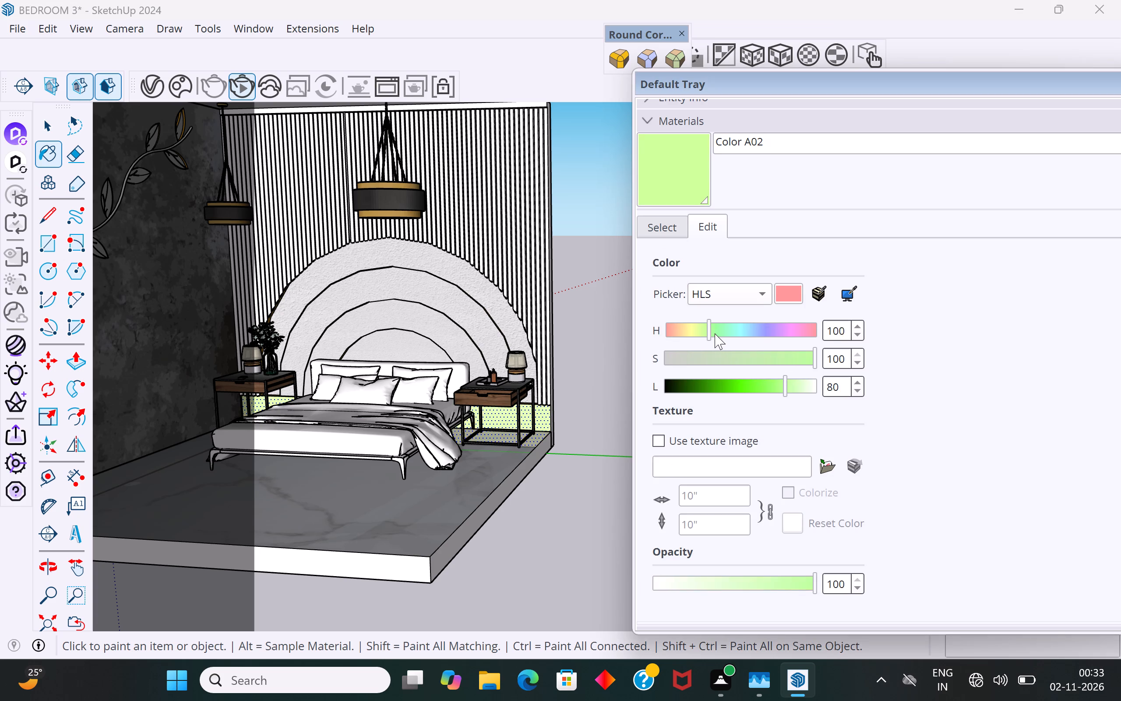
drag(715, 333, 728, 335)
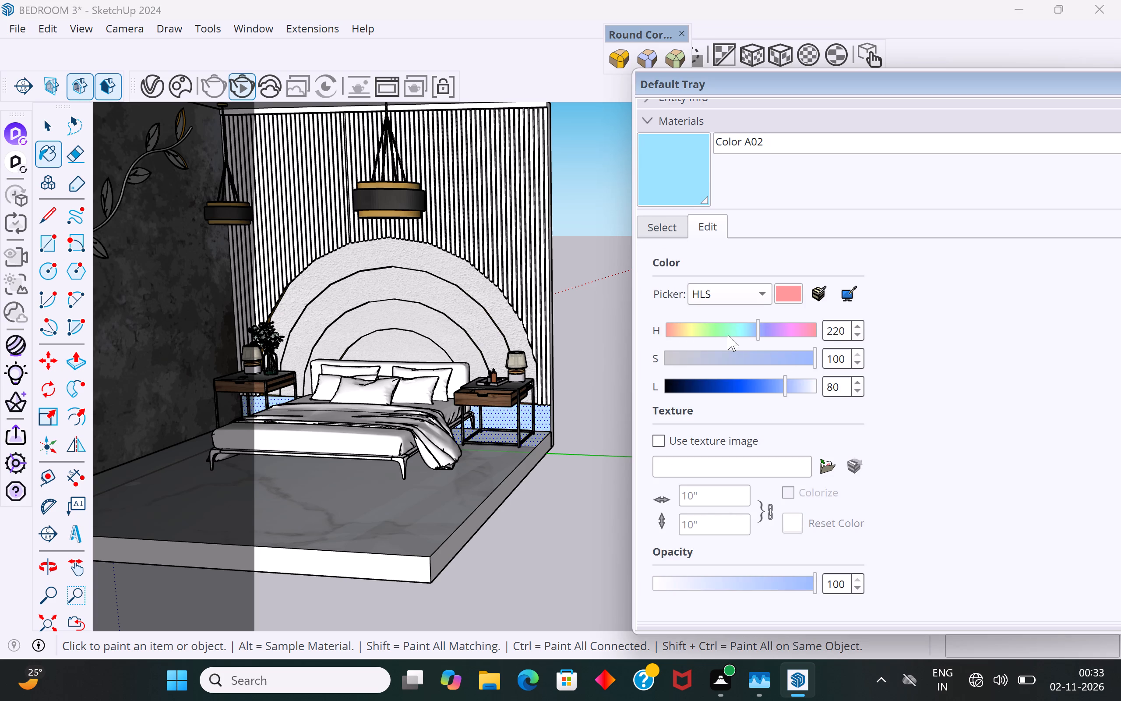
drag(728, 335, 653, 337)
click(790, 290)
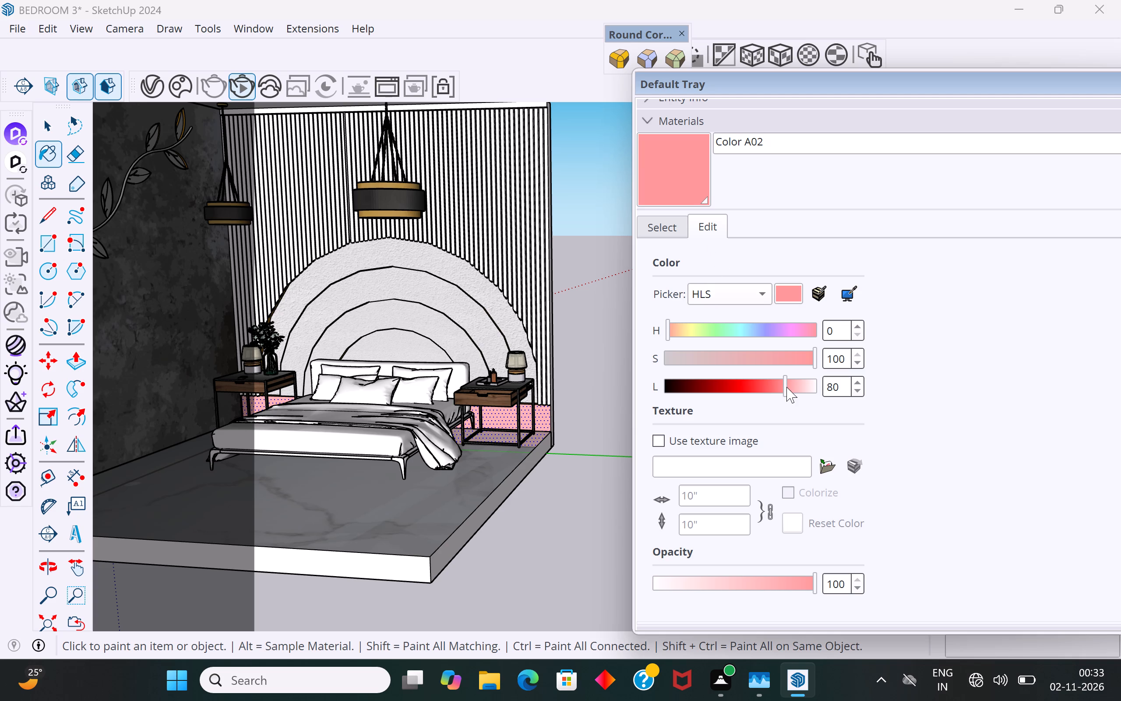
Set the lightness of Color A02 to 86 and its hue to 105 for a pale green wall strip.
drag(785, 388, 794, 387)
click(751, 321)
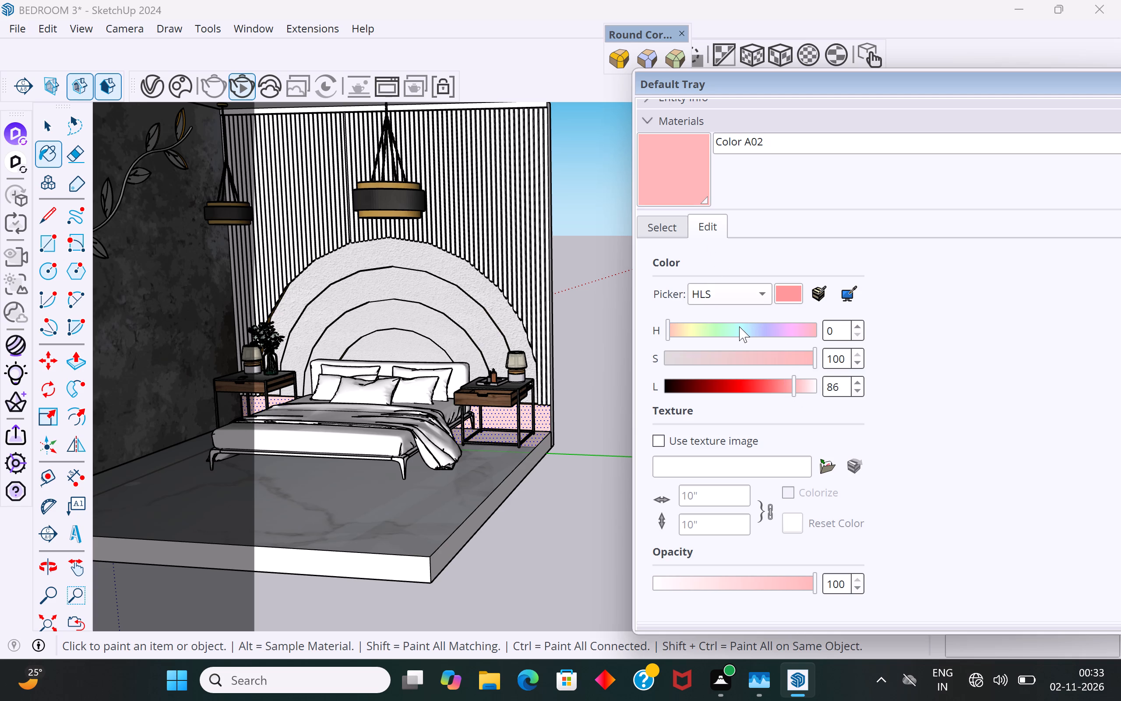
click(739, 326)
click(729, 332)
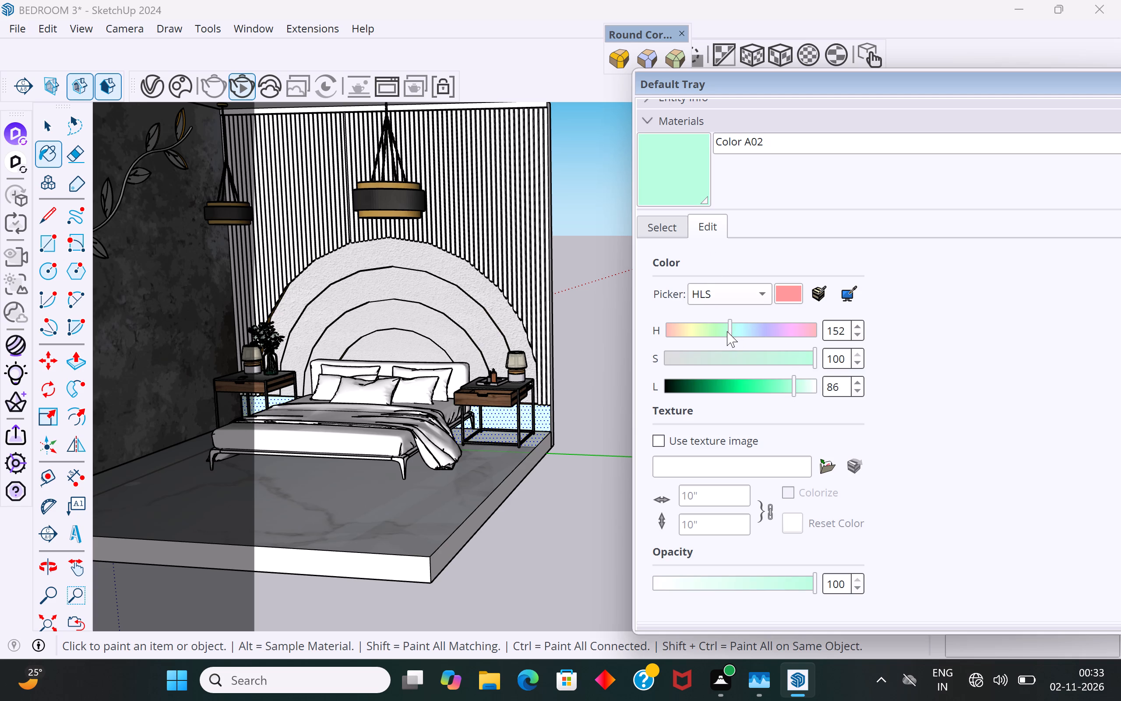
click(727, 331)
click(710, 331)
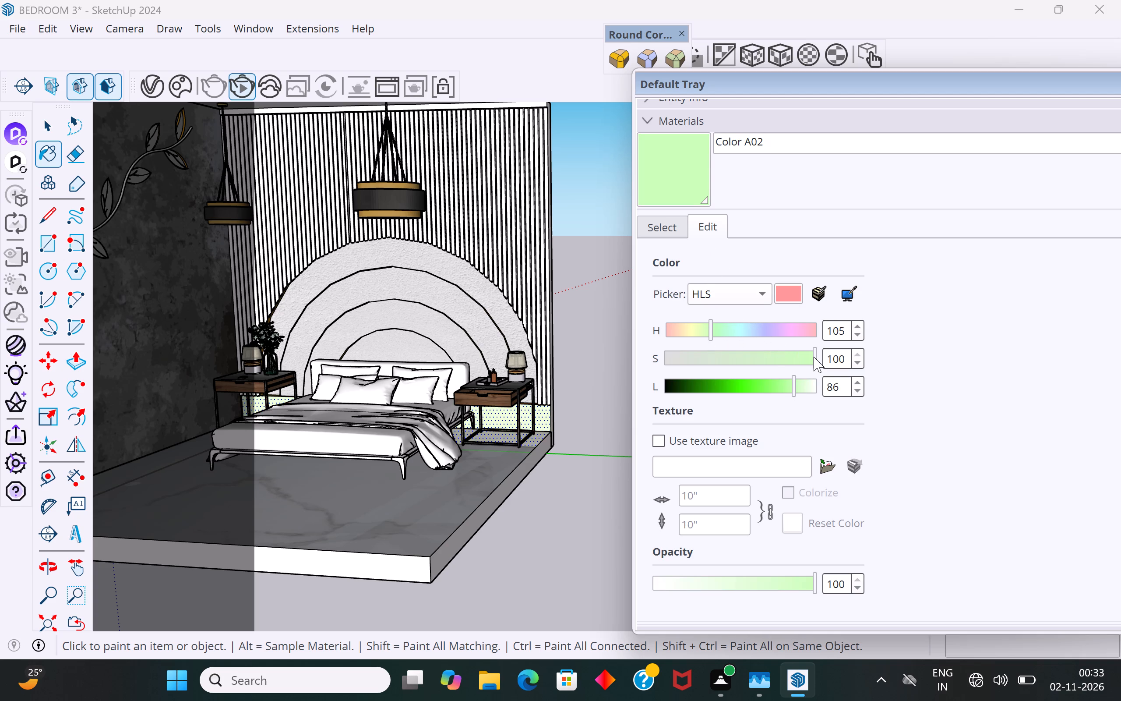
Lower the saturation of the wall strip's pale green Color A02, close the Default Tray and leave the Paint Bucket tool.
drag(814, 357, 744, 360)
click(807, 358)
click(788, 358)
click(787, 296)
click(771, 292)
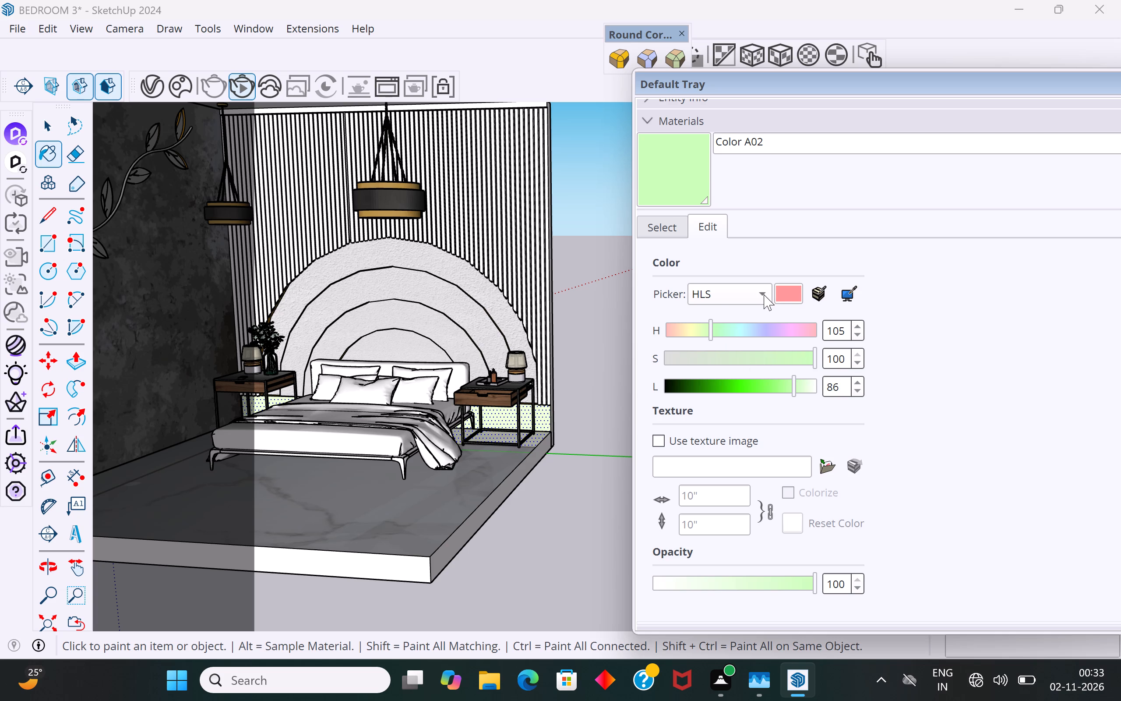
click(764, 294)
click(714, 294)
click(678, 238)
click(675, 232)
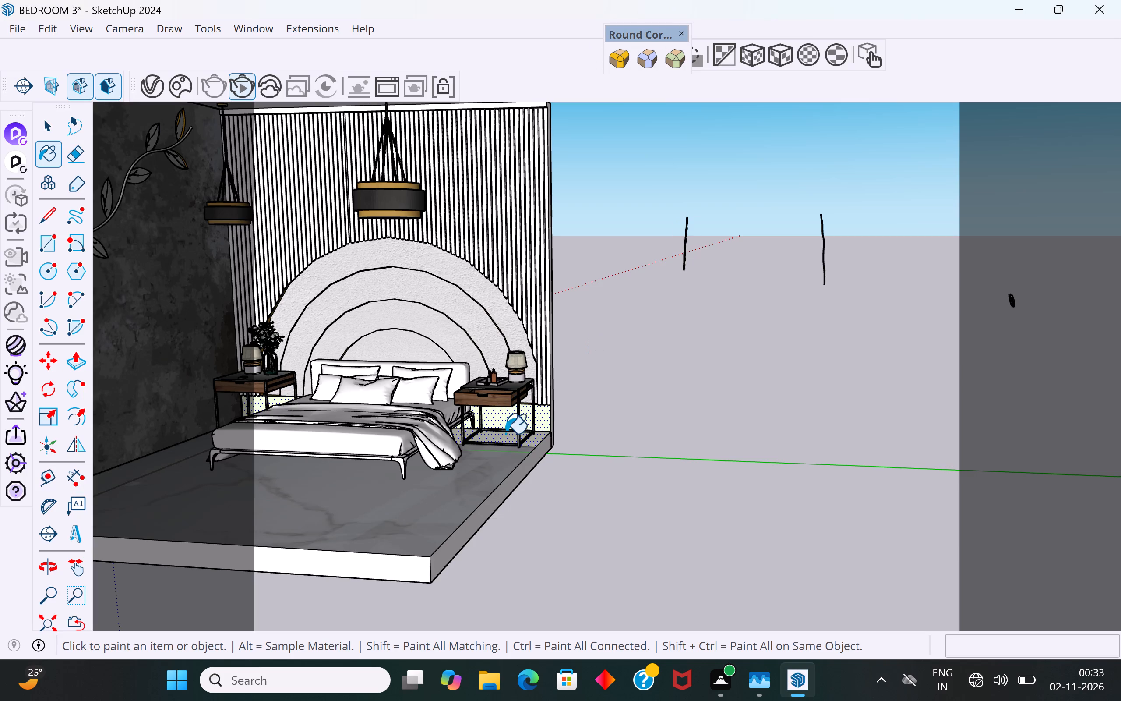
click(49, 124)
Examine the bedroom and its recoloured lower wall strip from farther away and from several angles.
scroll(559, 512, down, 4)
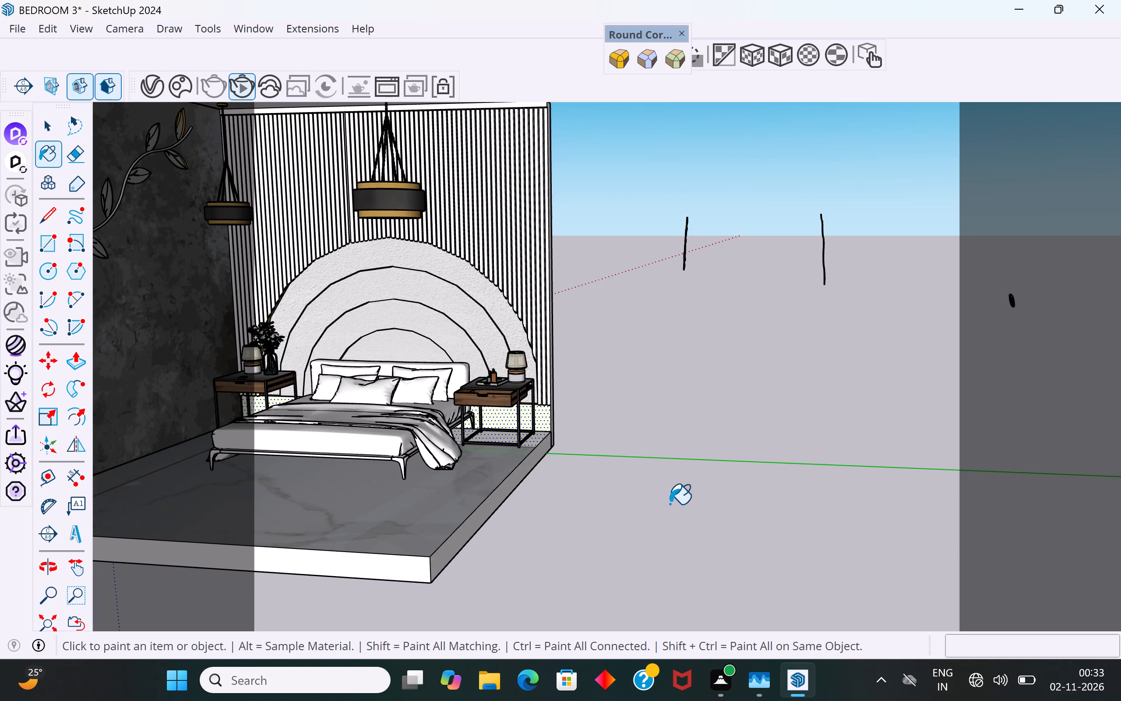
scroll(542, 439, up, 3)
scroll(733, 496, down, 4)
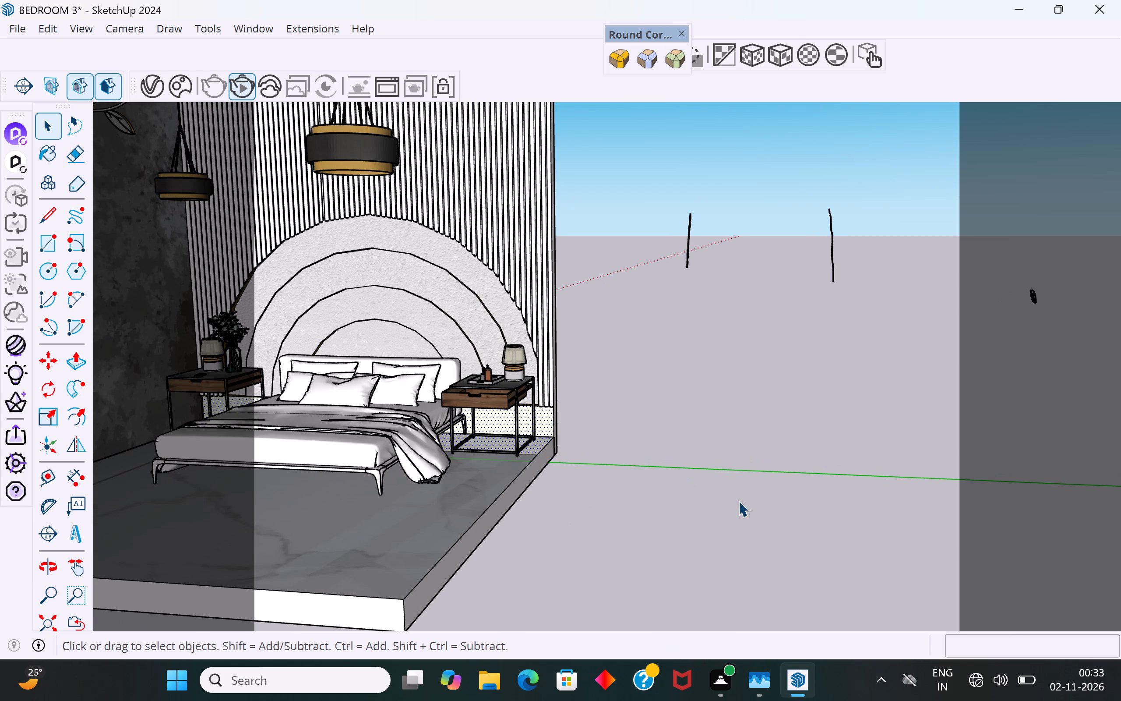
scroll(738, 501, down, 3)
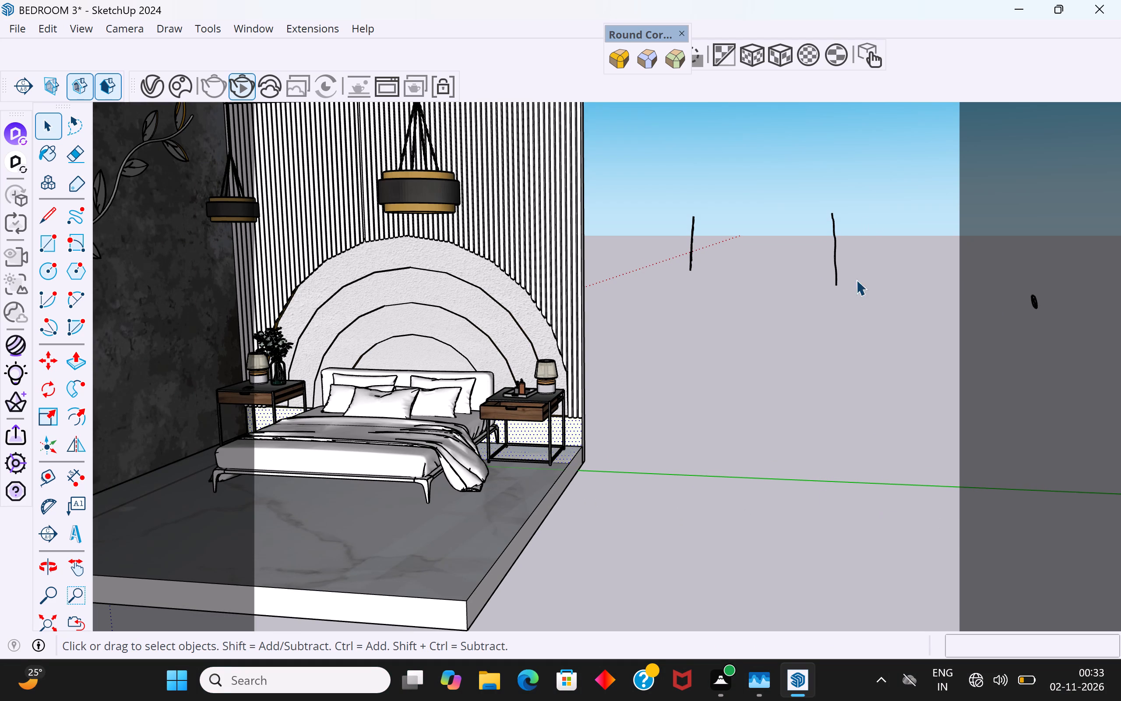
middle_drag(862, 445, 769, 482)
scroll(830, 510, down, 3)
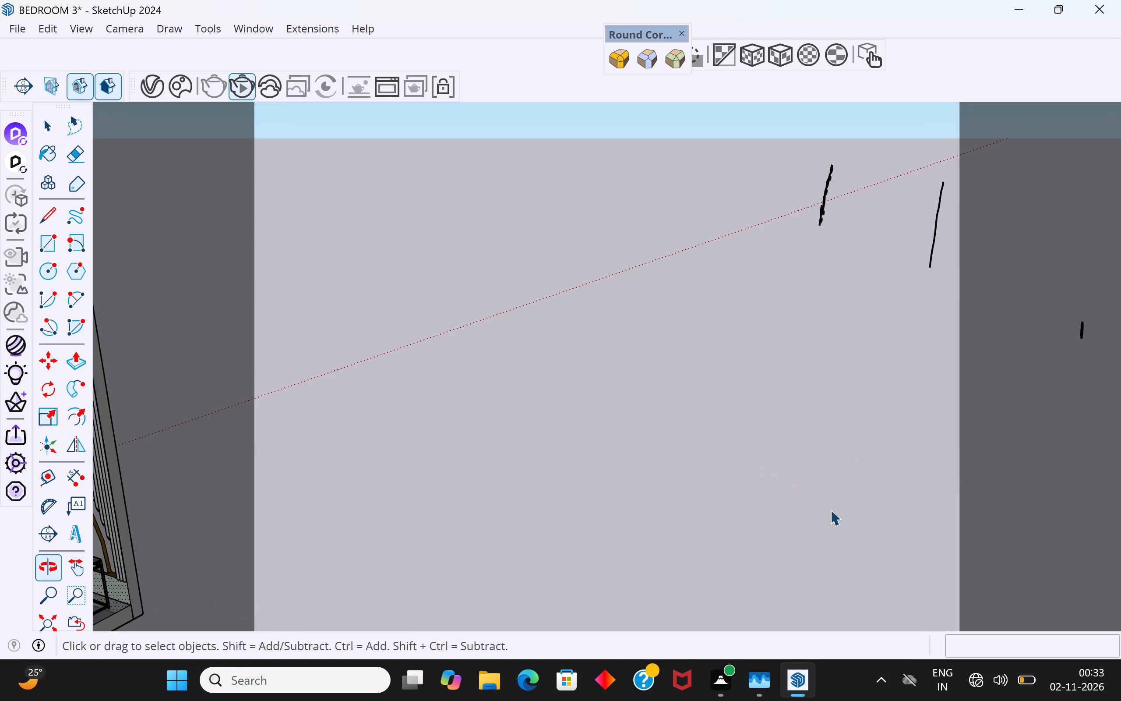
scroll(830, 510, down, 3)
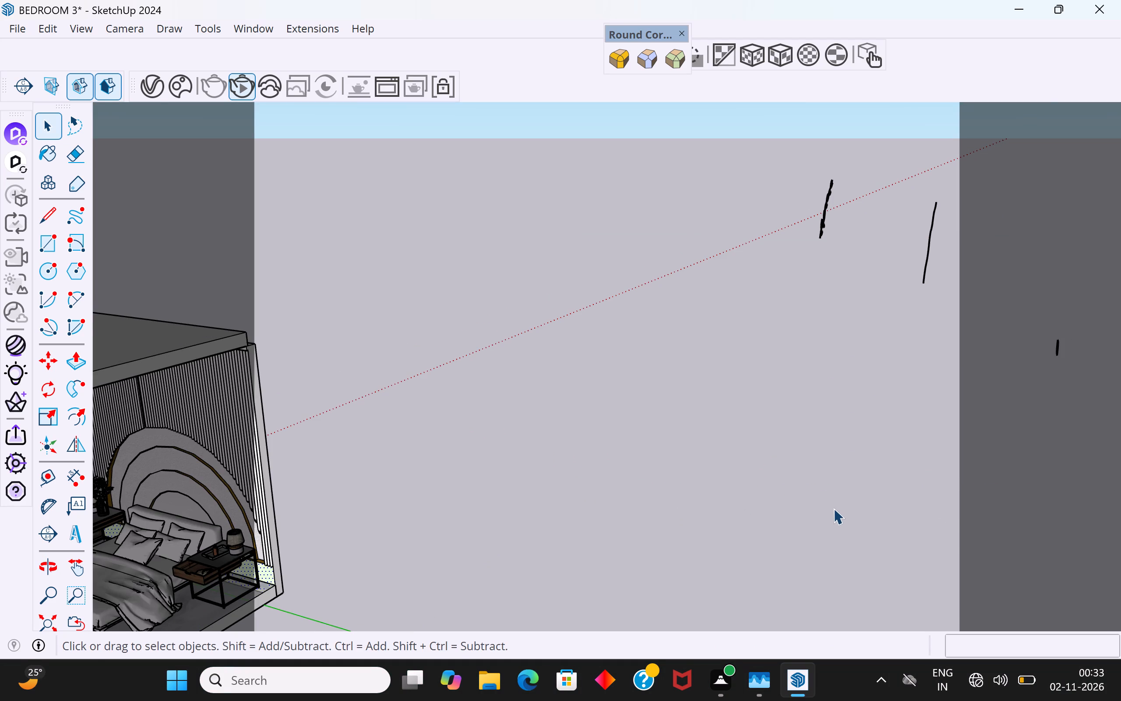
scroll(833, 508, down, 4)
scroll(857, 472, down, 3)
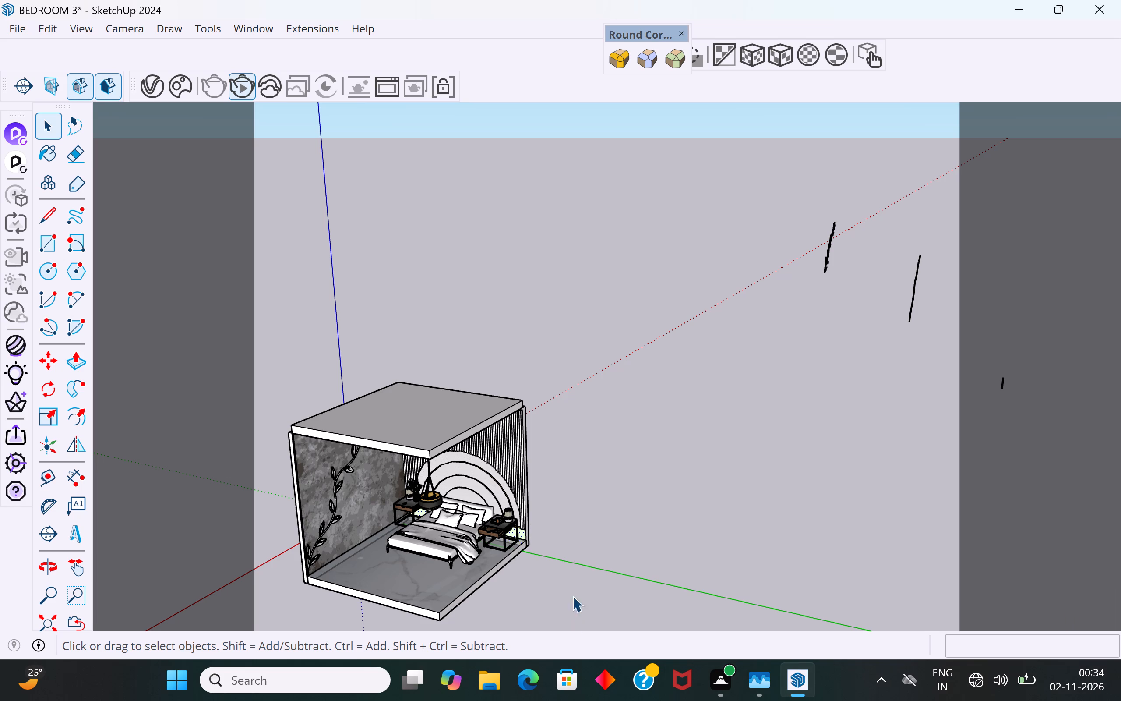
scroll(445, 496, up, 3)
middle_drag(467, 481, 593, 372)
scroll(832, 368, down, 3)
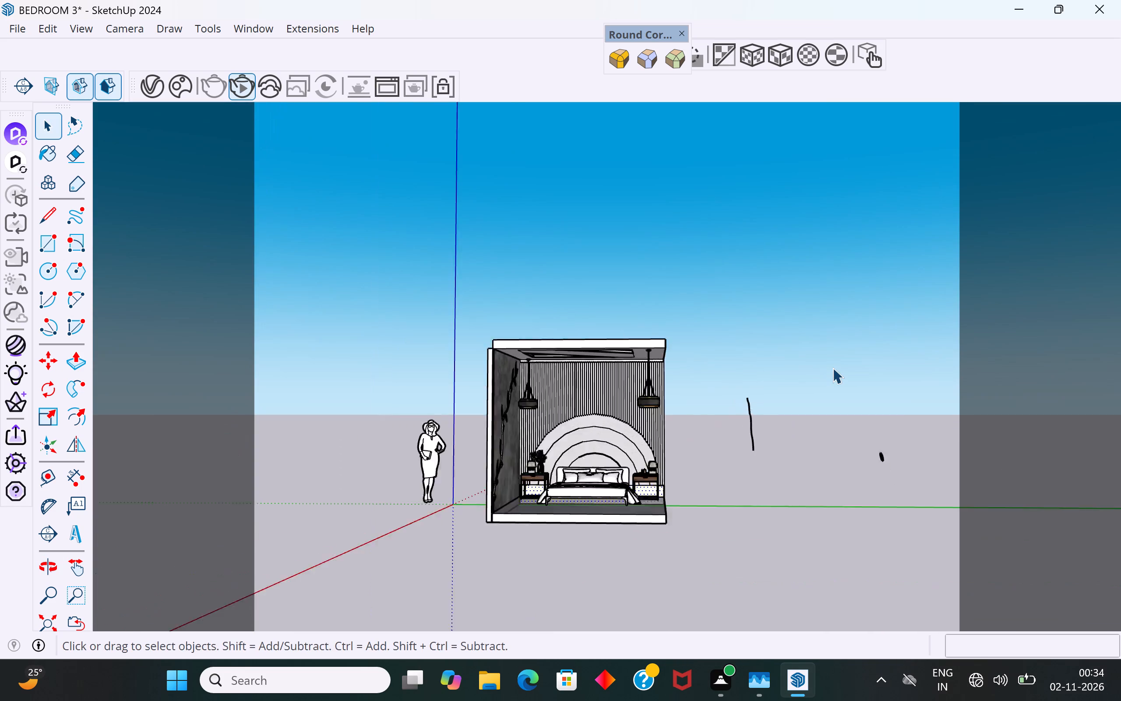
middle_drag(821, 405, 588, 441)
scroll(515, 441, up, 7)
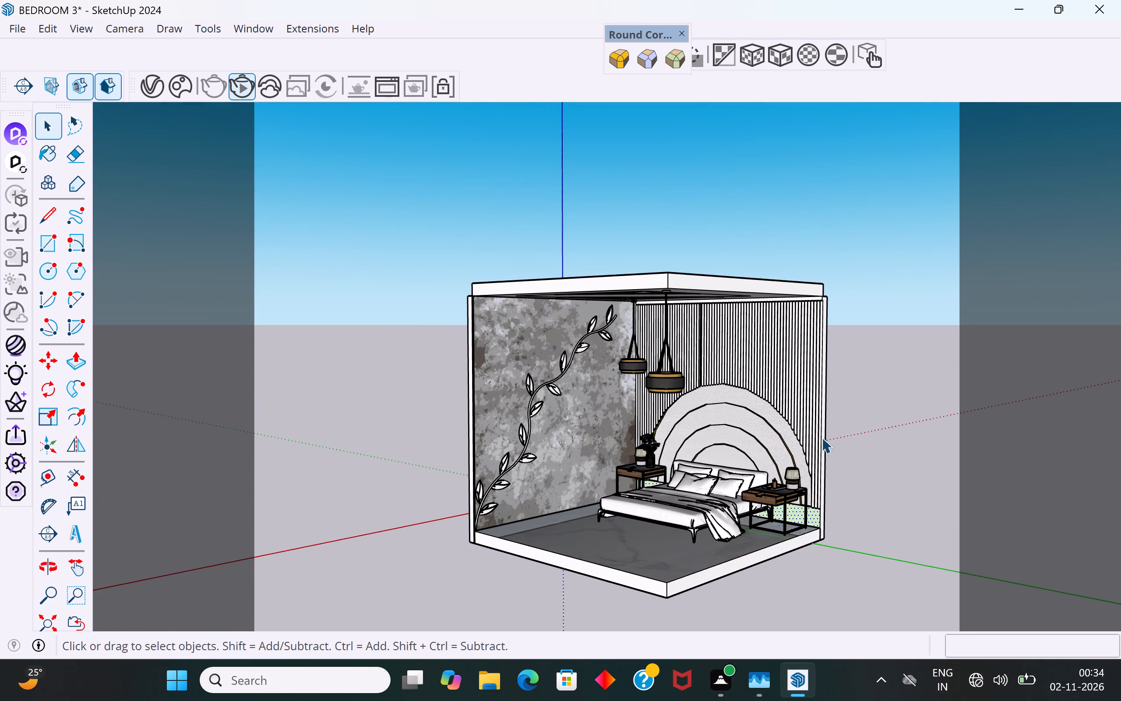
Show the Default Tray again and reset the wall strip's Color A02 to its original pink.
click(249, 26)
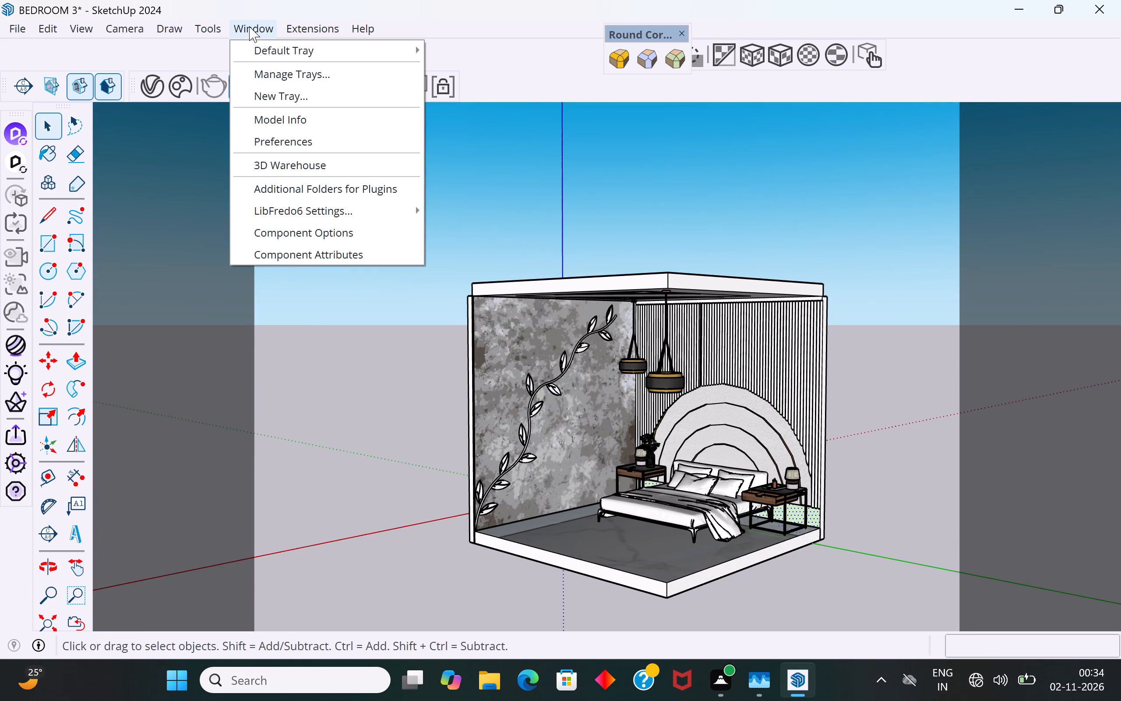
click(480, 57)
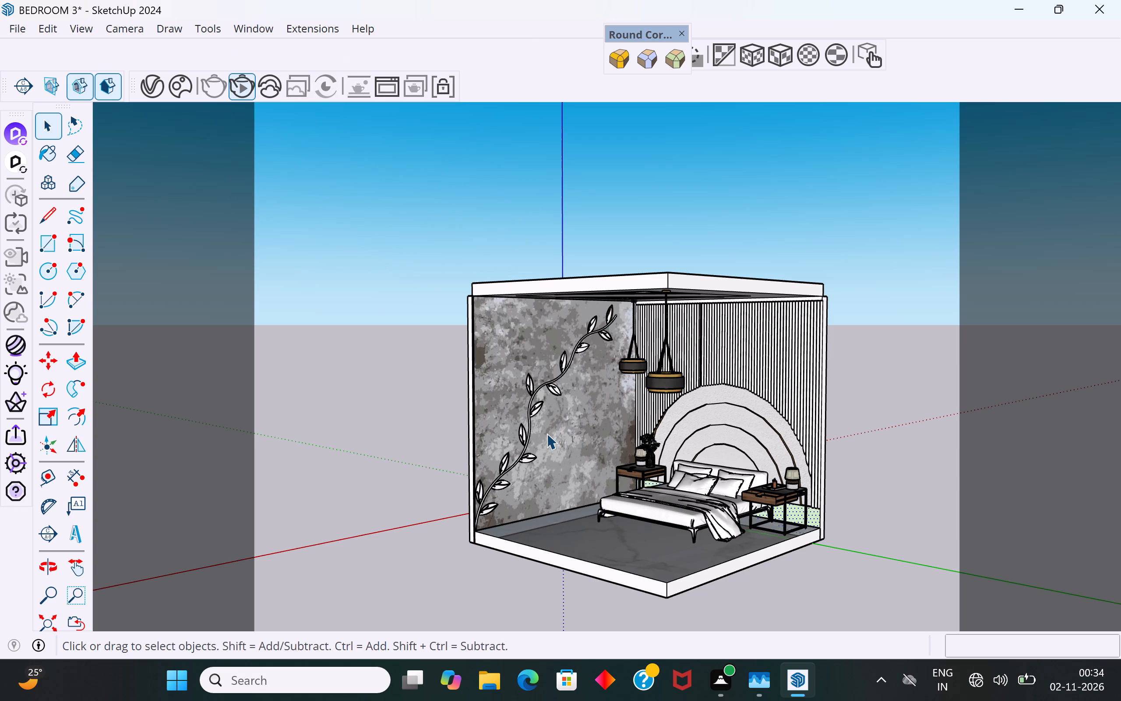
click(259, 29)
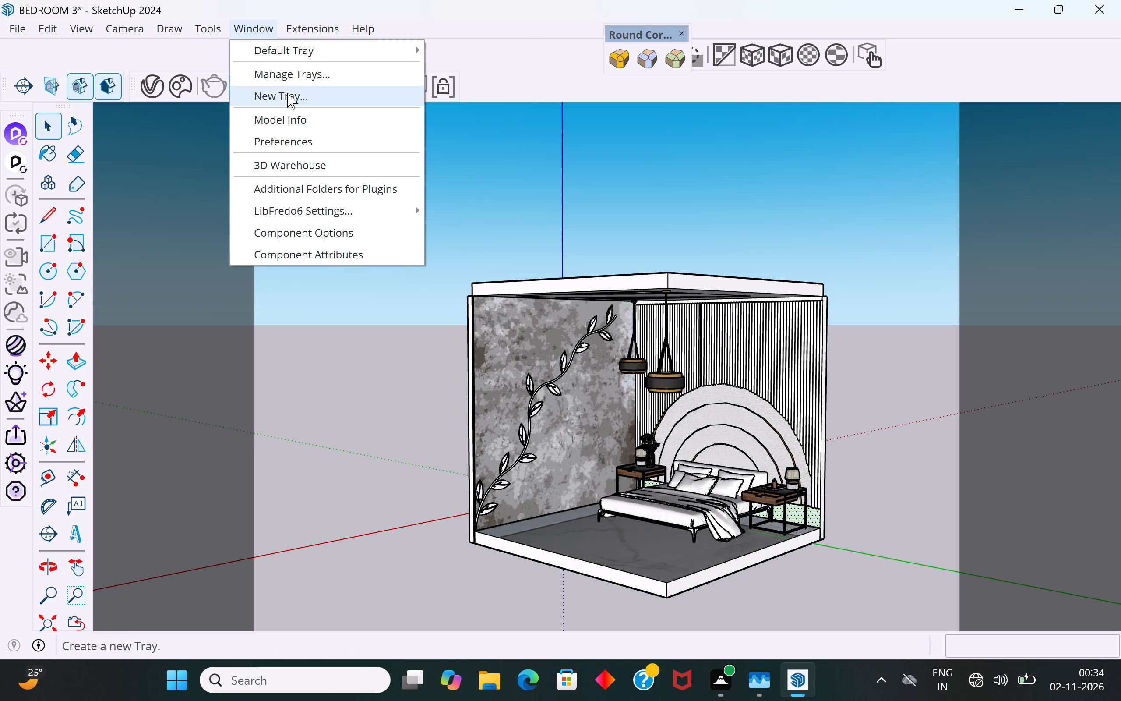
click(494, 59)
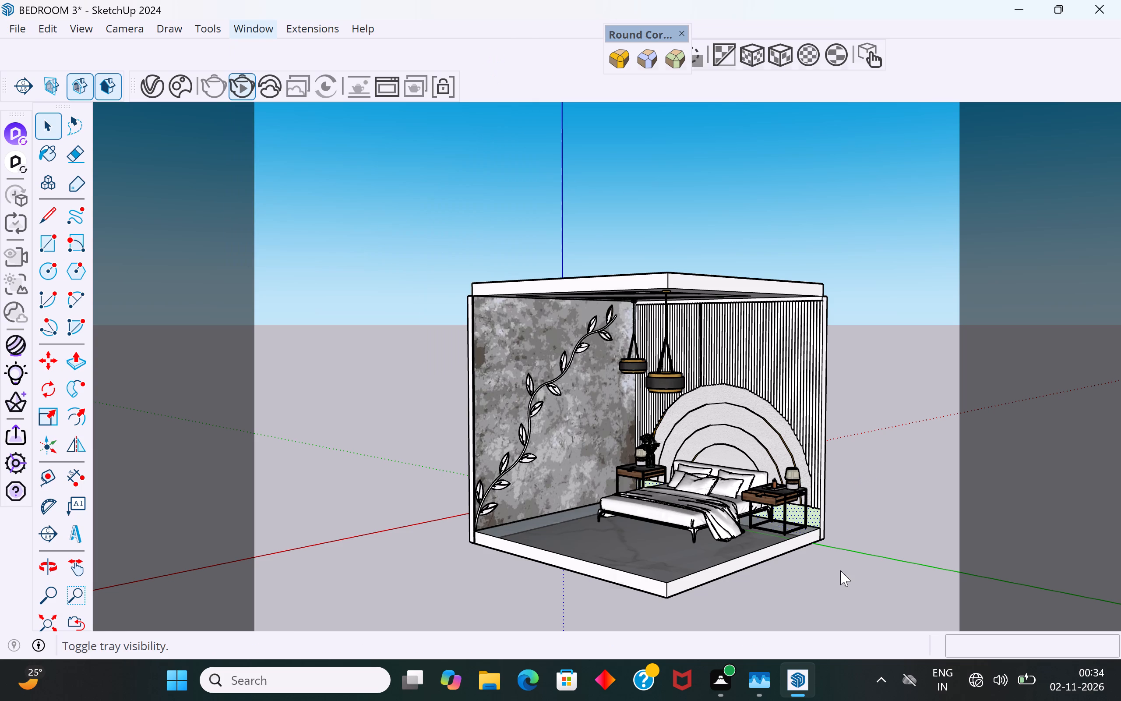
click(784, 291)
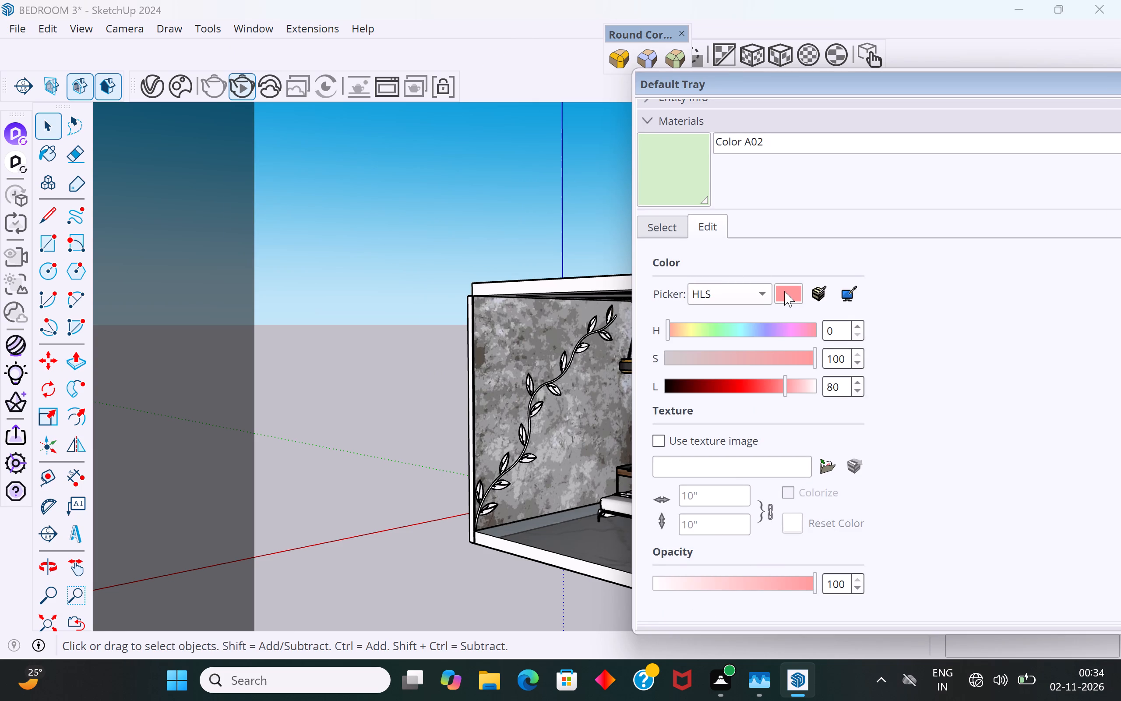
scroll(278, 406, down, 4)
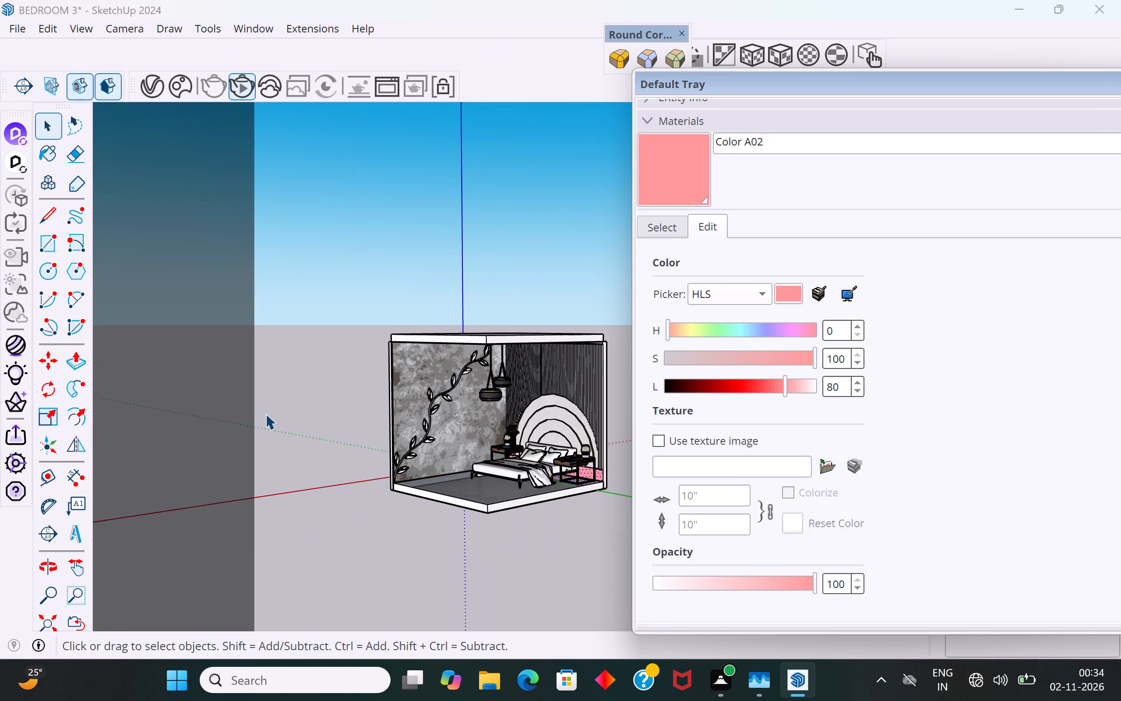
Set the hue of the lower wall strip's Color A02 to 227 for a periwinkle blue.
scroll(265, 414, down, 3)
middle_drag(509, 521, 600, 510)
scroll(368, 450, down, 3)
middle_drag(536, 544, 604, 565)
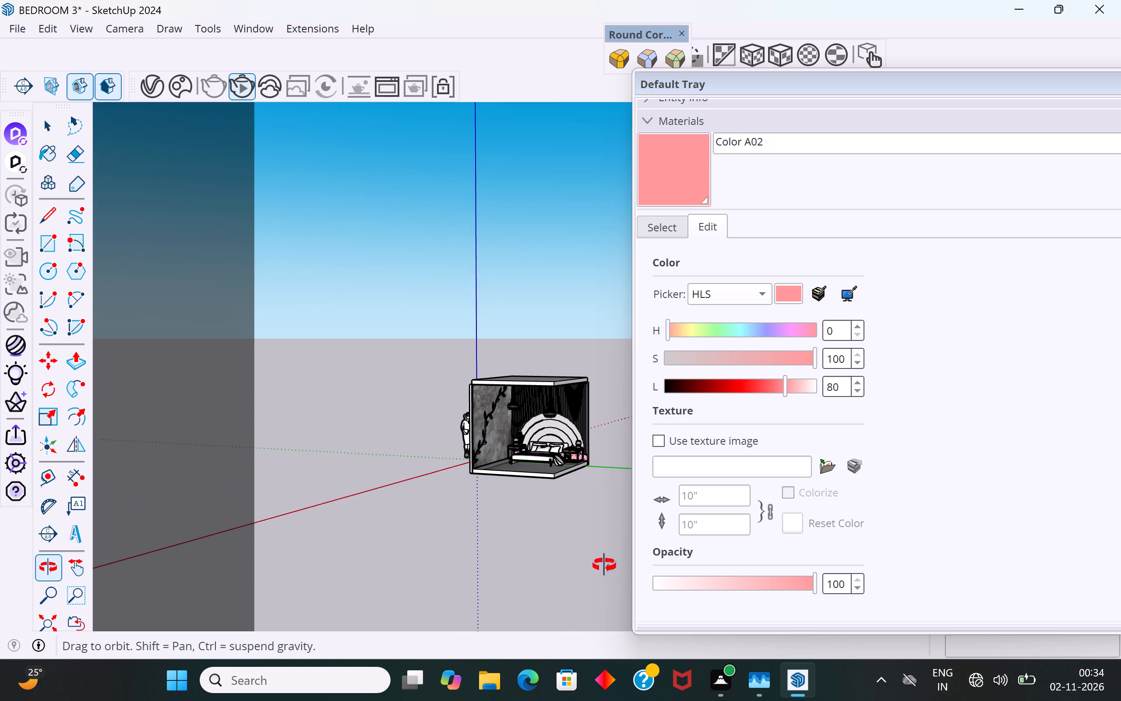
middle_drag(604, 565, 610, 569)
scroll(624, 483, up, 20)
scroll(624, 483, up, 5)
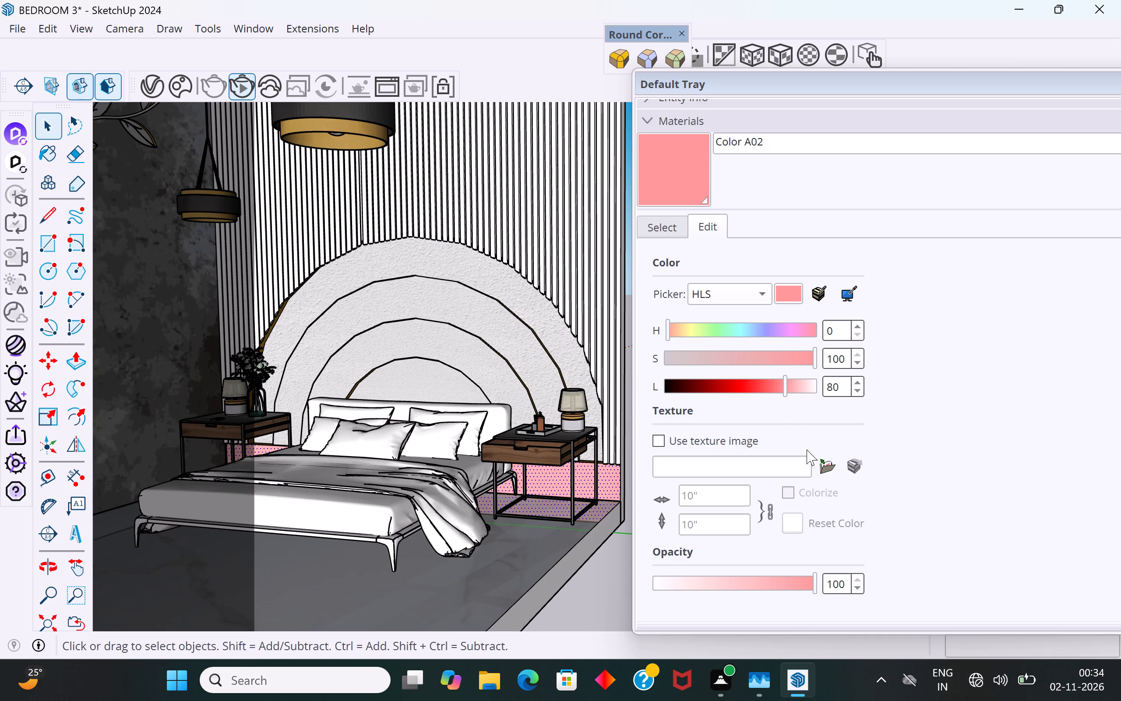
click(681, 329)
click(693, 331)
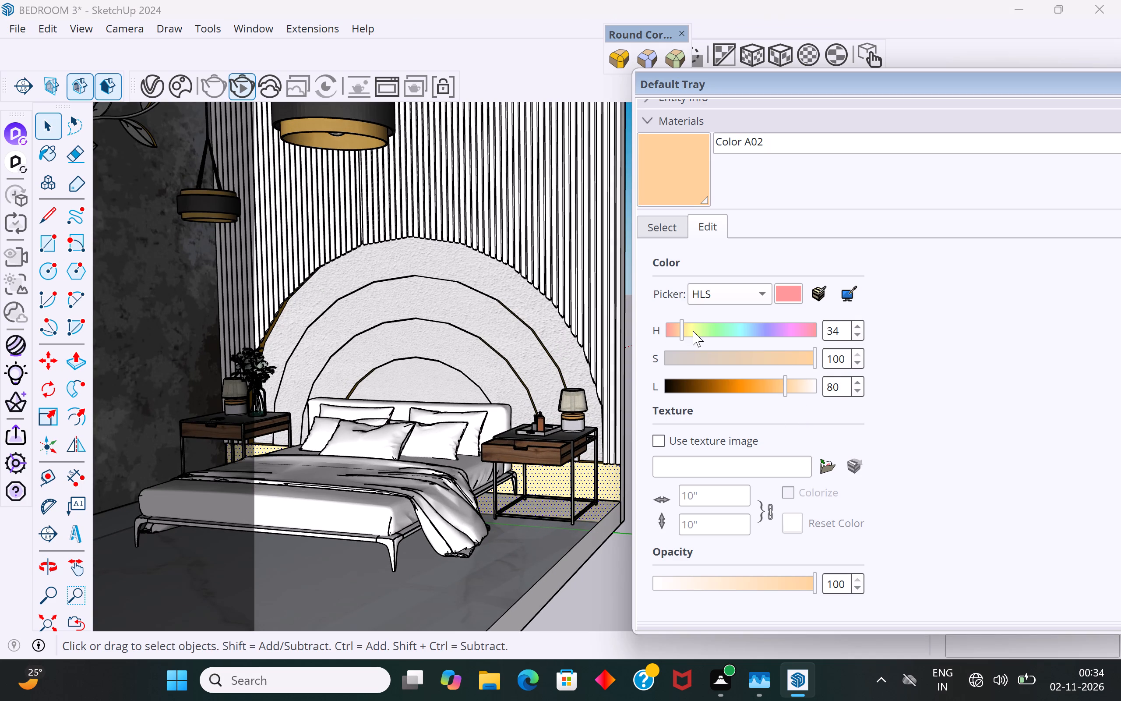
click(715, 329)
click(734, 327)
click(751, 329)
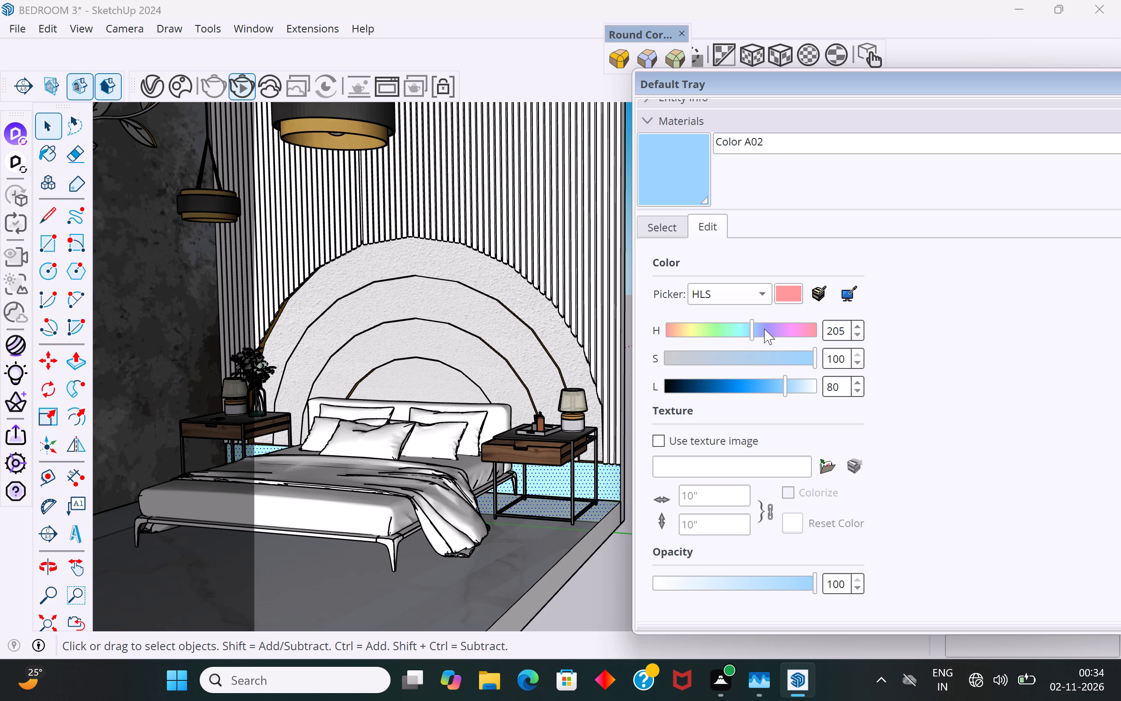
click(764, 329)
click(754, 332)
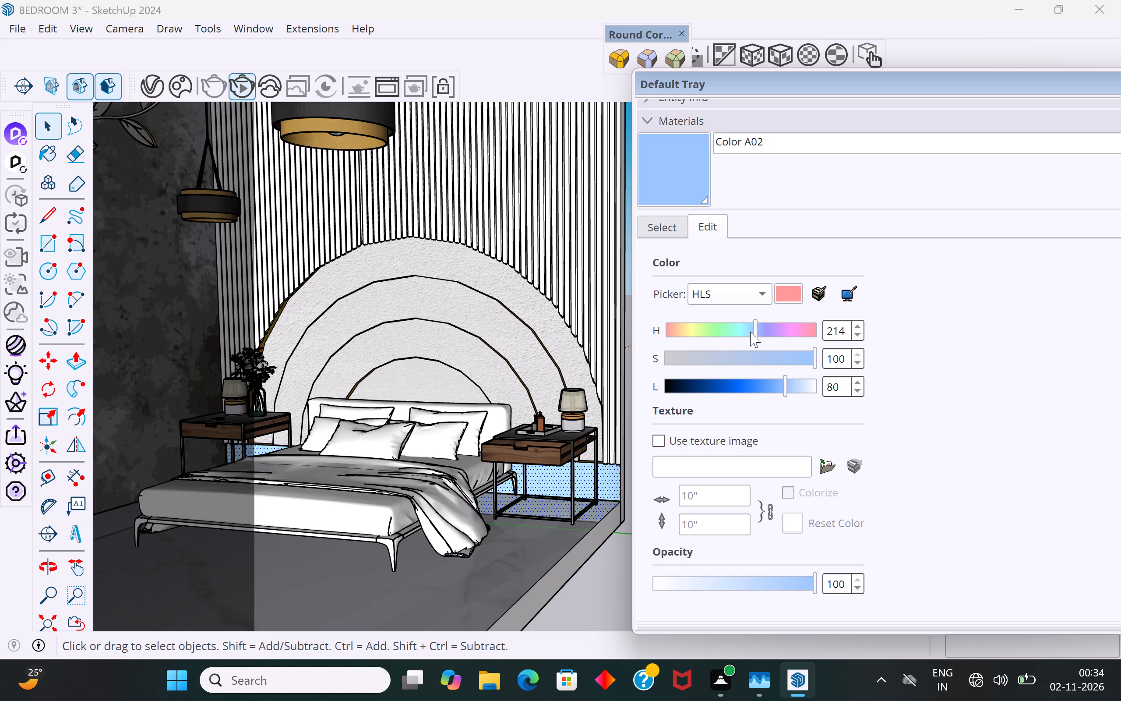
click(746, 332)
click(760, 329)
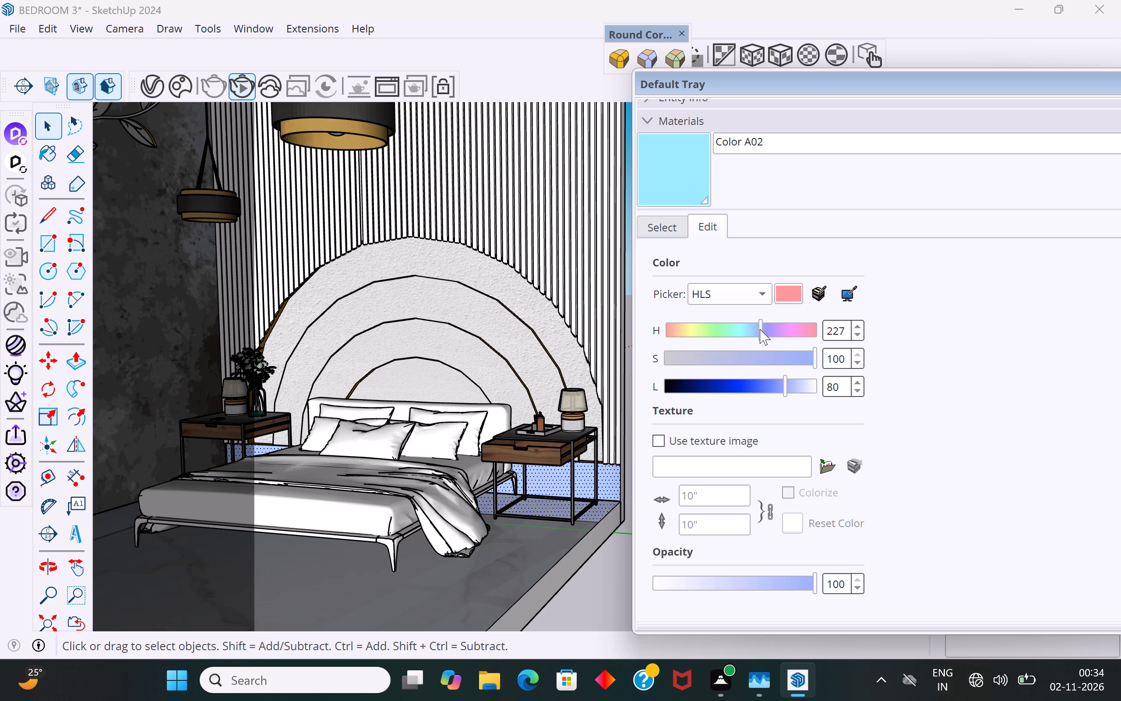
Set the wall strip's Color A02 to lightness 89 and saturation 84, and close the Default Tray.
drag(786, 392, 803, 391)
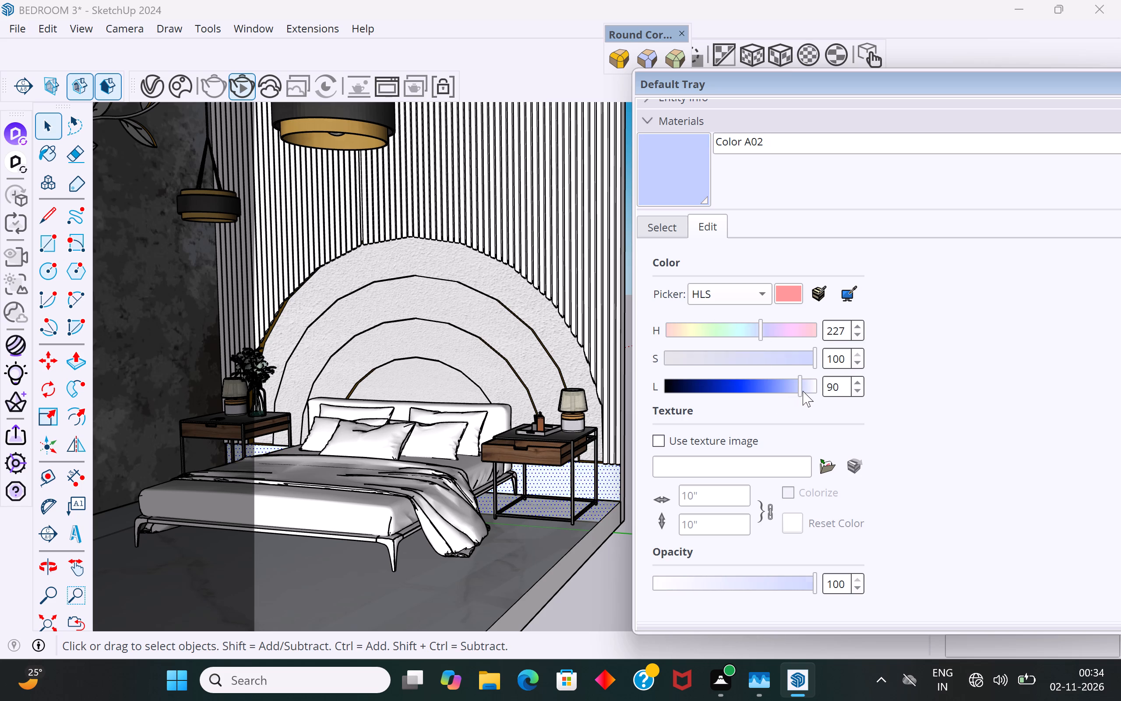
drag(803, 391, 800, 387)
drag(812, 361, 792, 361)
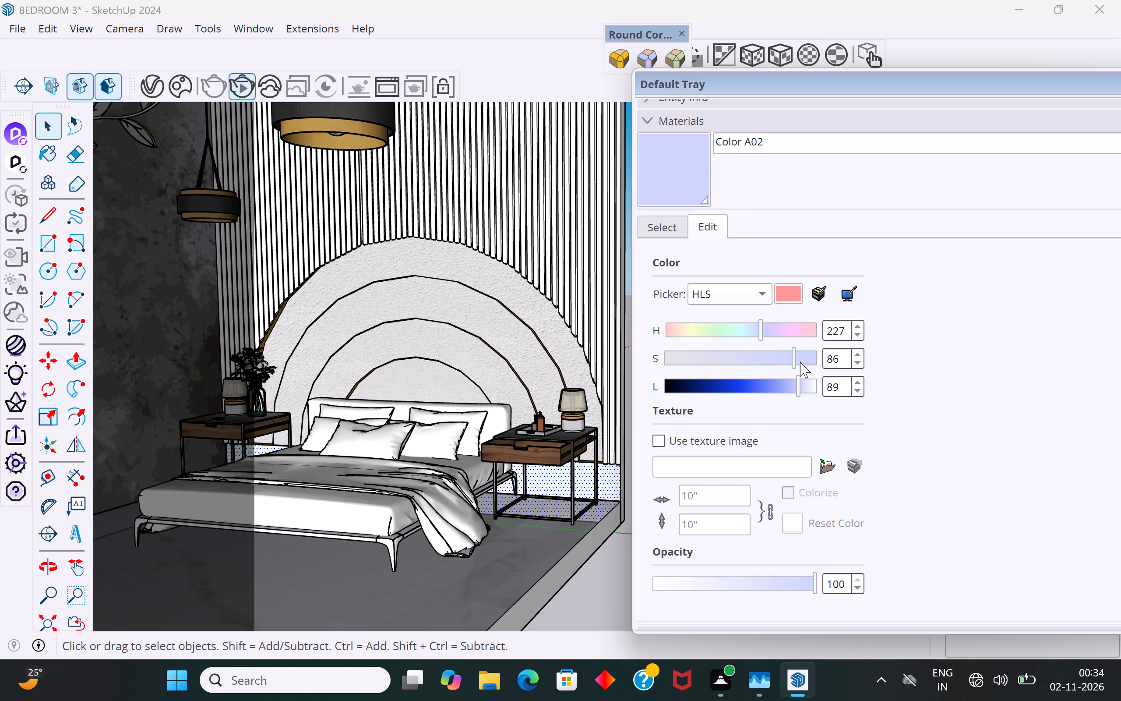
drag(794, 364, 797, 356)
drag(797, 356, 792, 357)
scroll(544, 453, down, 2)
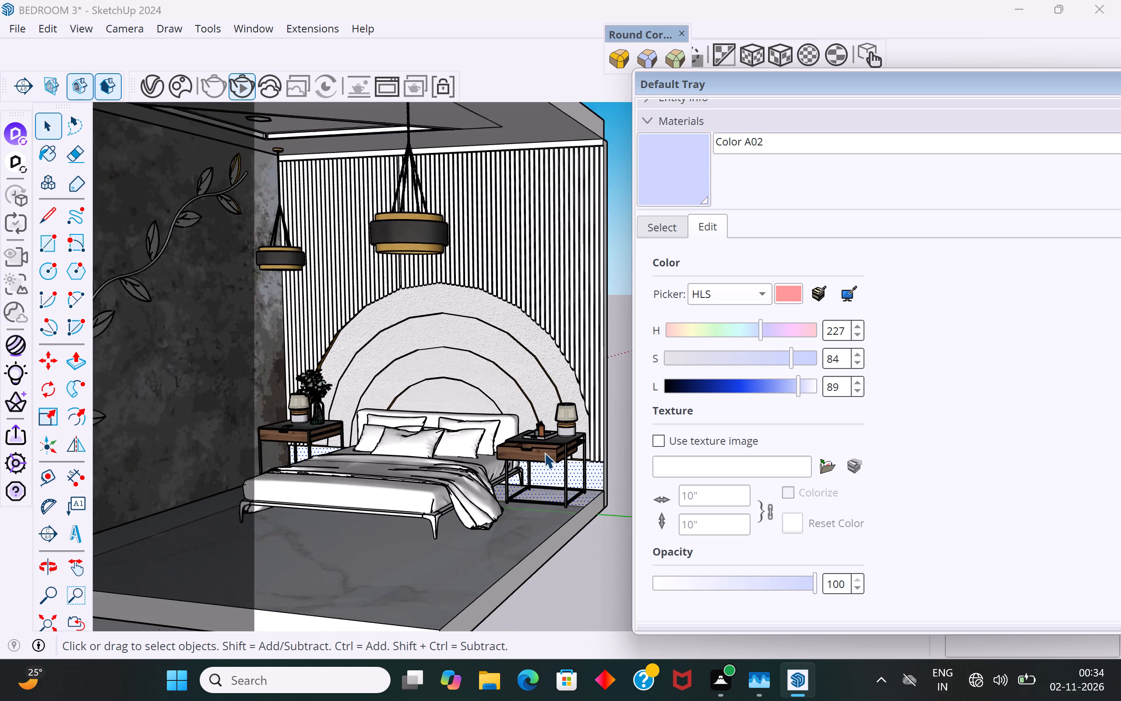
scroll(544, 453, down, 4)
click(589, 526)
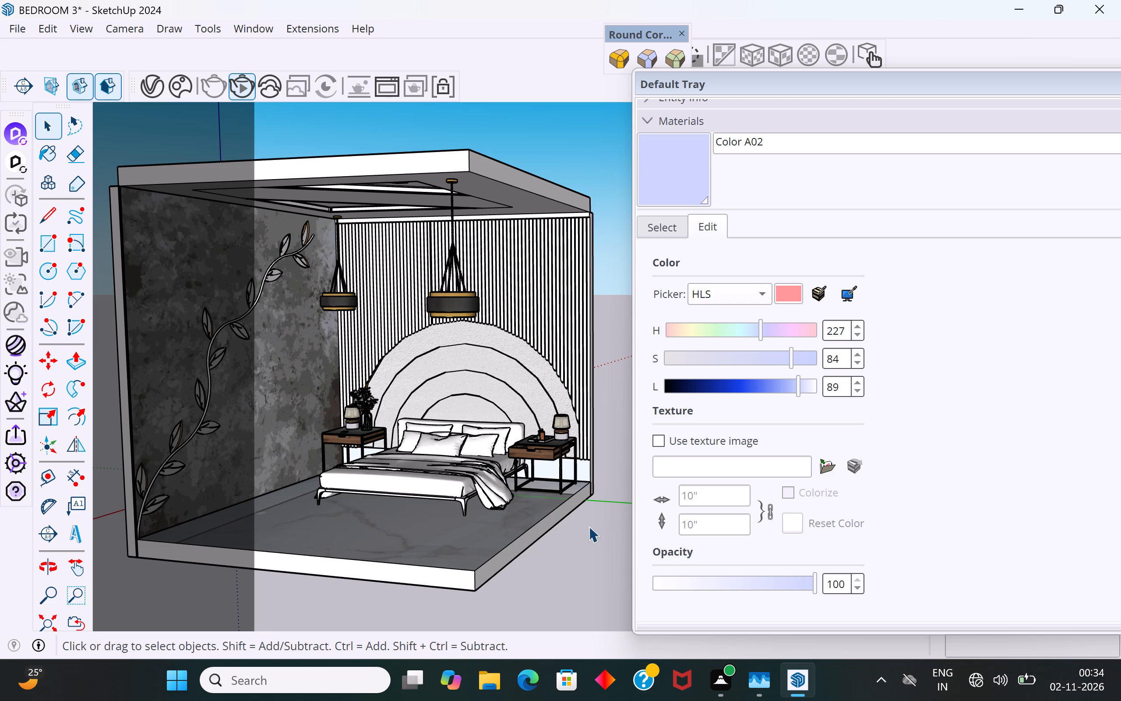
middle_drag(602, 508, 596, 504)
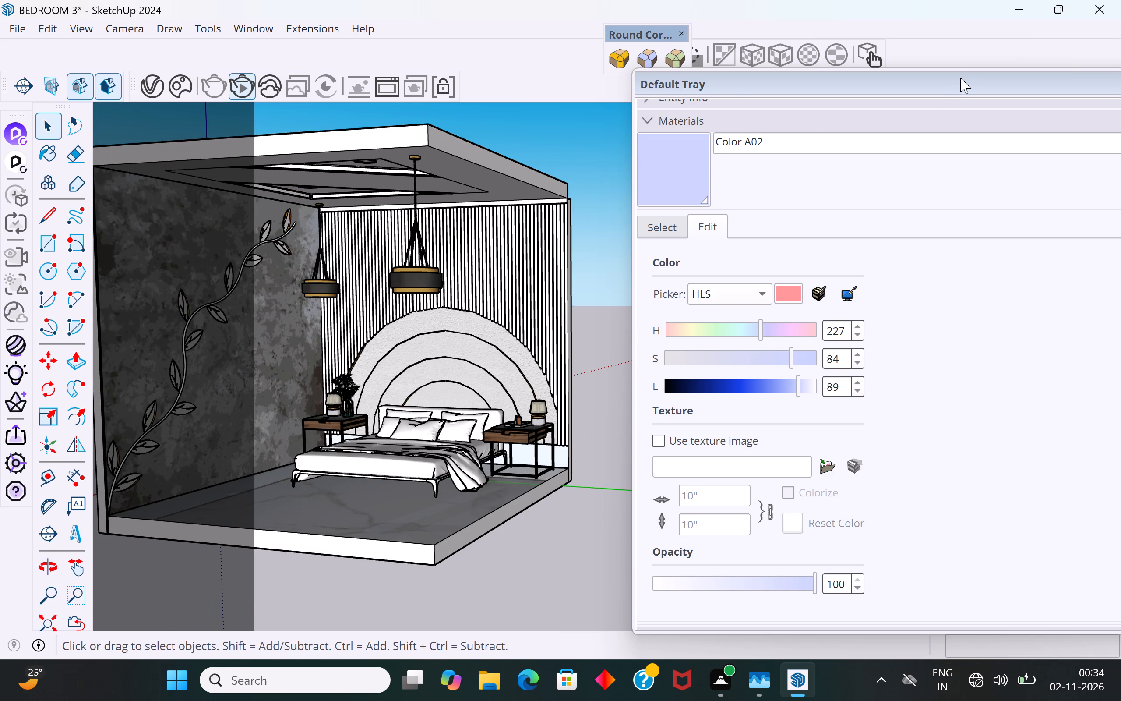
drag(962, 77, 844, 105)
click(1038, 111)
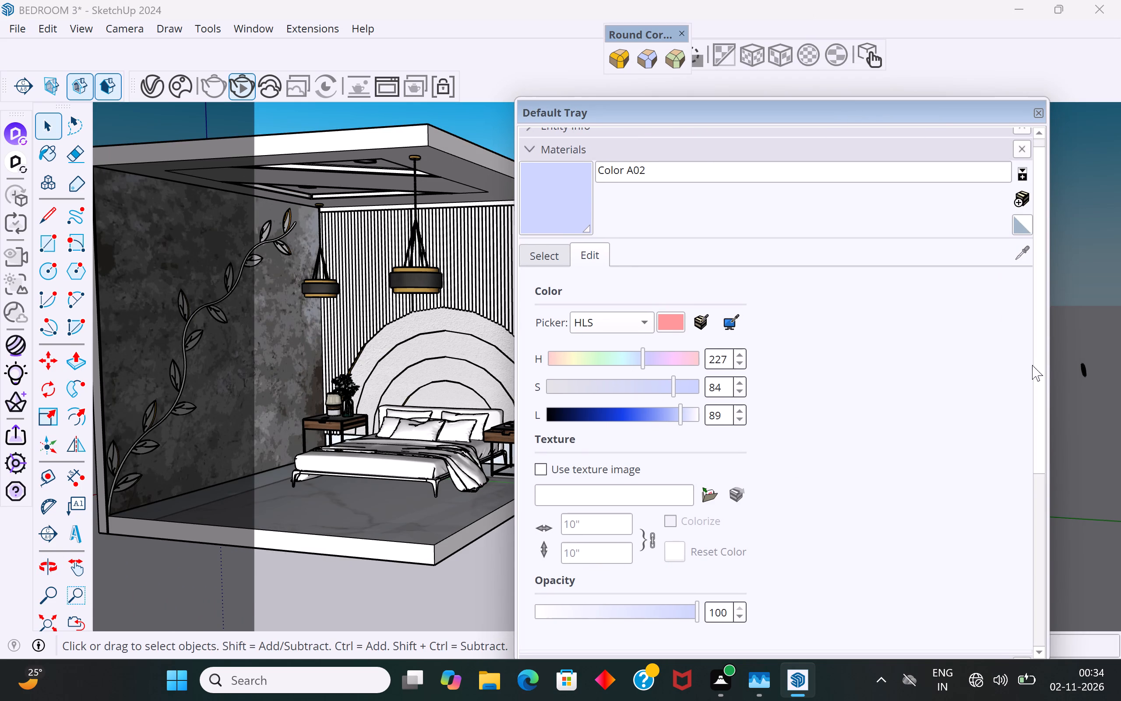
click(1036, 113)
Examine the bedroom with its pale blue wall strip and pendant lamps from farther away and from several angles.
scroll(1055, 346, down, 3)
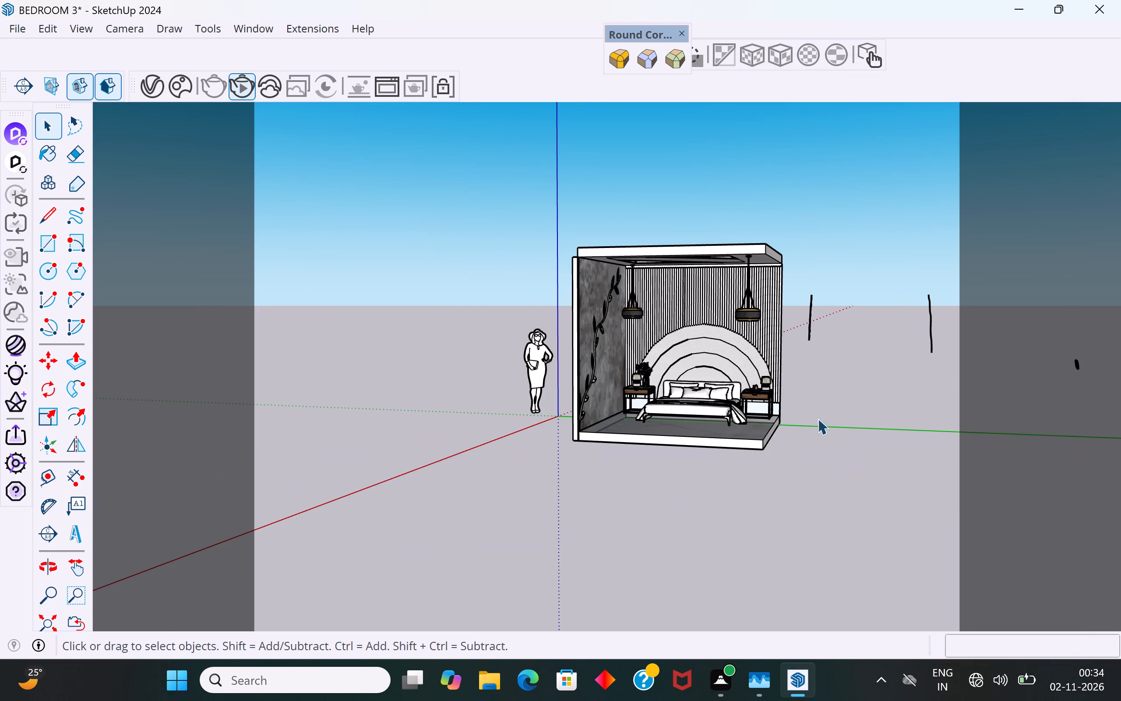
middle_drag(862, 348, 722, 378)
scroll(618, 362, up, 5)
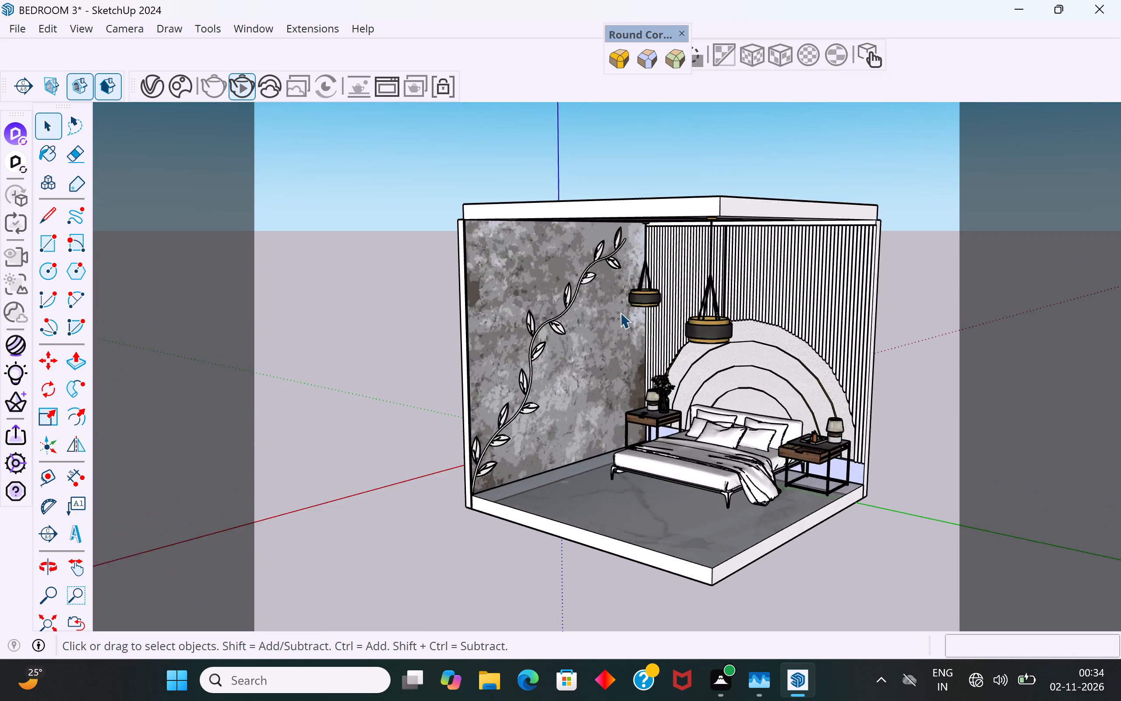
scroll(620, 312, up, 3)
middle_drag(632, 290, 633, 274)
scroll(443, 424, down, 2)
middle_drag(718, 425, 731, 421)
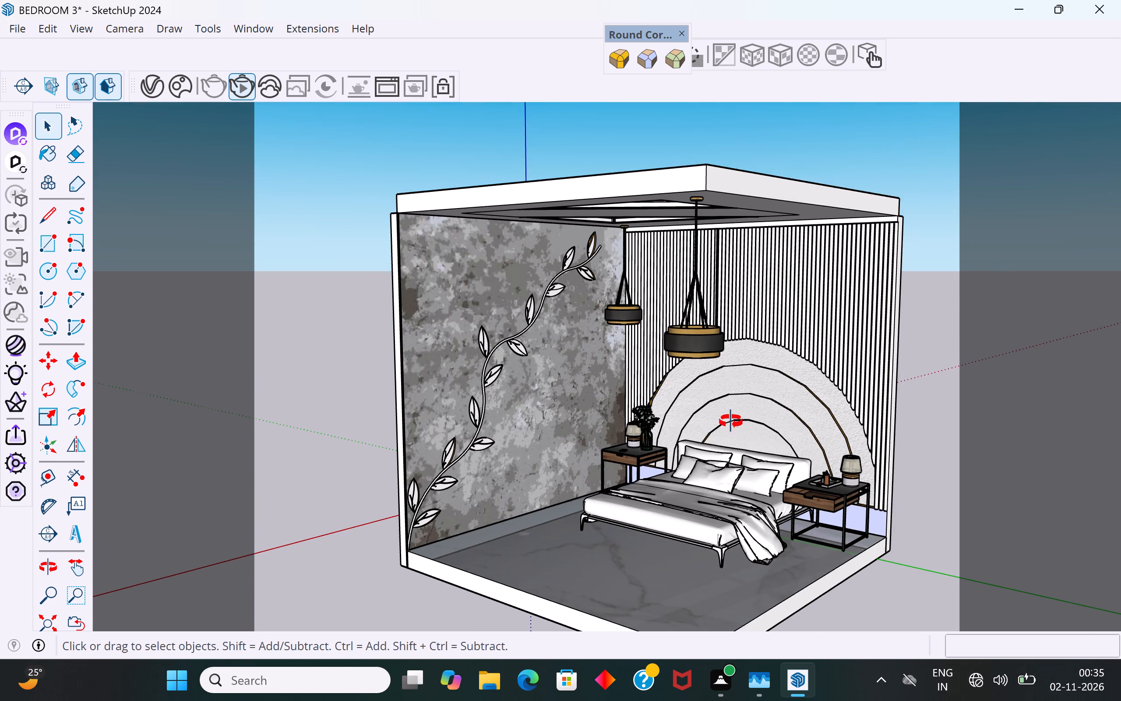
middle_drag(731, 421, 767, 412)
middle_drag(757, 273, 719, 278)
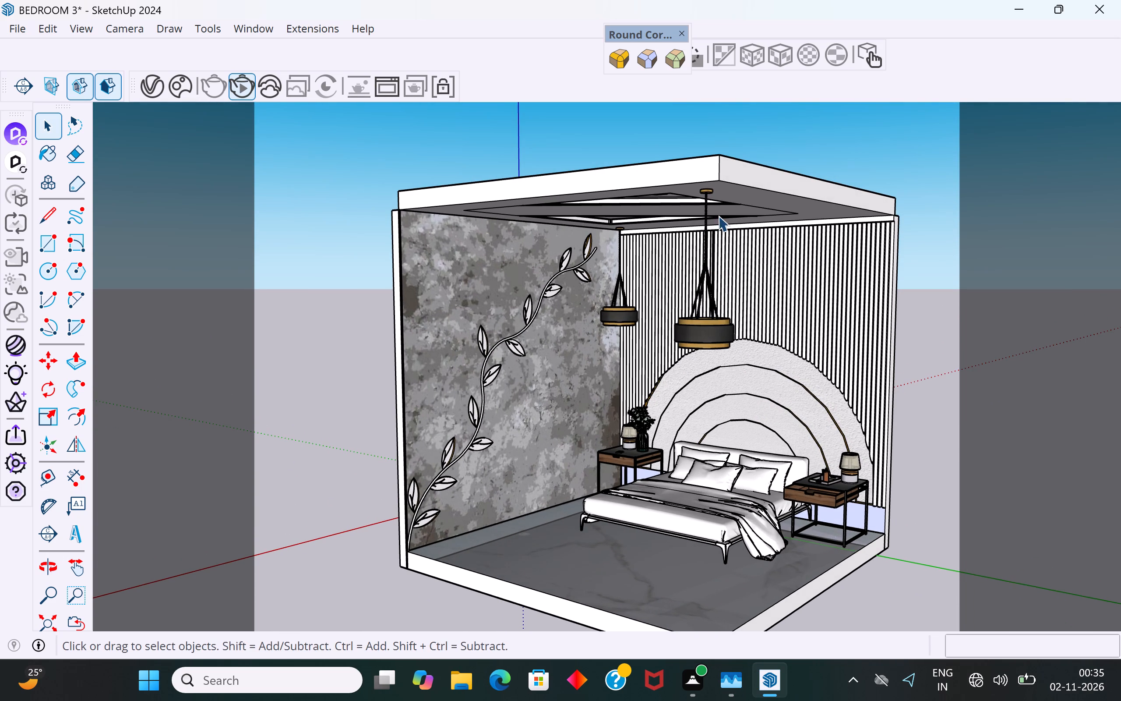
Move the pendant lamp nearer the room's open front about 8' 2" along the ceiling to the slatted wall, above the bedside table.
click(707, 196)
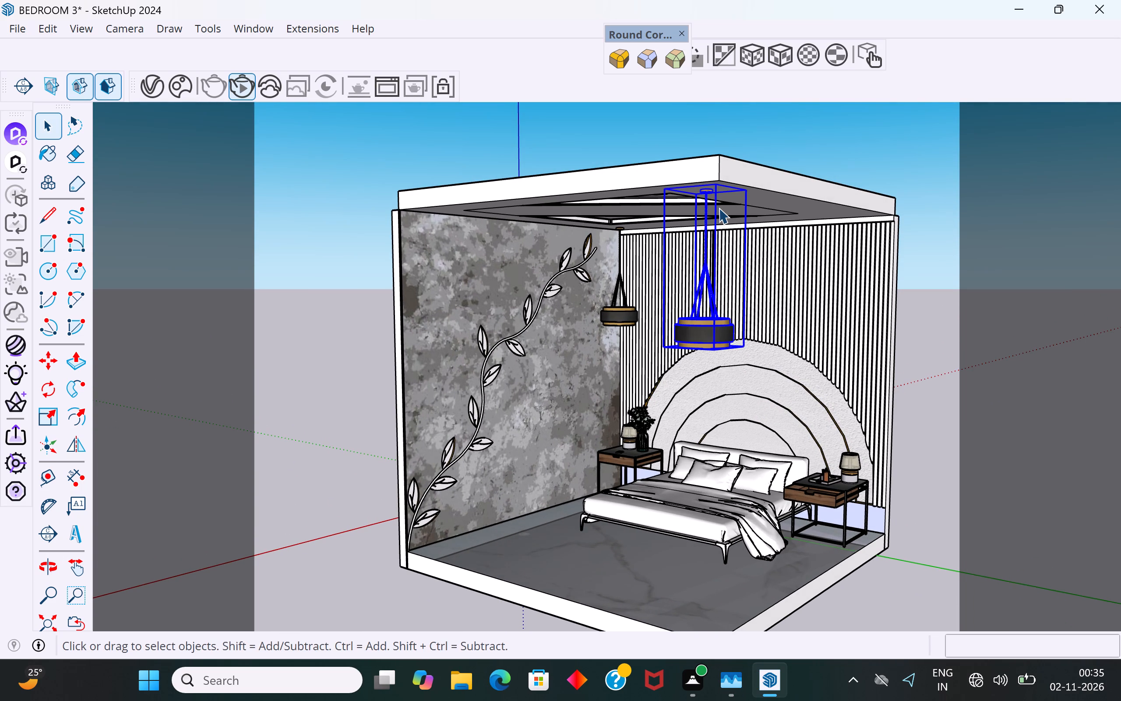
key(m)
middle_drag(798, 252, 642, 255)
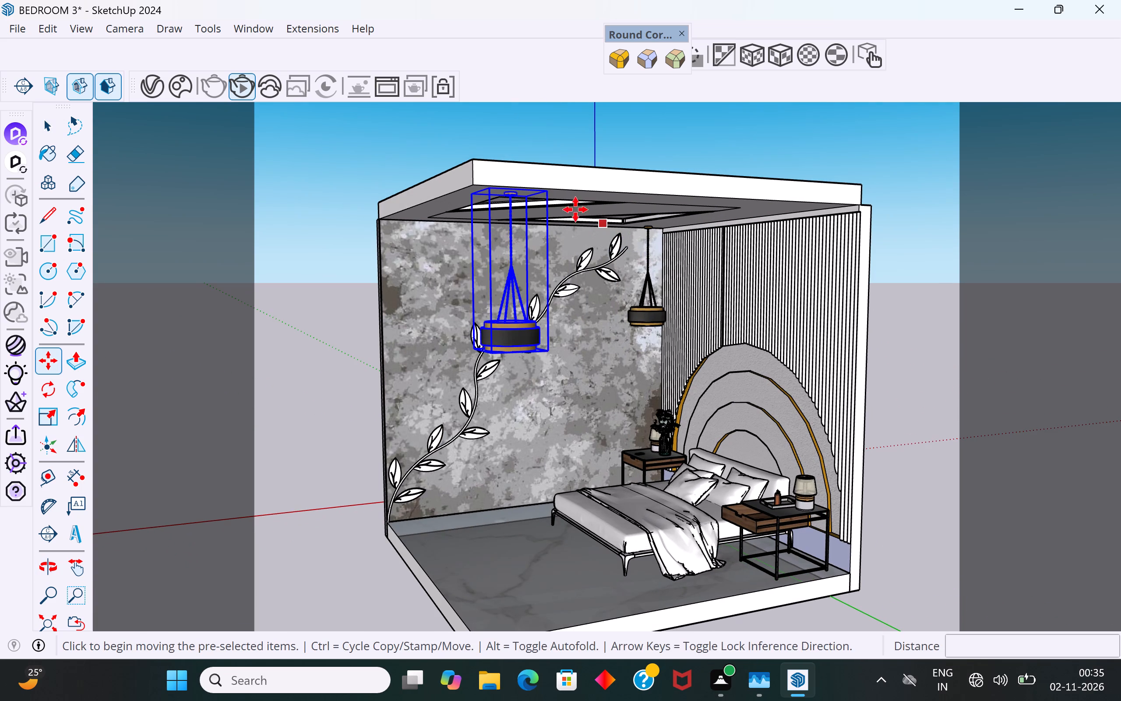
click(549, 203)
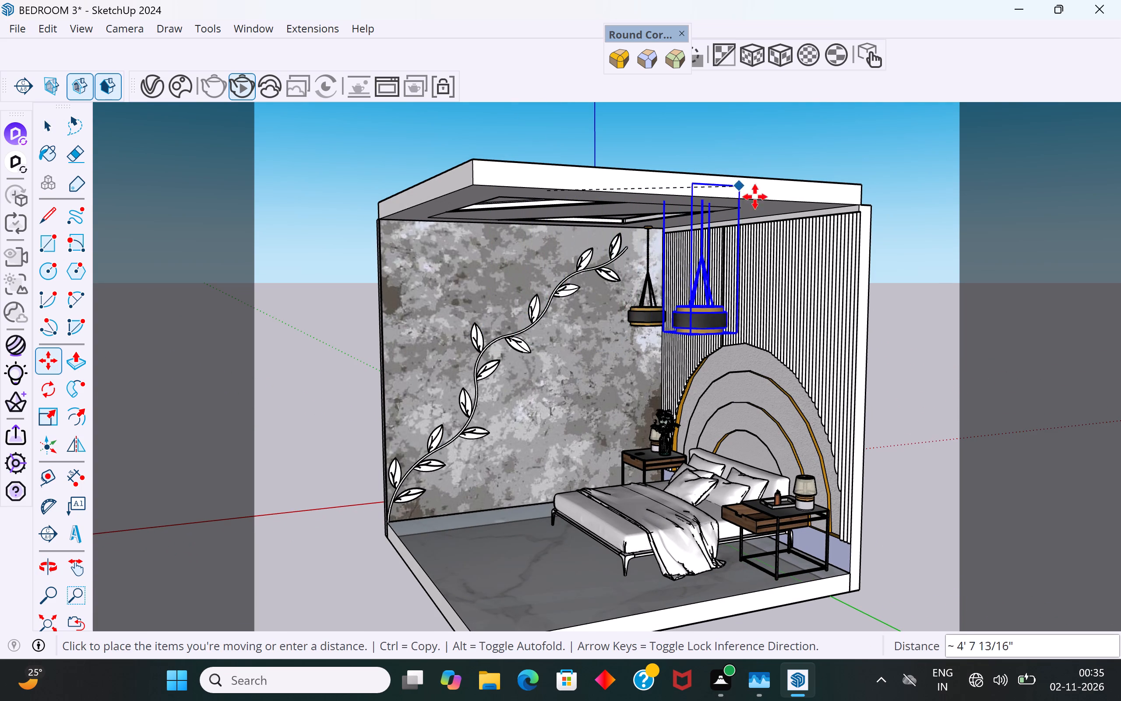
middle_drag(813, 202, 952, 215)
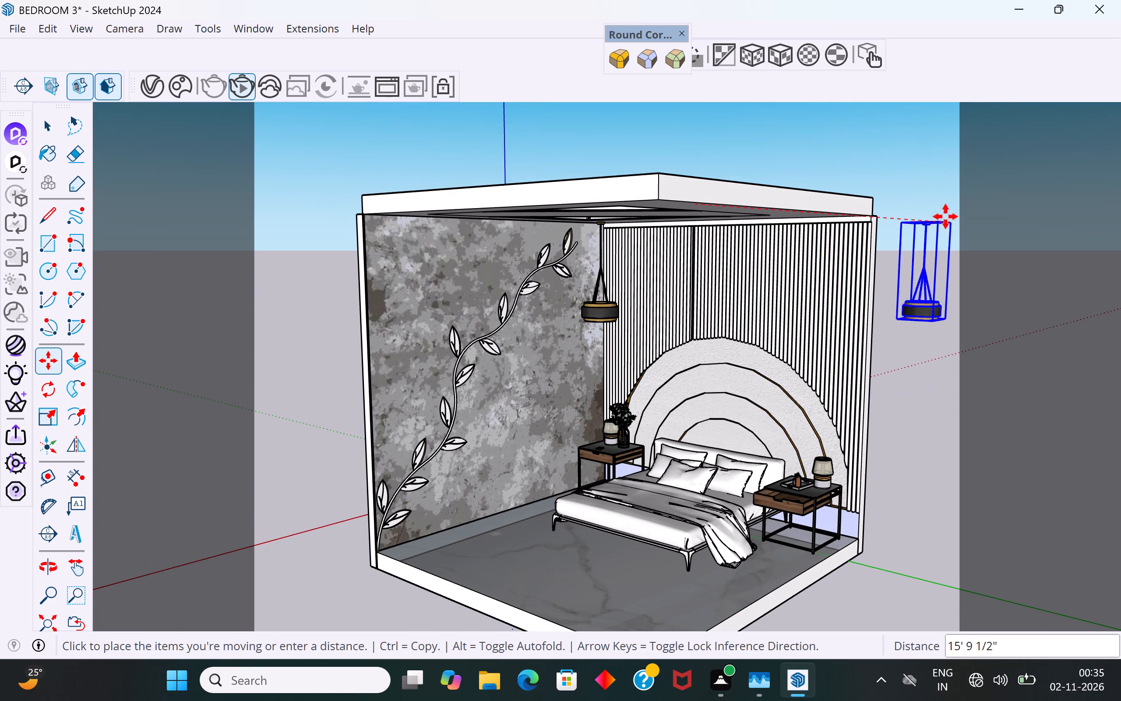
scroll(867, 234, up, 7)
middle_drag(857, 225, 884, 137)
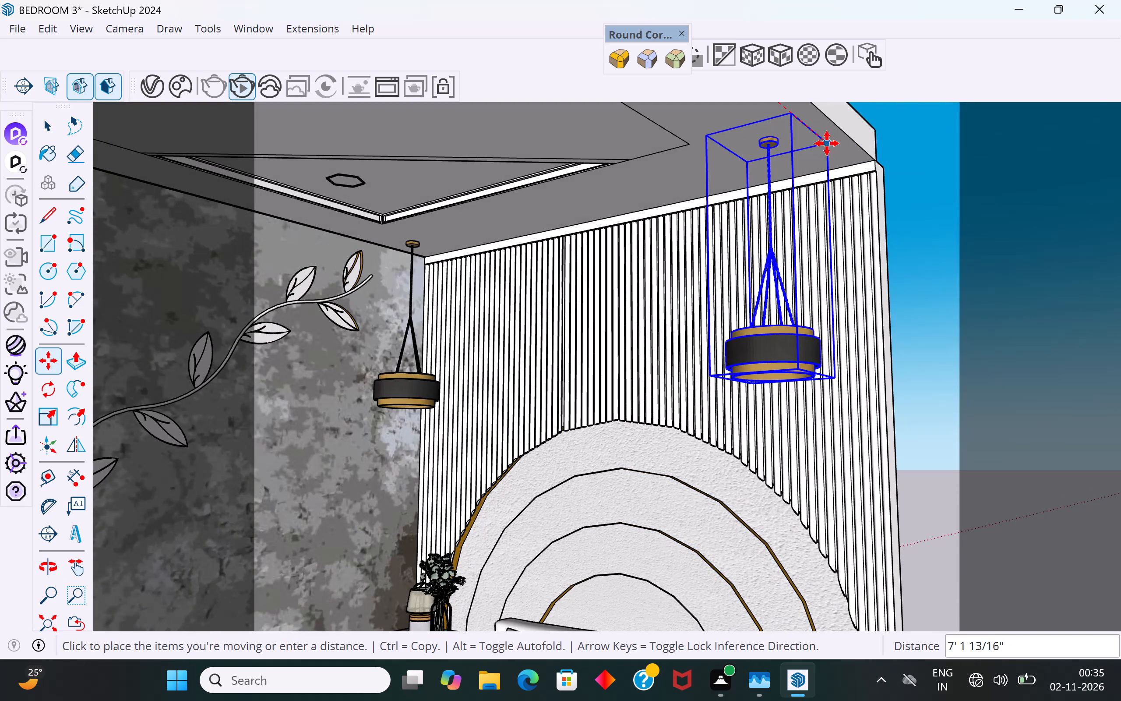
click(857, 156)
click(47, 128)
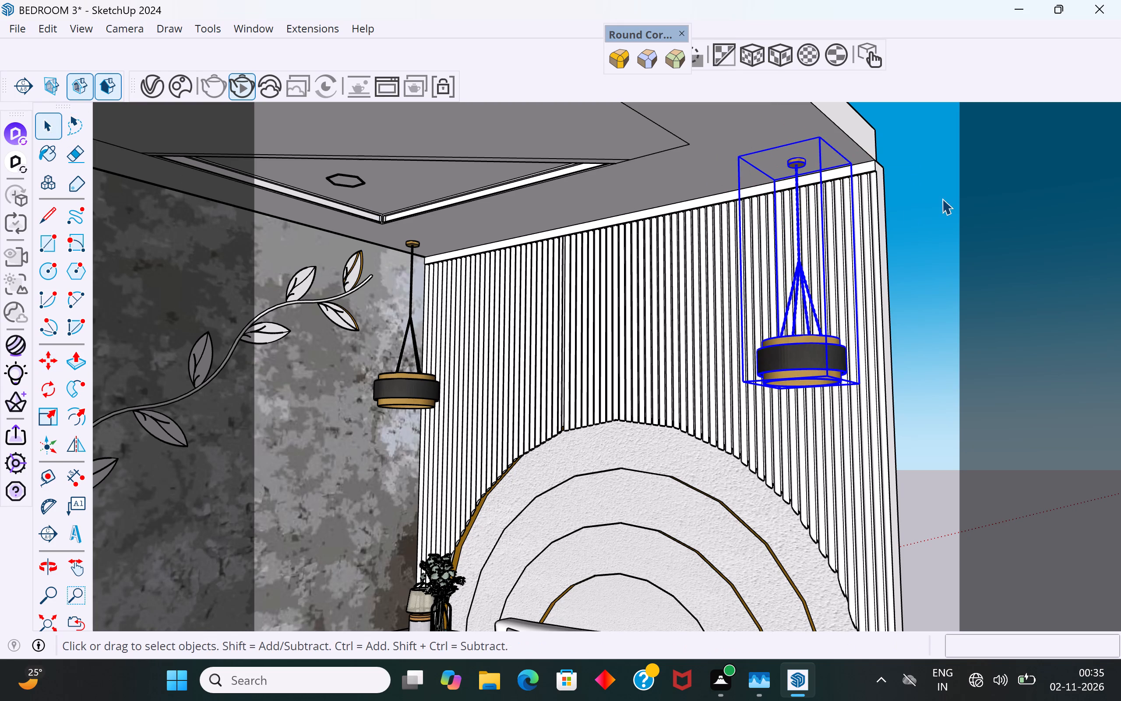
click(933, 181)
Examine both pendant lamps' positions against the slatted wall and the bed from several angles and distances.
scroll(927, 309, down, 8)
middle_drag(893, 379, 742, 513)
scroll(852, 442, up, 7)
middle_drag(818, 461, 849, 407)
scroll(493, 473, down, 4)
middle_drag(694, 510, 710, 503)
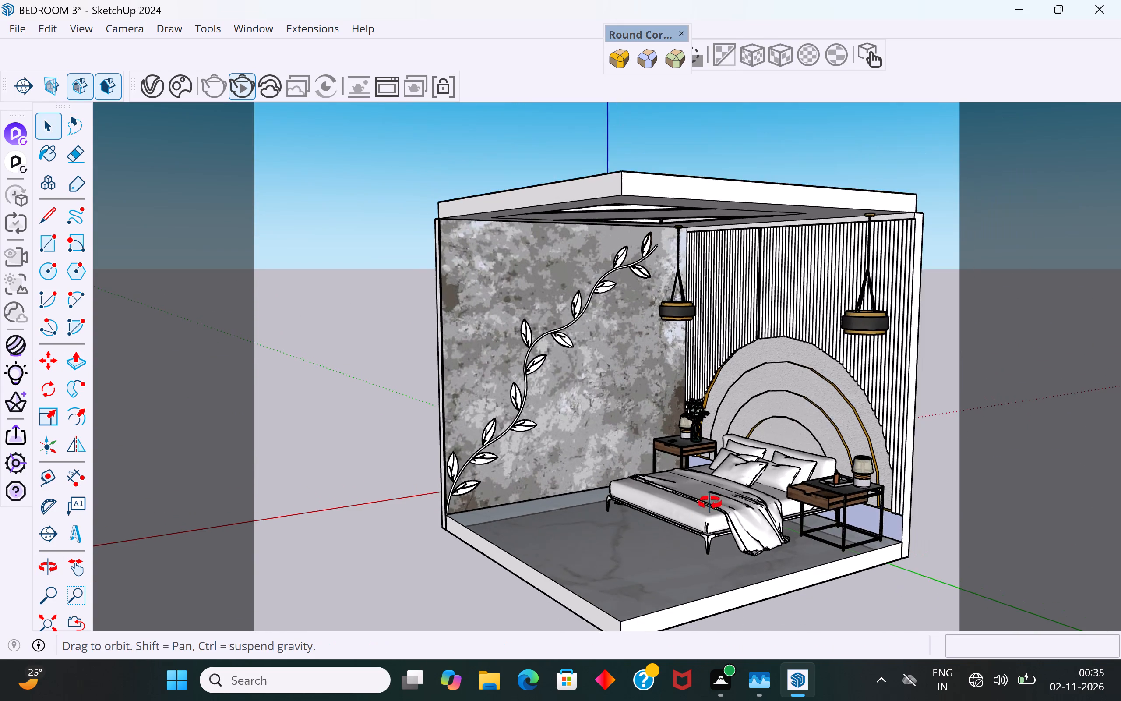
middle_drag(710, 503, 756, 472)
scroll(796, 321, up, 2)
scroll(785, 355, up, 1)
middle_drag(795, 355, 801, 354)
scroll(896, 325, up, 1)
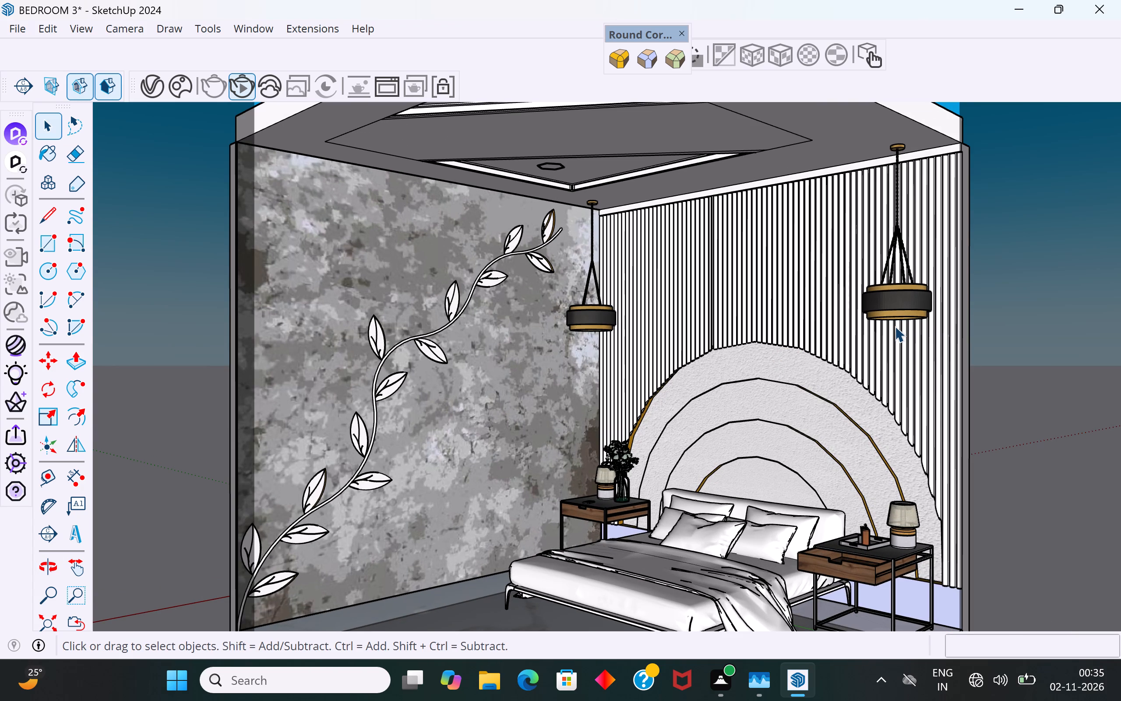
scroll(895, 326, down, 1)
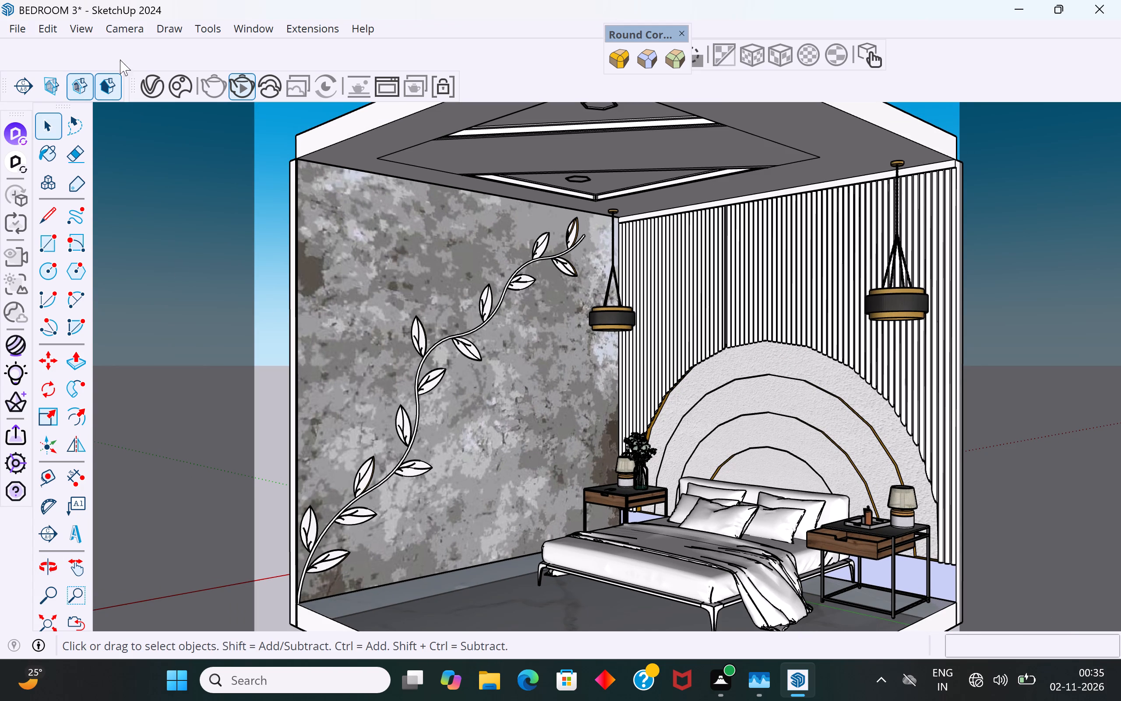
Set the camera's field of view to about 40.7 degrees.
click(81, 29)
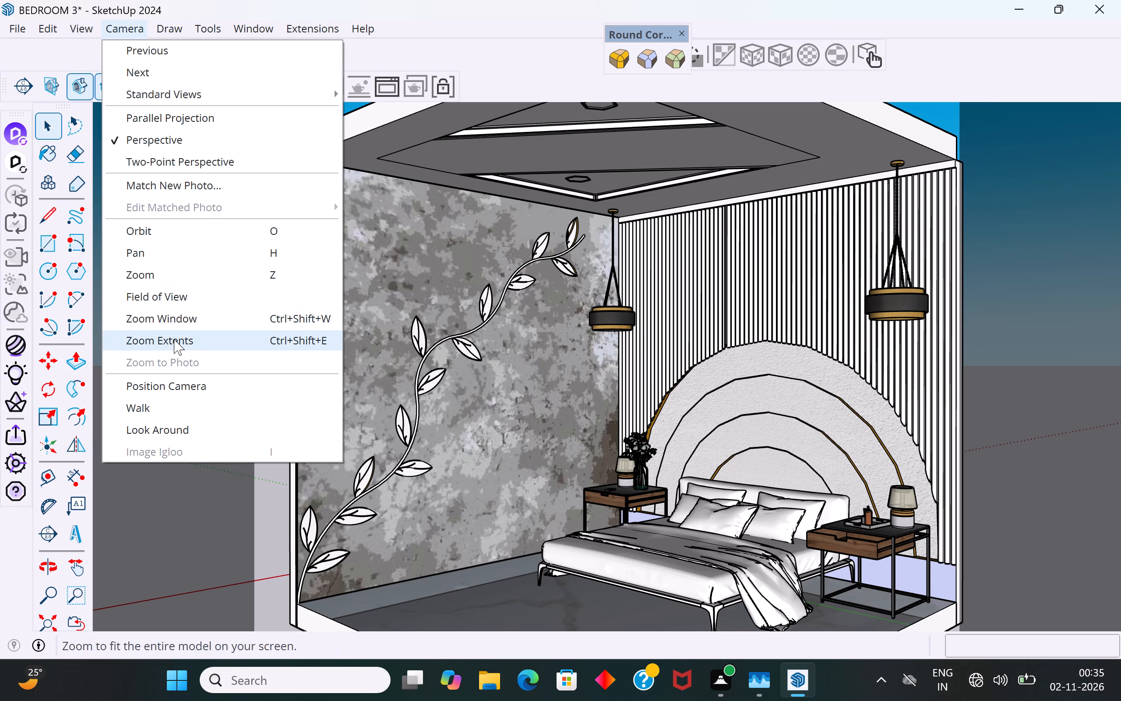
click(182, 301)
drag(728, 582, 744, 549)
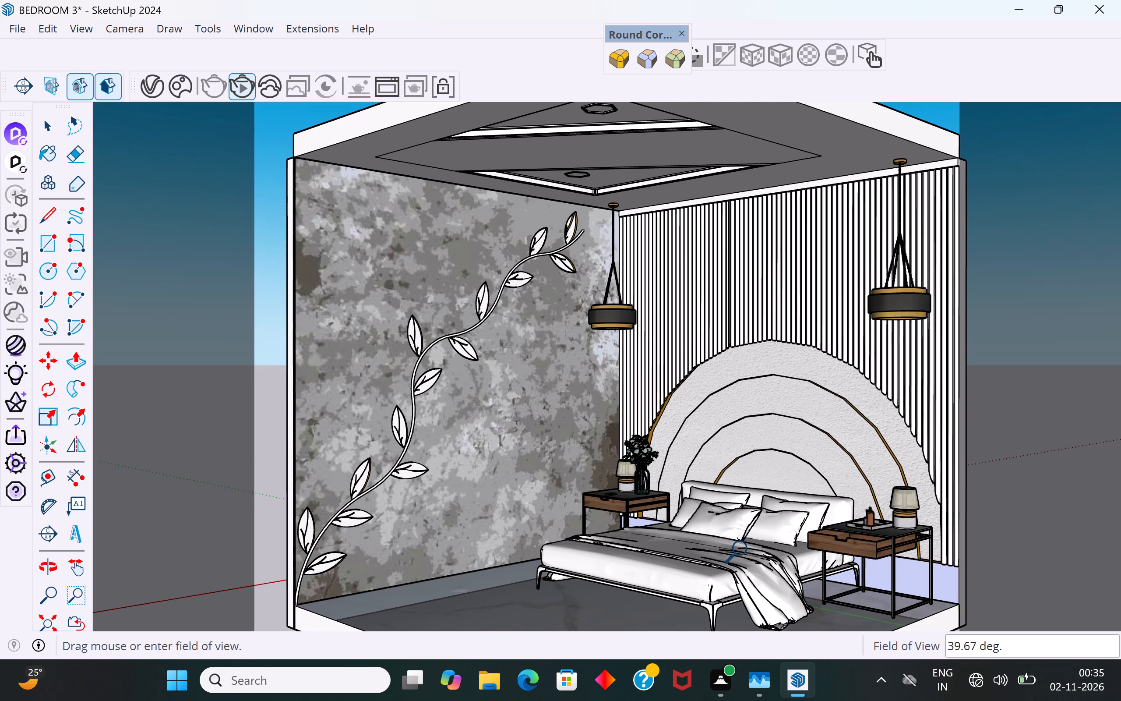
drag(744, 549, 744, 552)
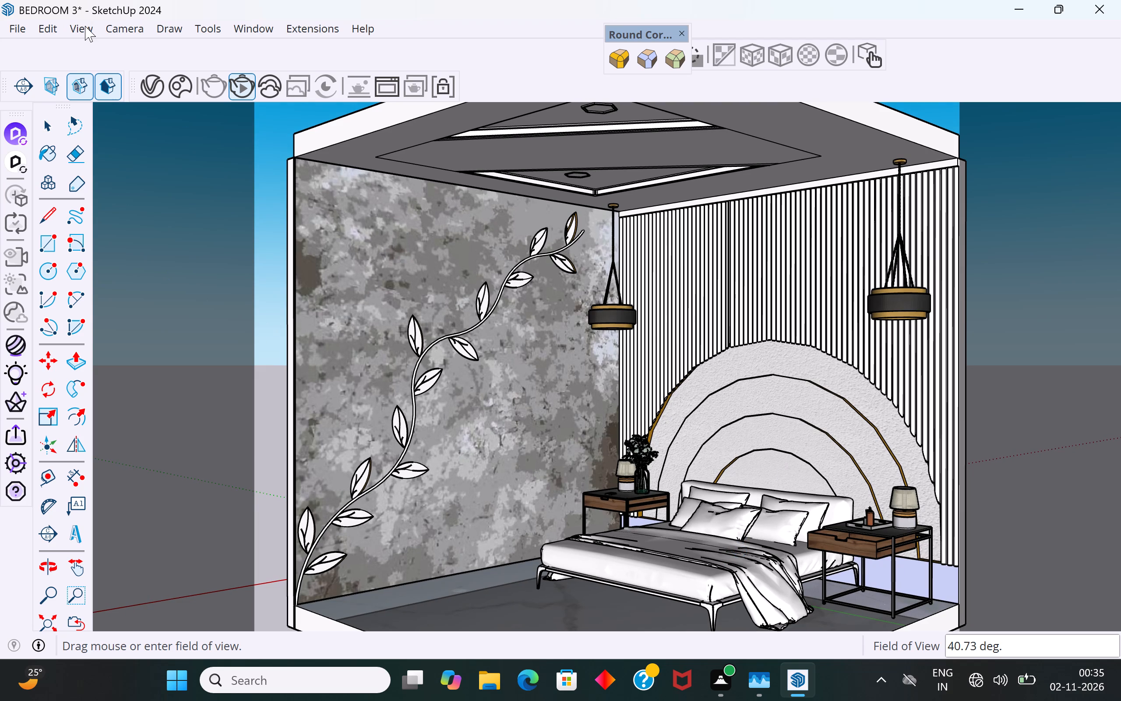
click(85, 26)
click(230, 184)
Examine the framing of the bed, leaf-motif wall and pendant lamps at the new field of view from several distances.
scroll(650, 430, down, 2)
scroll(732, 533, up, 2)
scroll(573, 579, up, 1)
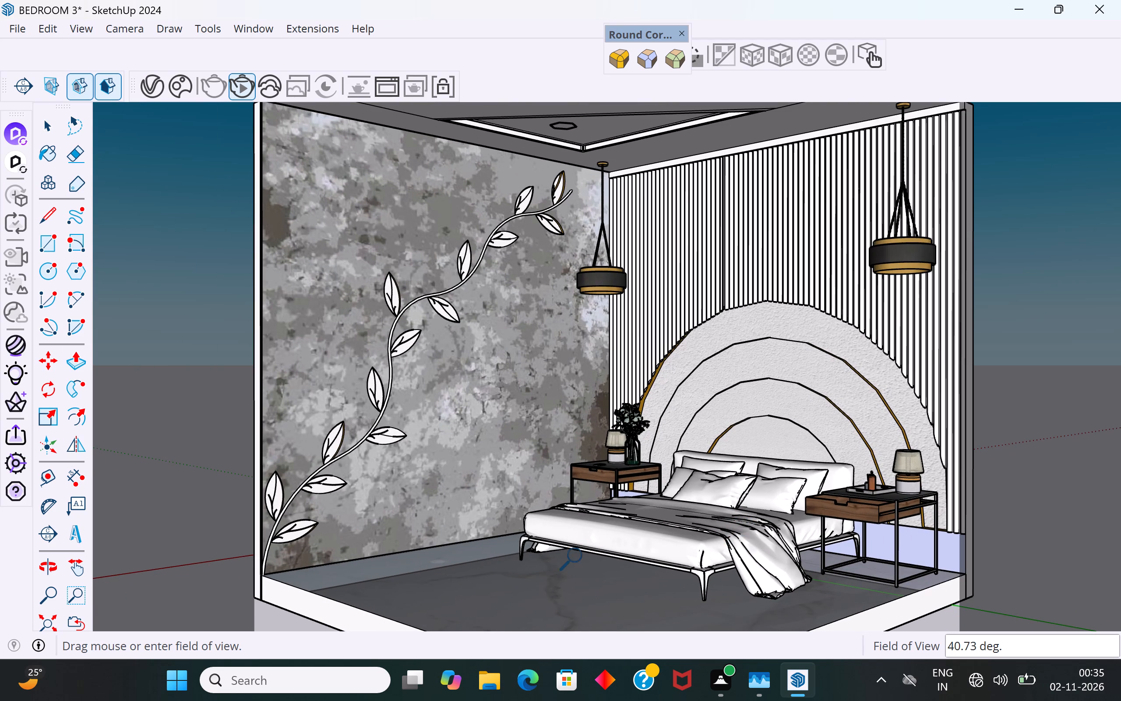
scroll(589, 374, up, 1)
middle_drag(589, 374, 613, 357)
scroll(648, 465, down, 1)
scroll(651, 420, down, 1)
scroll(658, 332, up, 1)
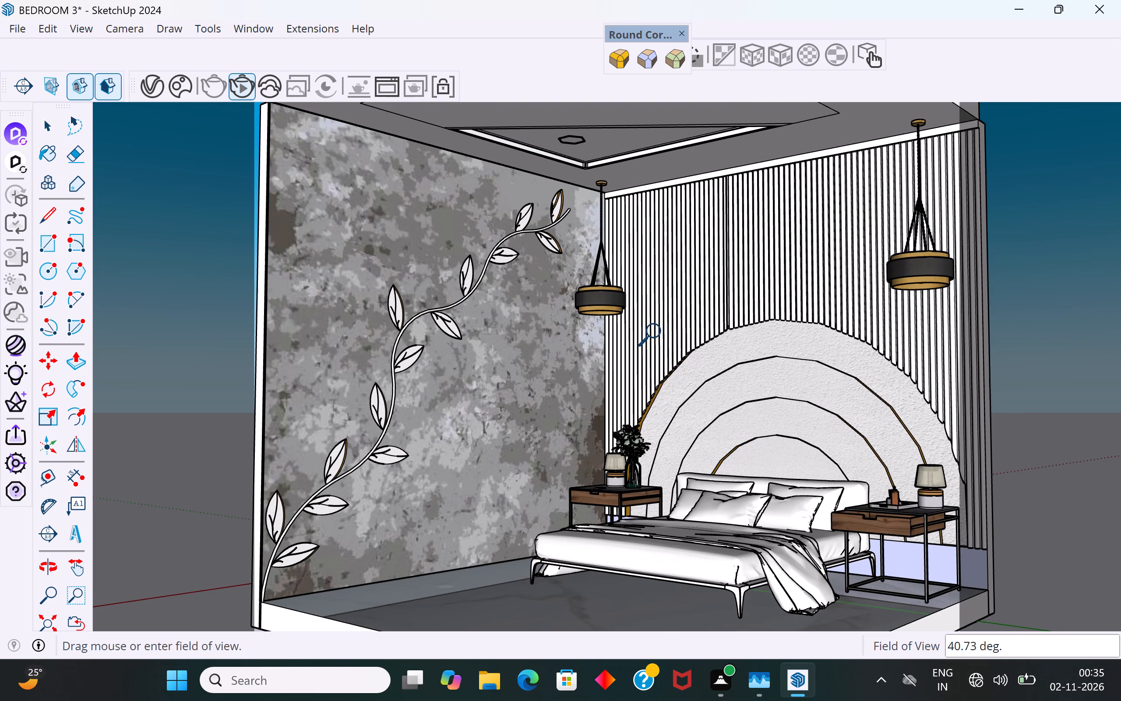
scroll(658, 332, up, 1)
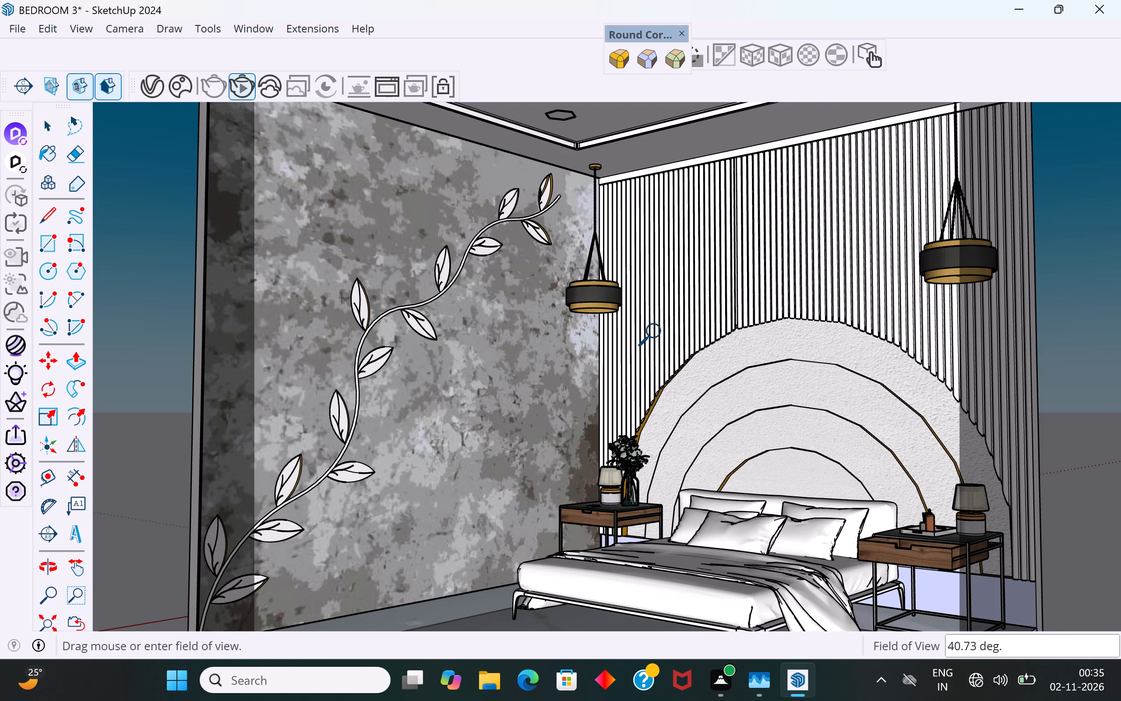
scroll(658, 332, down, 1)
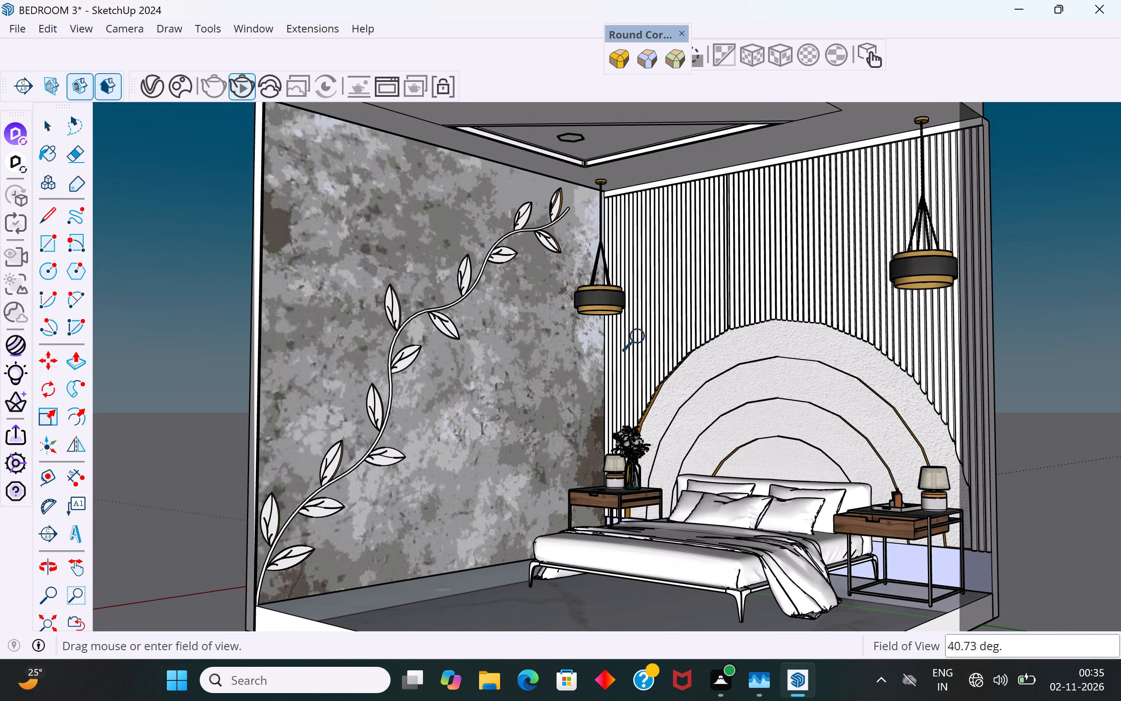
Widen the camera's field of view to about 54.7 degrees.
click(86, 28)
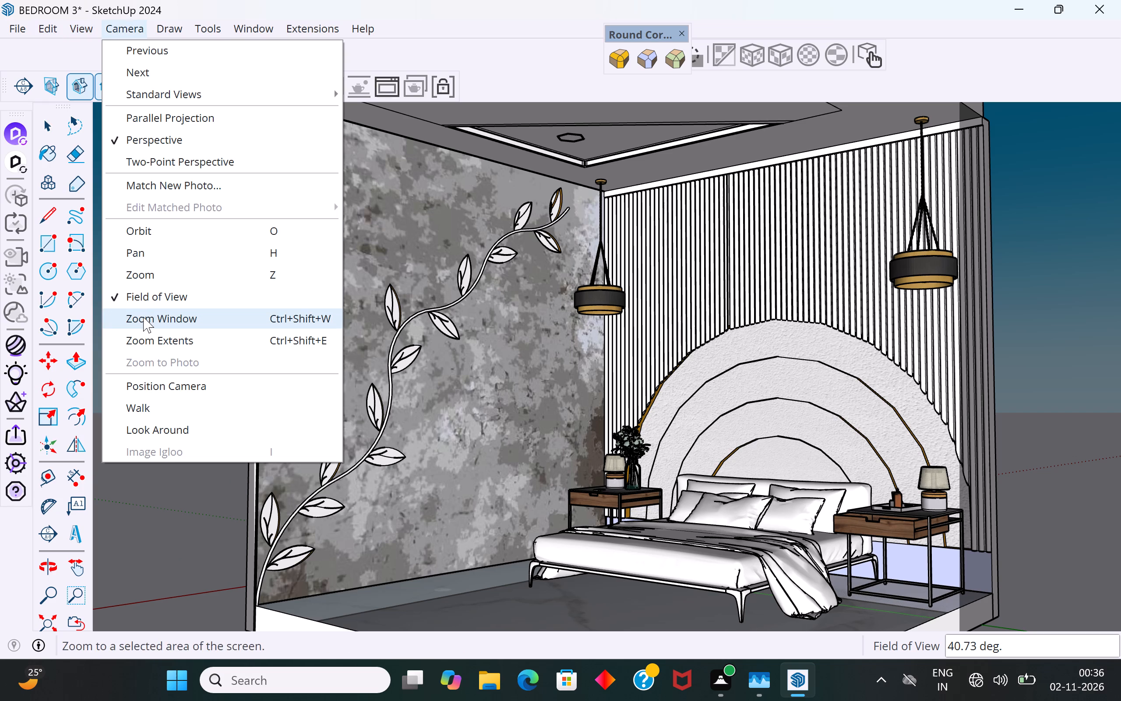
click(171, 302)
drag(657, 559, 603, 648)
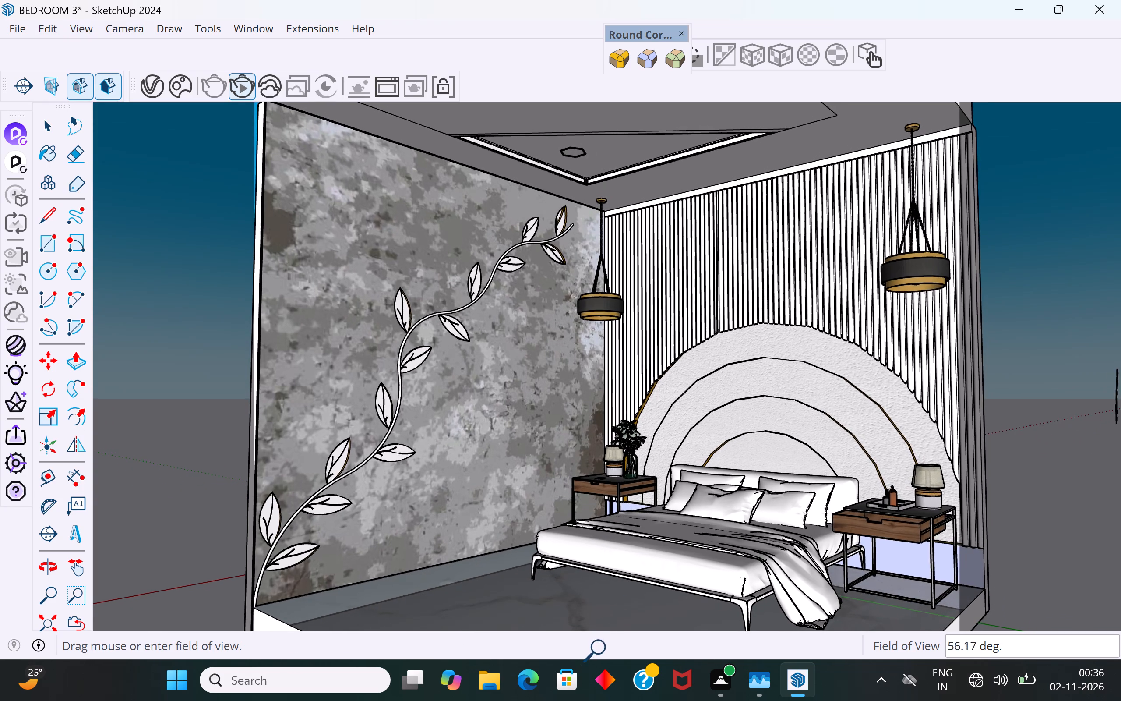
drag(603, 648, 597, 660)
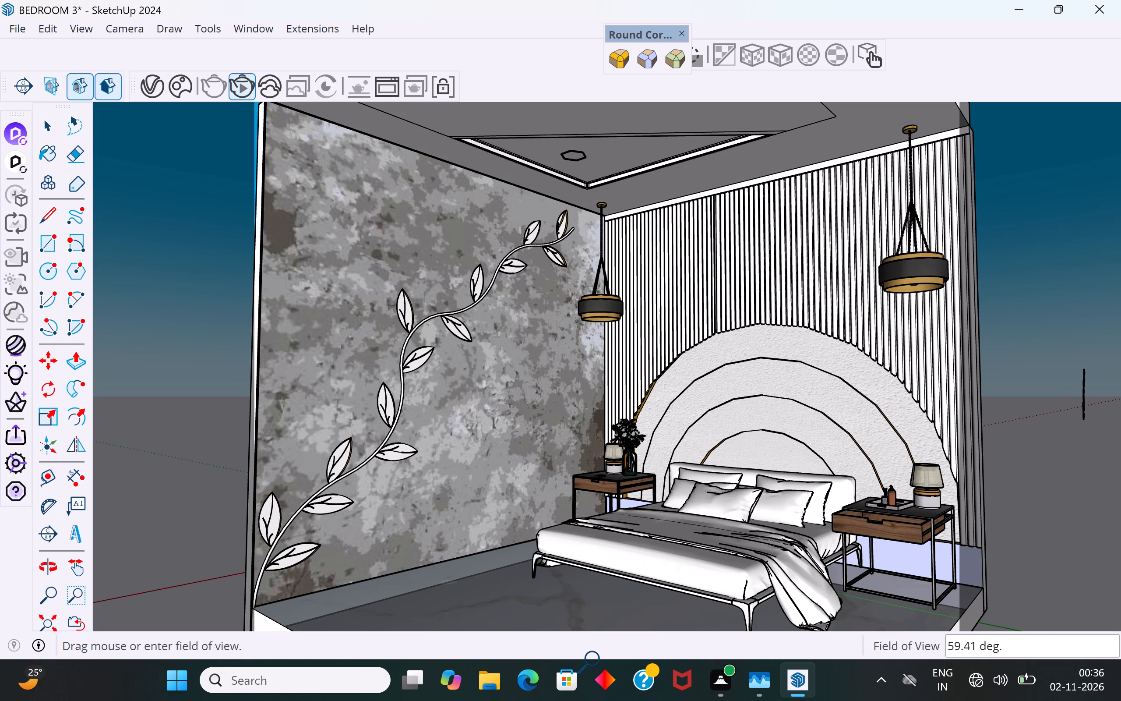
drag(597, 660, 594, 638)
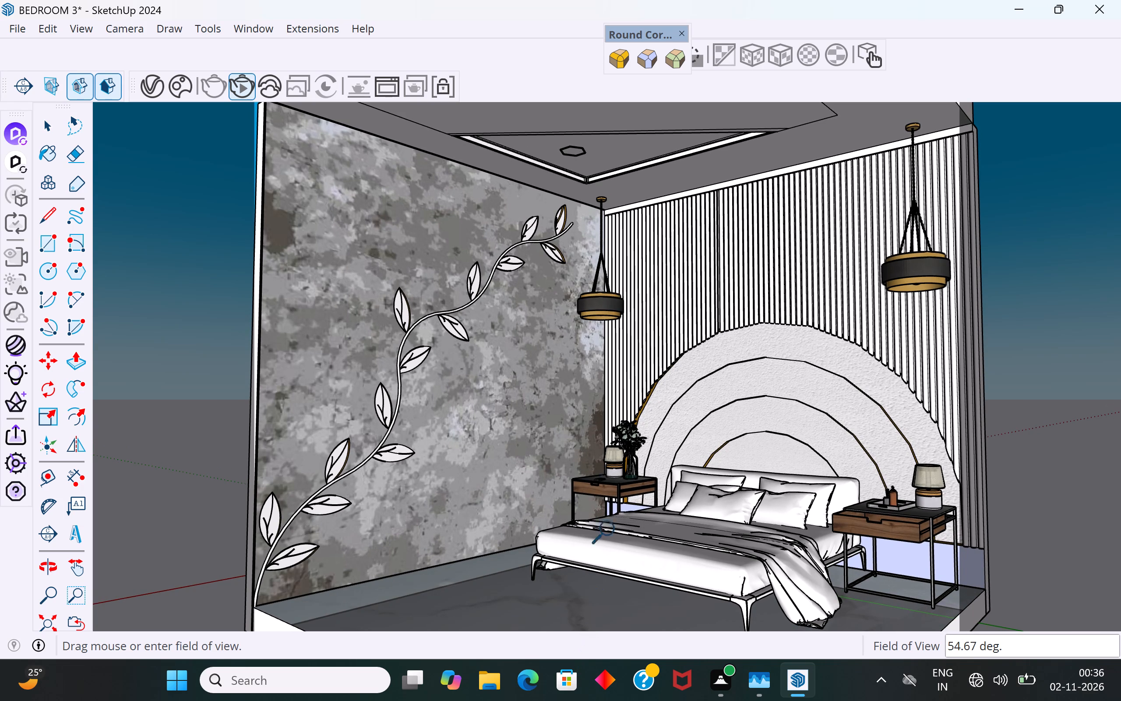
click(48, 121)
Examine the framing of the bed, leaf-motif wall and pendant lamps at the wider field of view from several angles and distances.
scroll(599, 229, up, 1)
scroll(599, 229, down, 1)
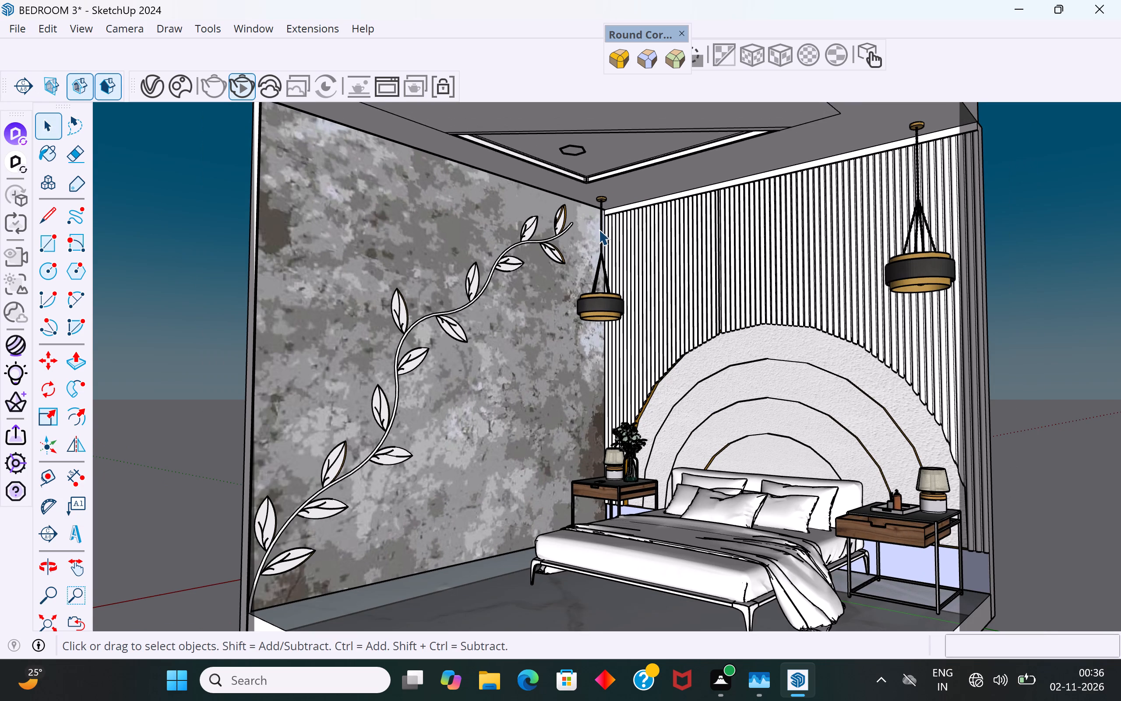
middle_drag(707, 286, 686, 321)
scroll(631, 289, down, 2)
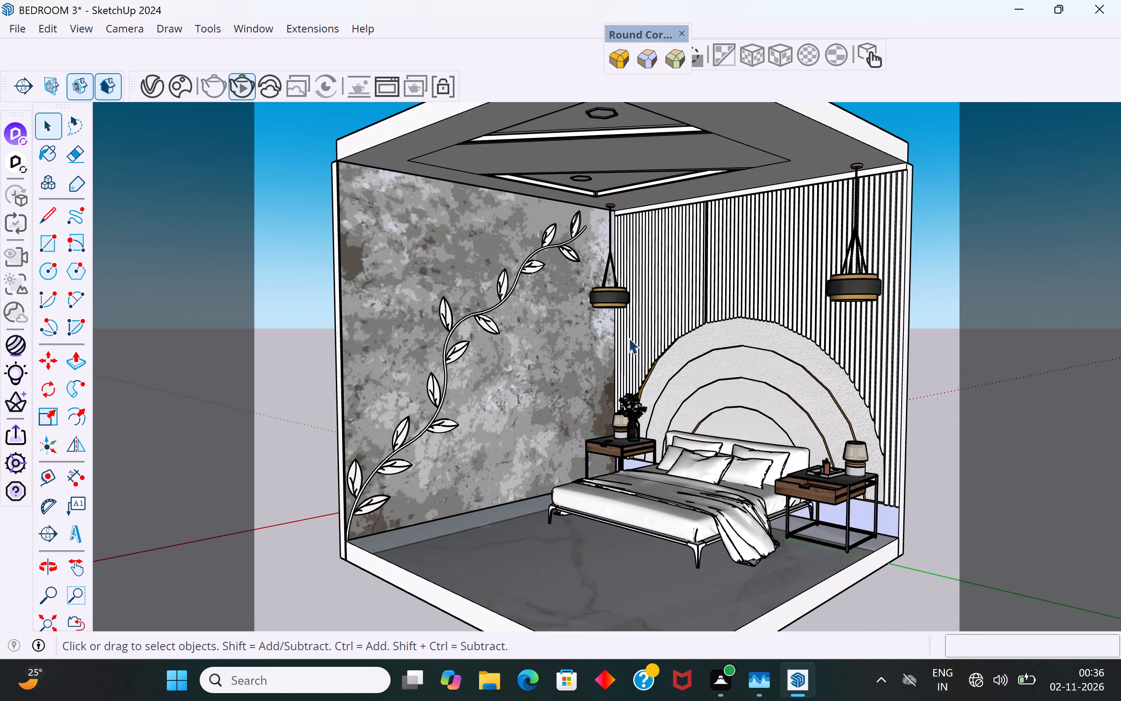
scroll(712, 388, up, 1)
scroll(577, 271, up, 1)
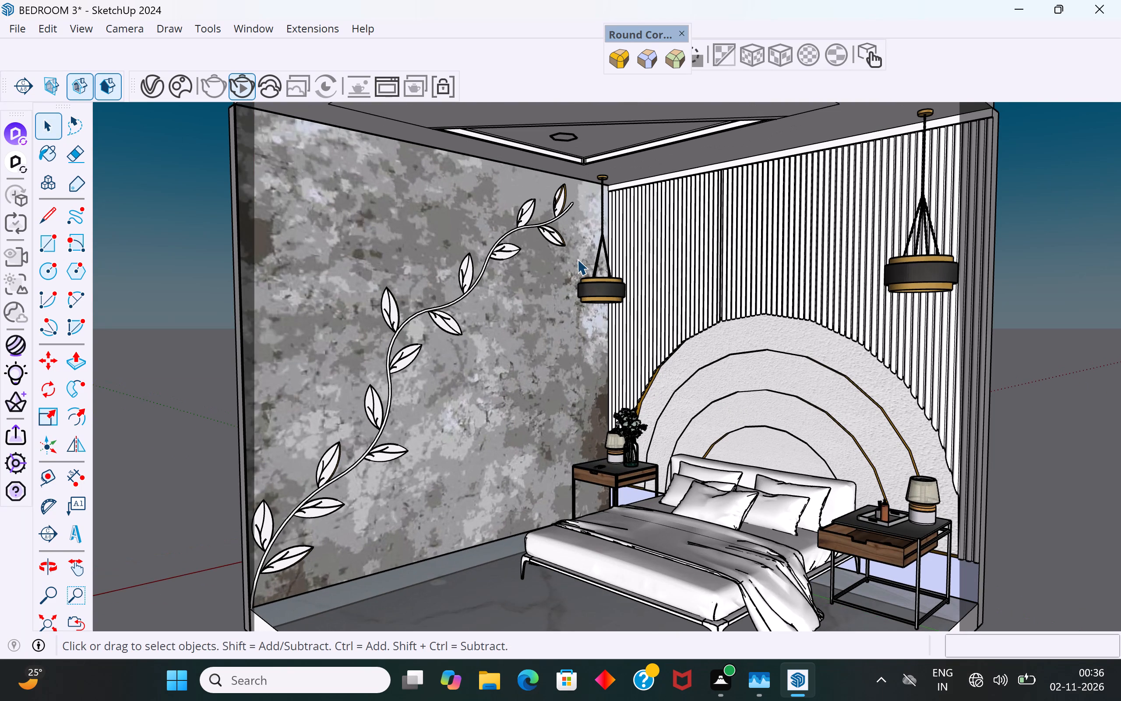
middle_drag(577, 258, 589, 250)
scroll(588, 317, down, 1)
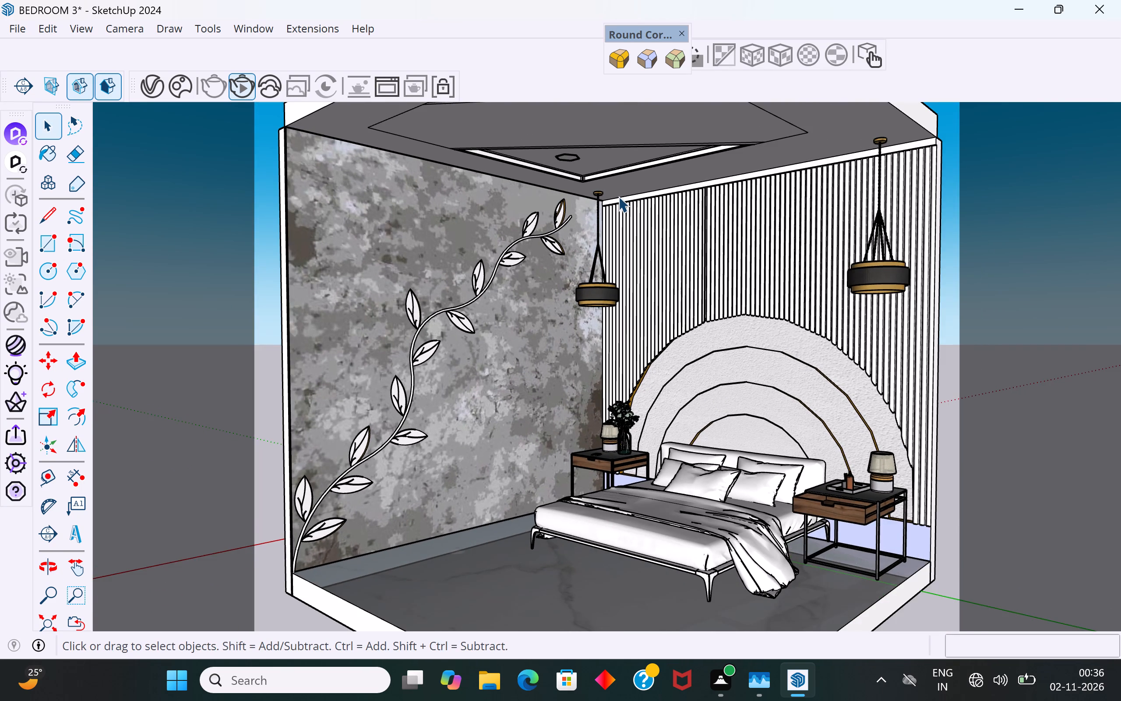
scroll(618, 196, up, 1)
scroll(618, 196, down, 1)
scroll(668, 421, up, 1)
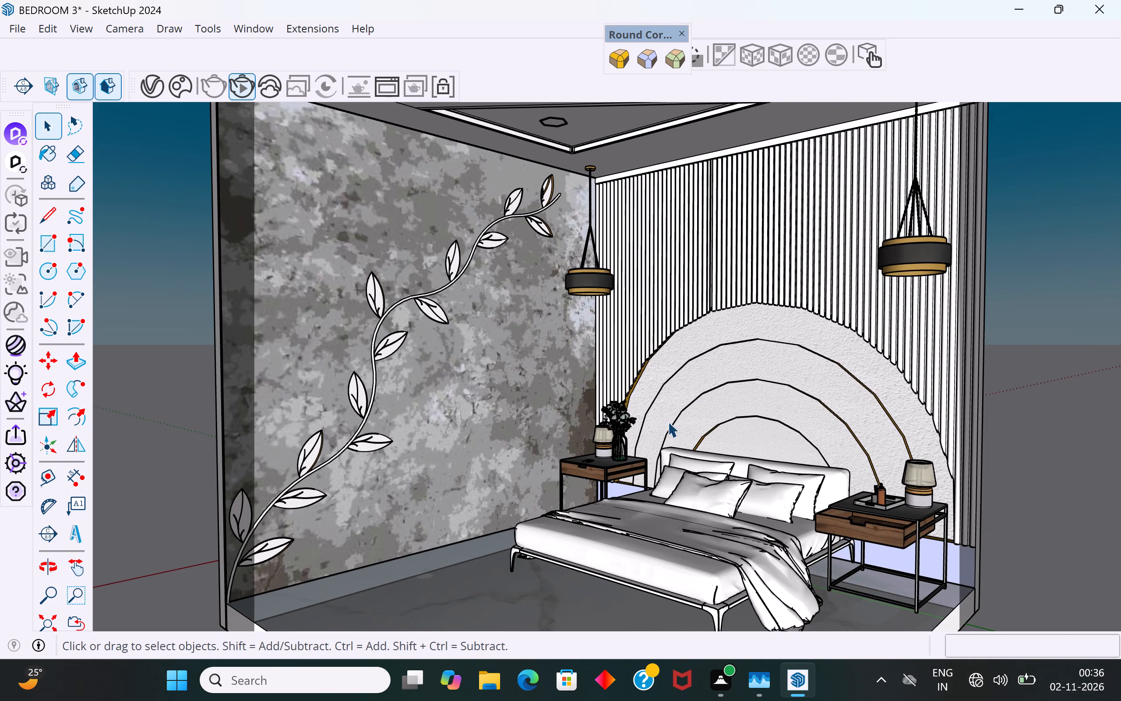
middle_drag(668, 421, 663, 385)
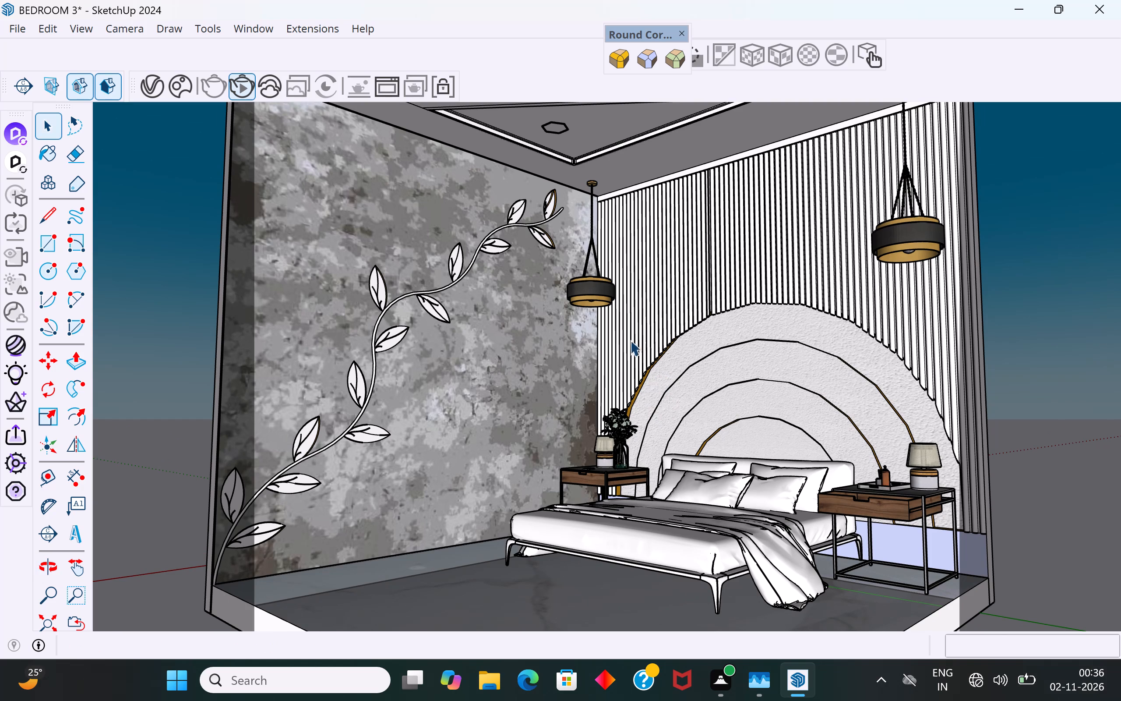
middle_drag(624, 340, 638, 355)
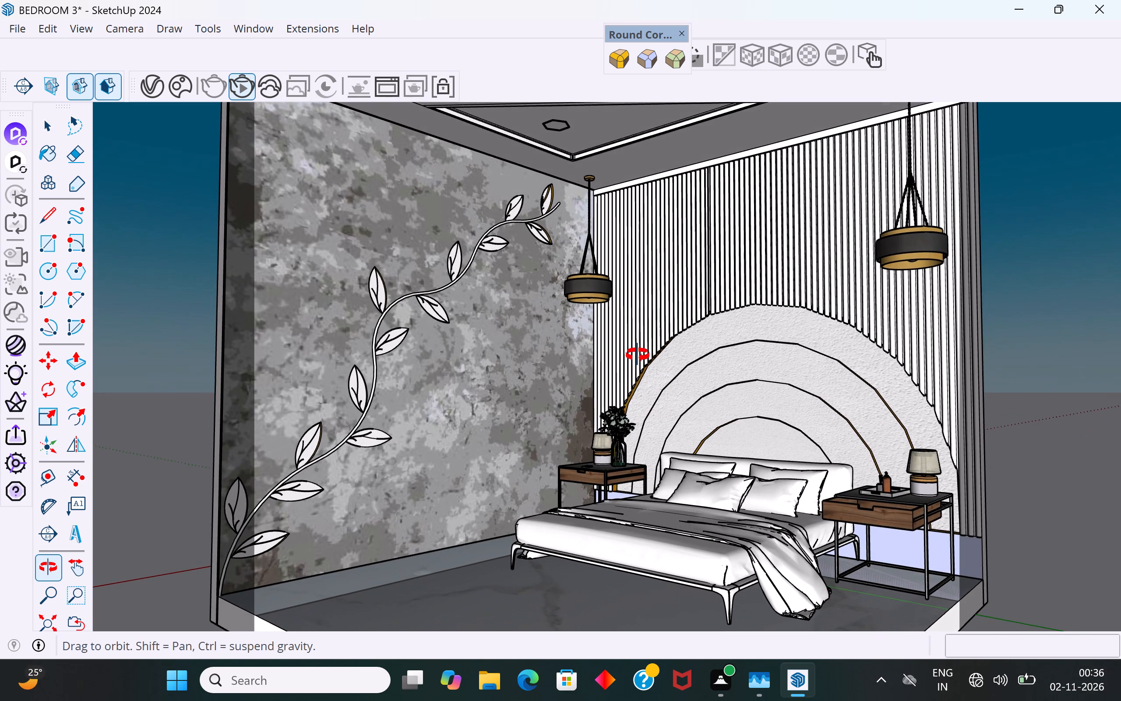
middle_drag(638, 355, 641, 364)
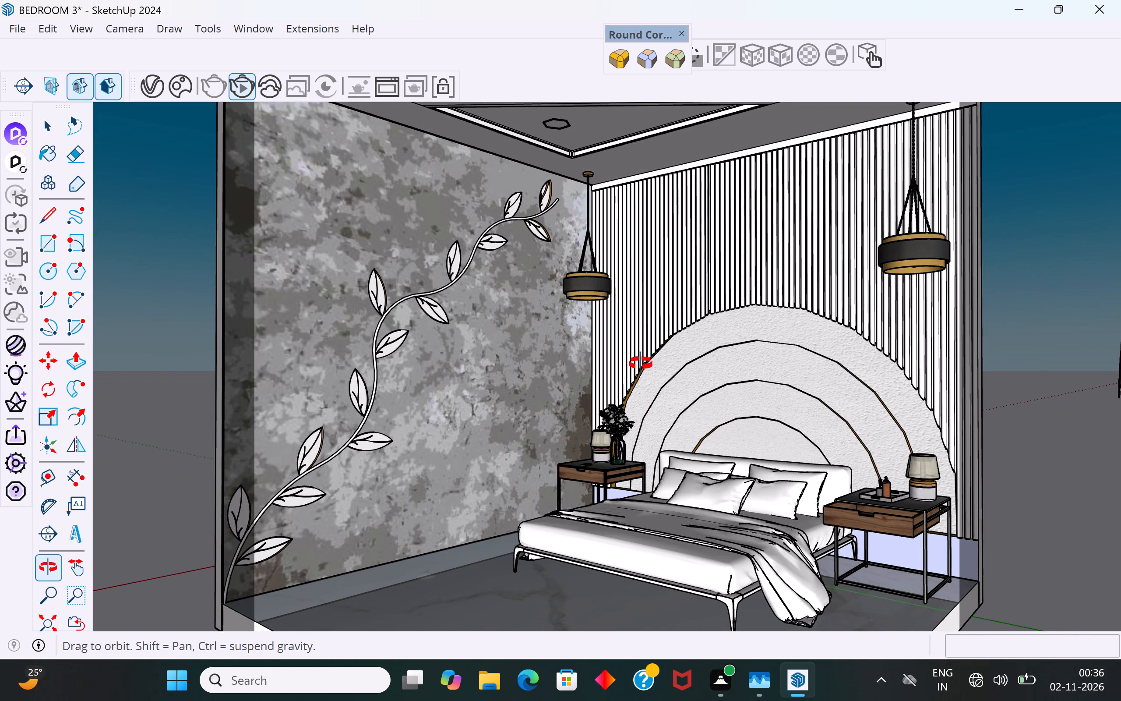
middle_drag(641, 364, 635, 355)
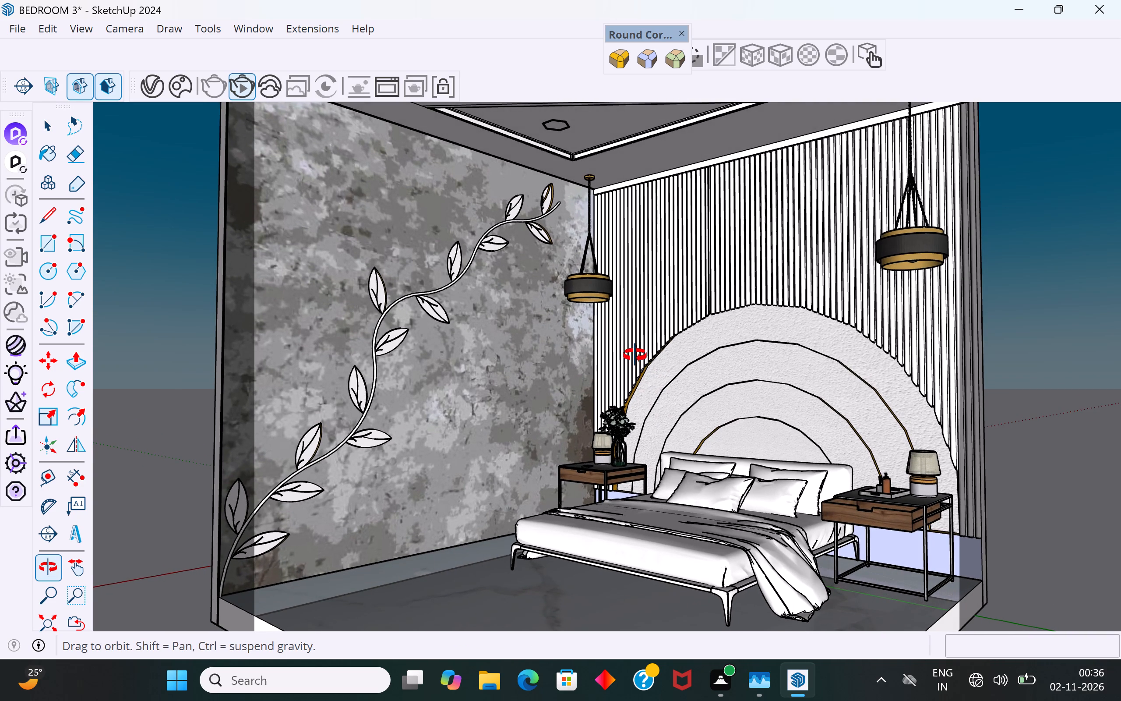
middle_drag(635, 355, 634, 350)
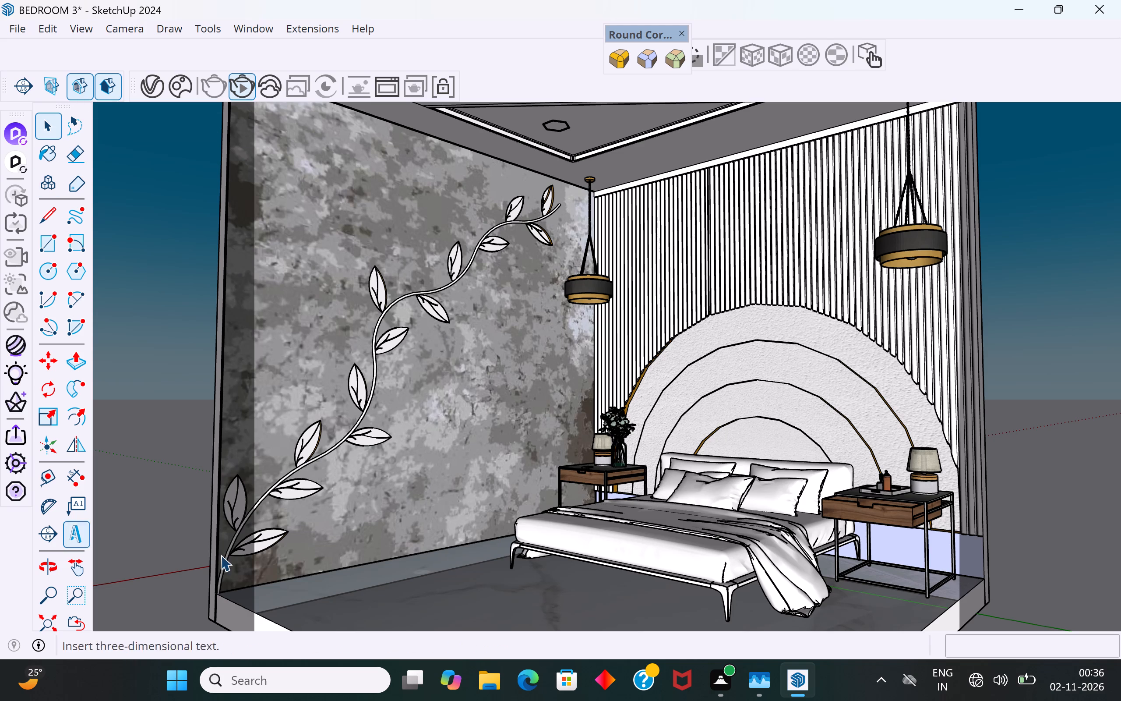
Stop the running V-Ray interactive render.
click(238, 88)
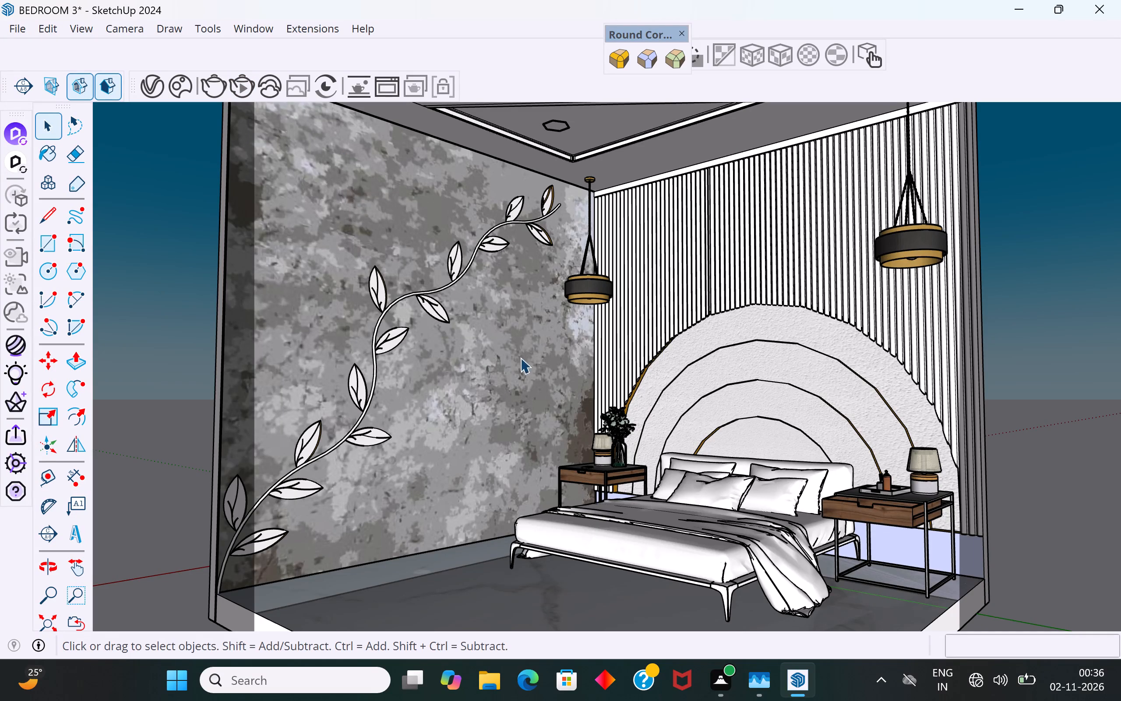
Run a V-Ray render framing the leaf-motif wall, bed, arched wall feature and both pendant lamps, and close the frame buffer after viewing it.
middle_drag(520, 358, 511, 375)
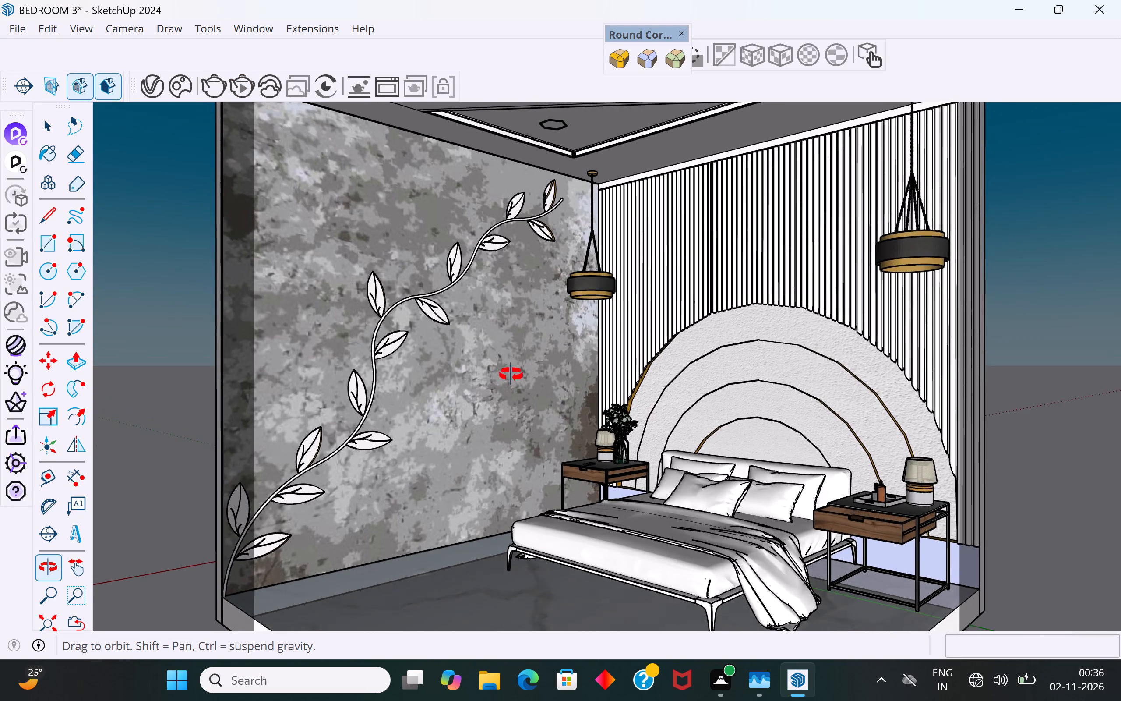
middle_drag(511, 375, 582, 353)
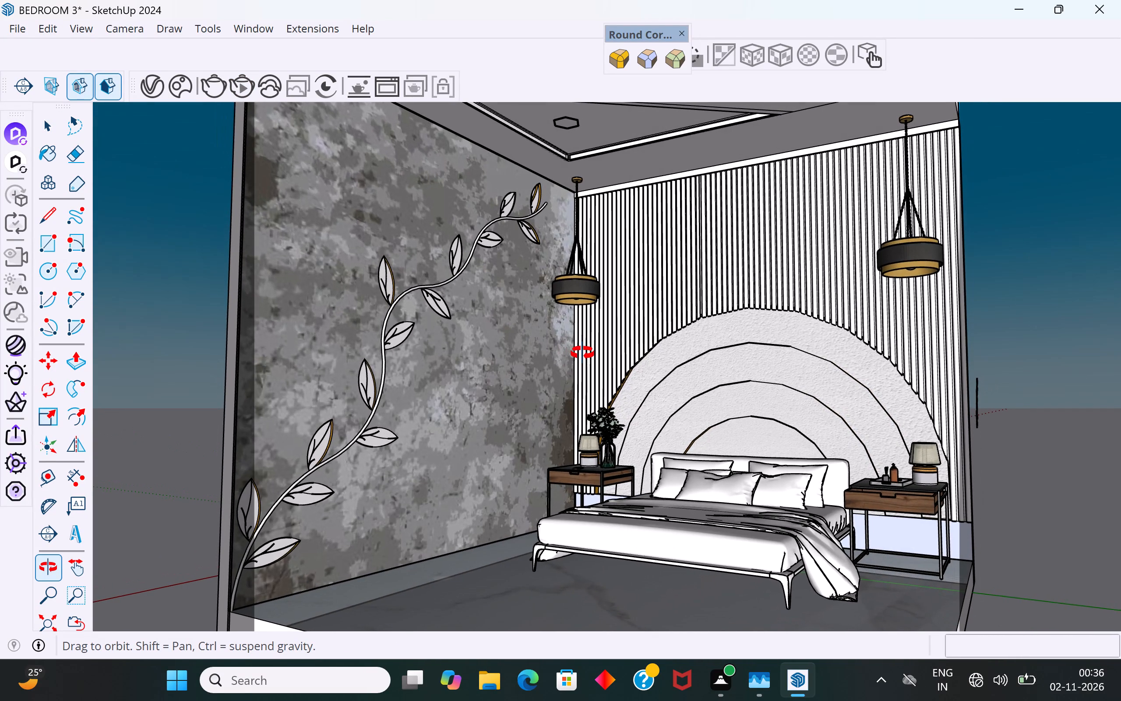
middle_drag(582, 353, 575, 365)
click(218, 81)
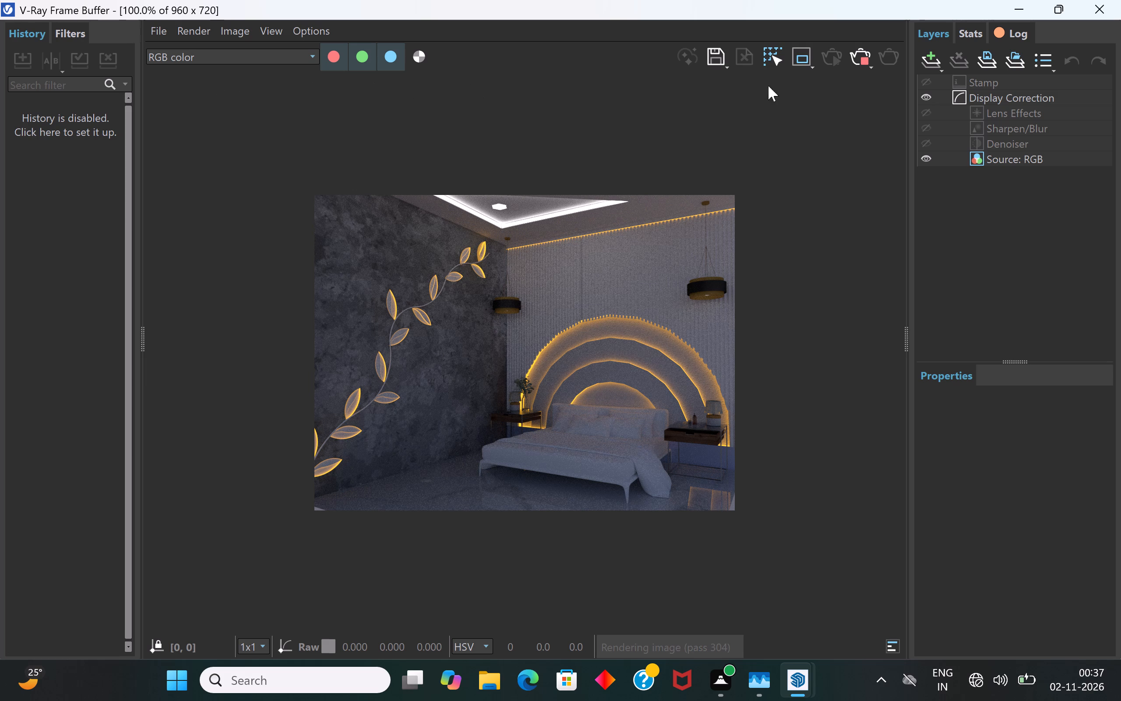
click(1102, 12)
Move the pendant lamp nearer the room's open side about 6 1/4" along the ceiling, away from the slatted wall.
middle_drag(840, 236, 790, 246)
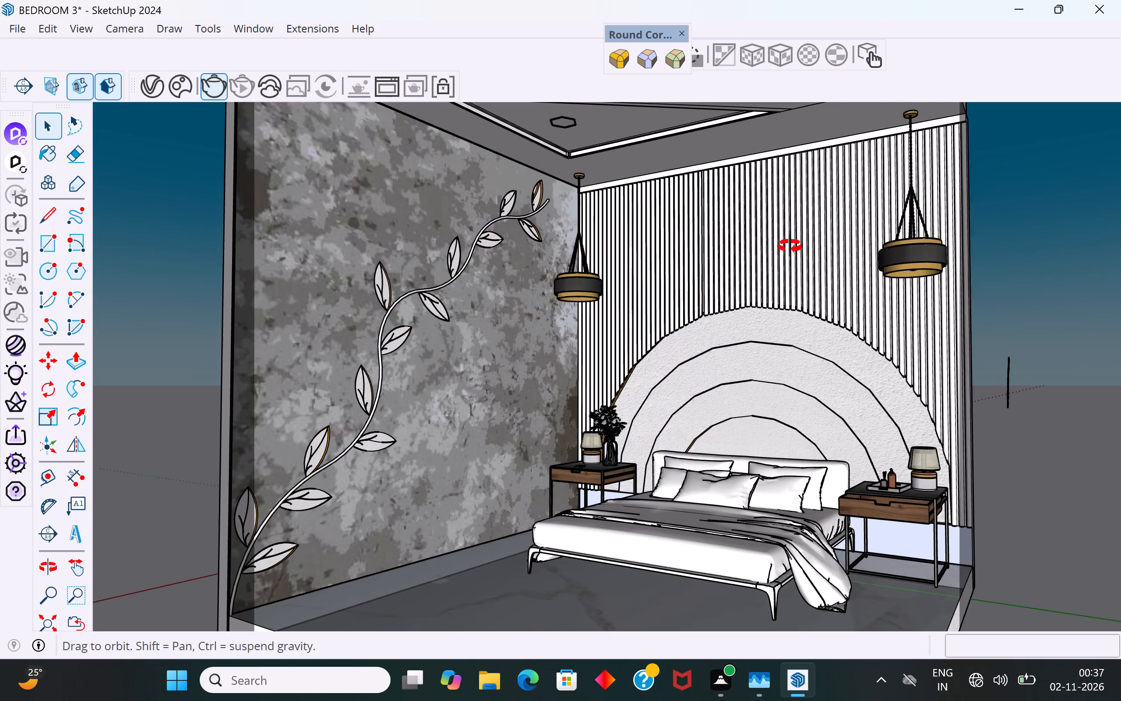
middle_drag(790, 246, 466, 326)
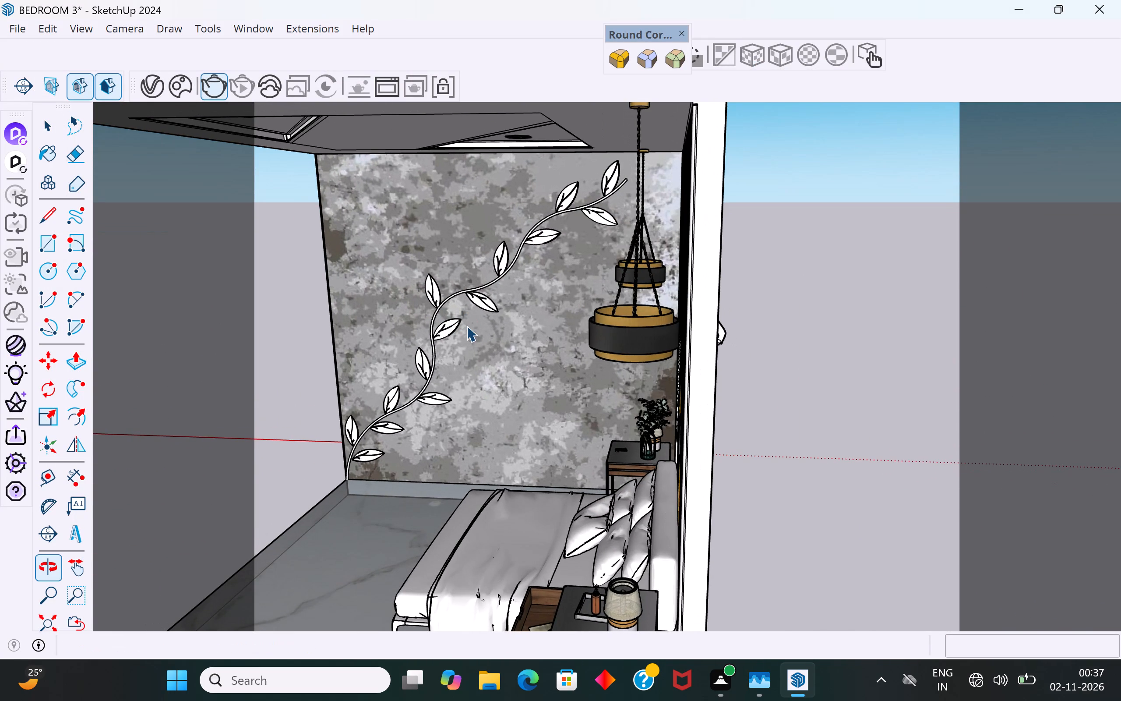
scroll(619, 418, down, 3)
middle_drag(636, 200, 634, 161)
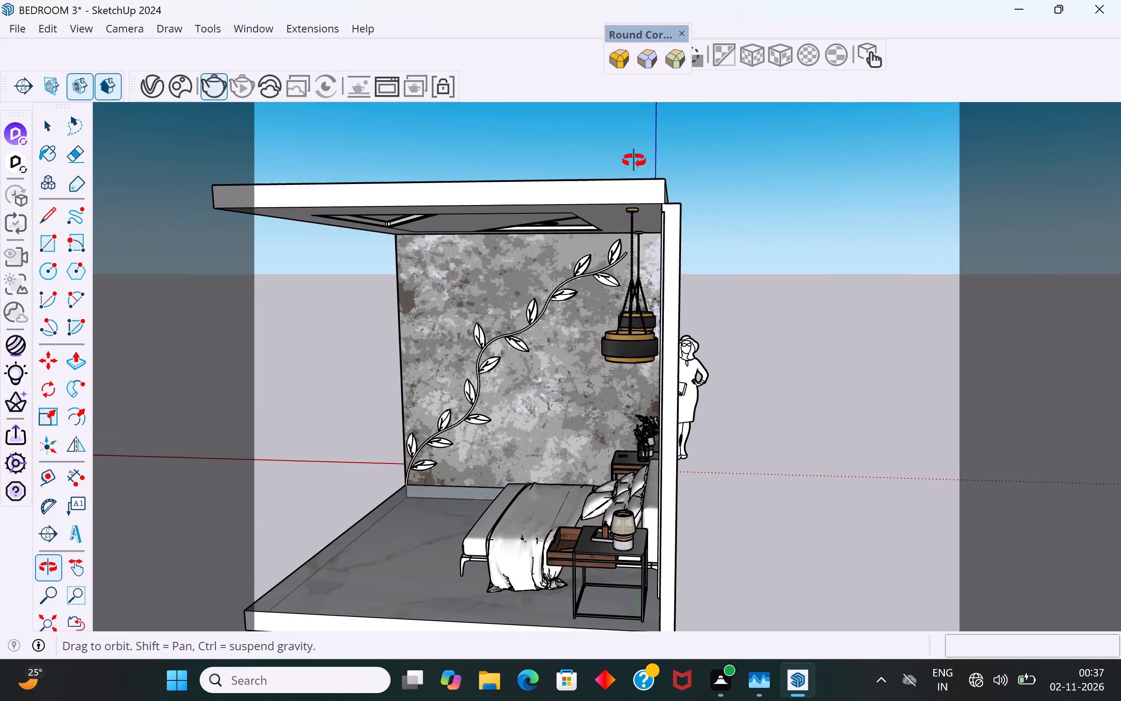
middle_drag(634, 161, 634, 159)
scroll(621, 214, up, 3)
click(631, 208)
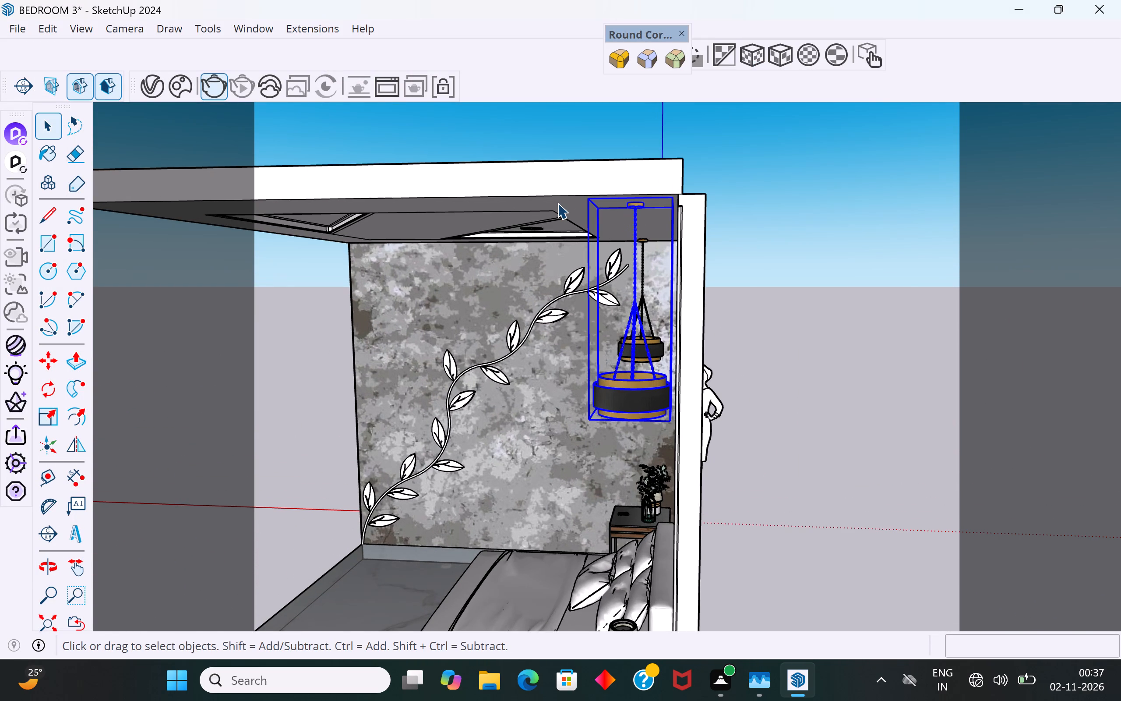
key(m)
click(582, 198)
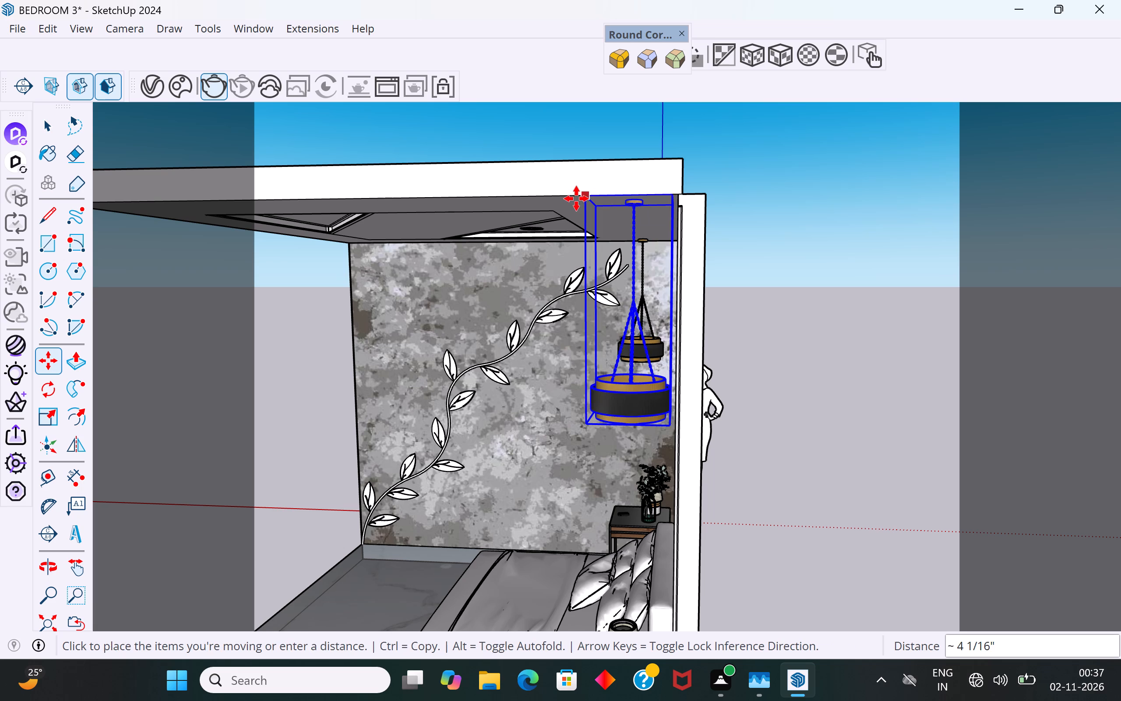
click(559, 197)
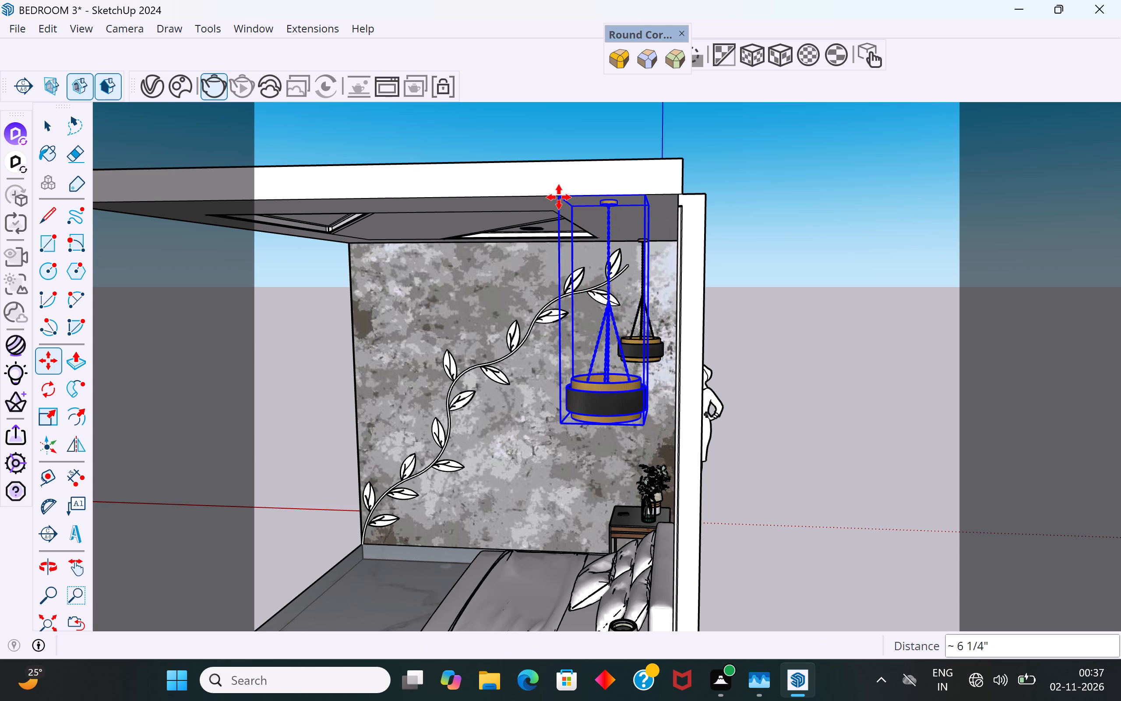
scroll(837, 293, down, 2)
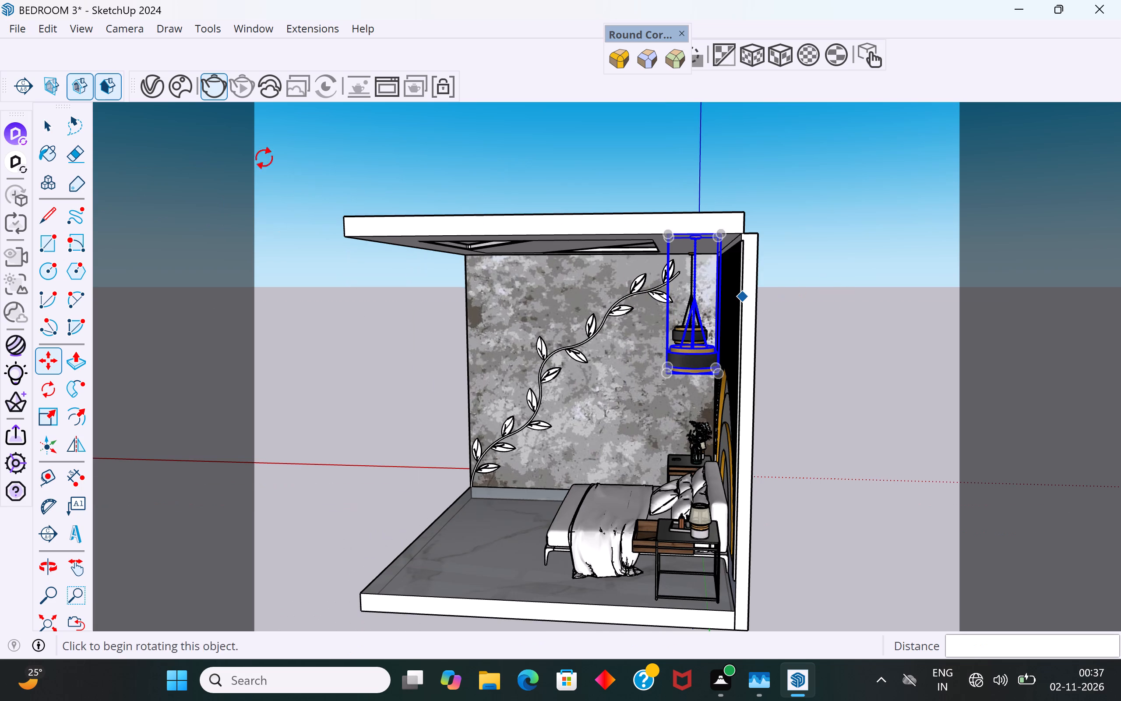
click(50, 127)
Examine the framing of the bed, leaf-motif wall, arched wall feature and moved pendant lamp from several angles and distances.
middle_drag(382, 355, 652, 359)
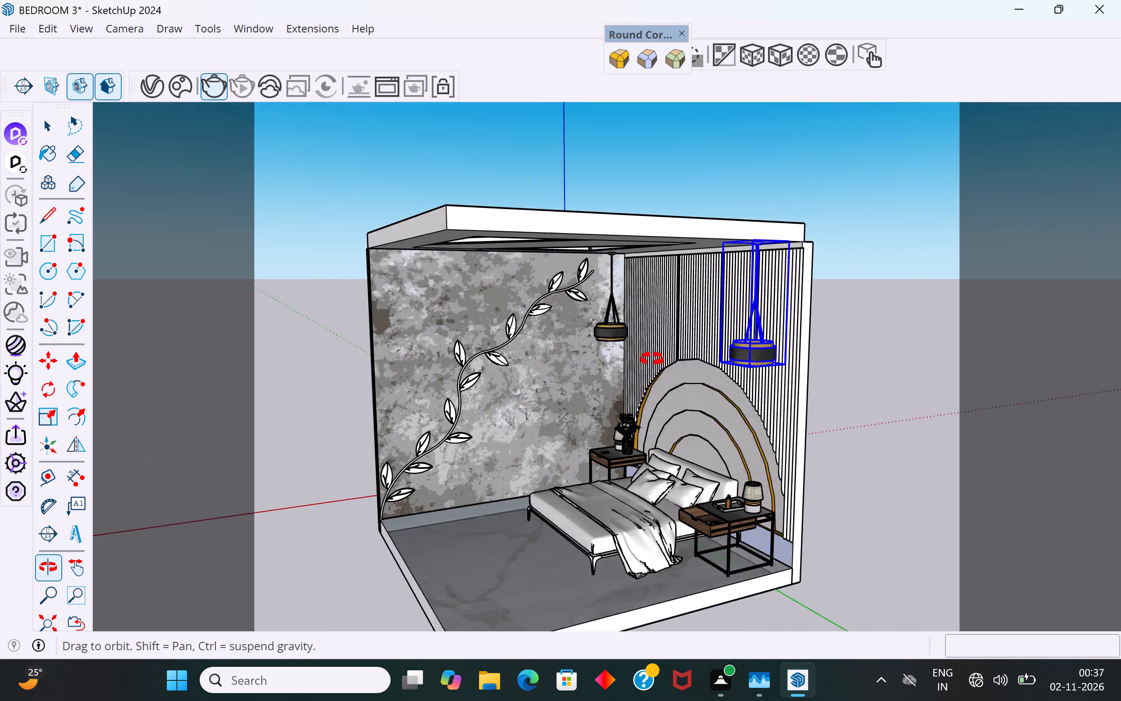
middle_drag(652, 359, 712, 354)
scroll(486, 389, up, 3)
middle_drag(461, 384, 465, 343)
scroll(361, 315, up, 1)
middle_drag(537, 400, 534, 343)
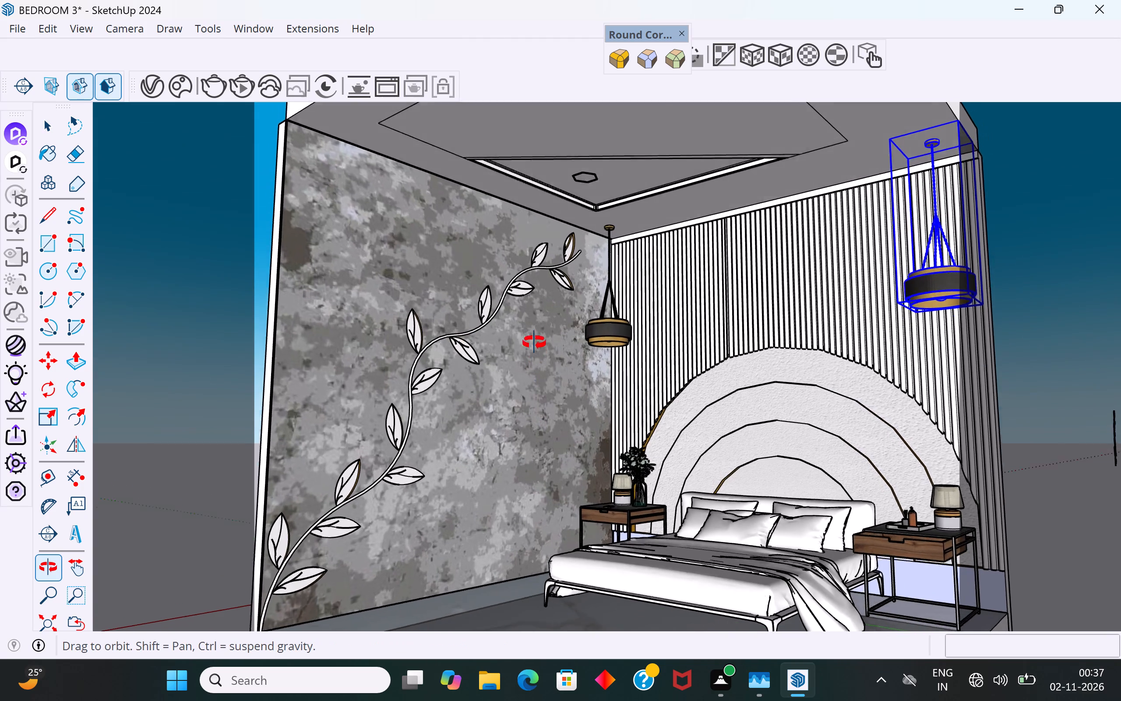
middle_drag(534, 343, 534, 363)
scroll(599, 296, down, 1)
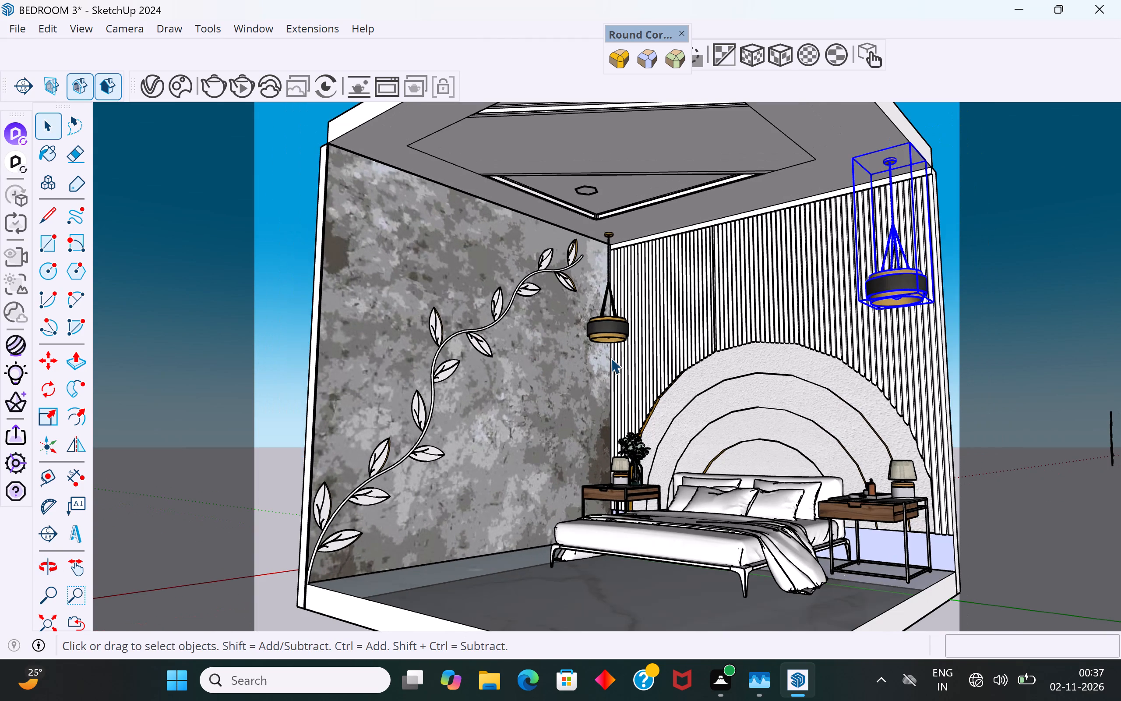
scroll(611, 358, up, 1)
middle_drag(611, 358, 614, 369)
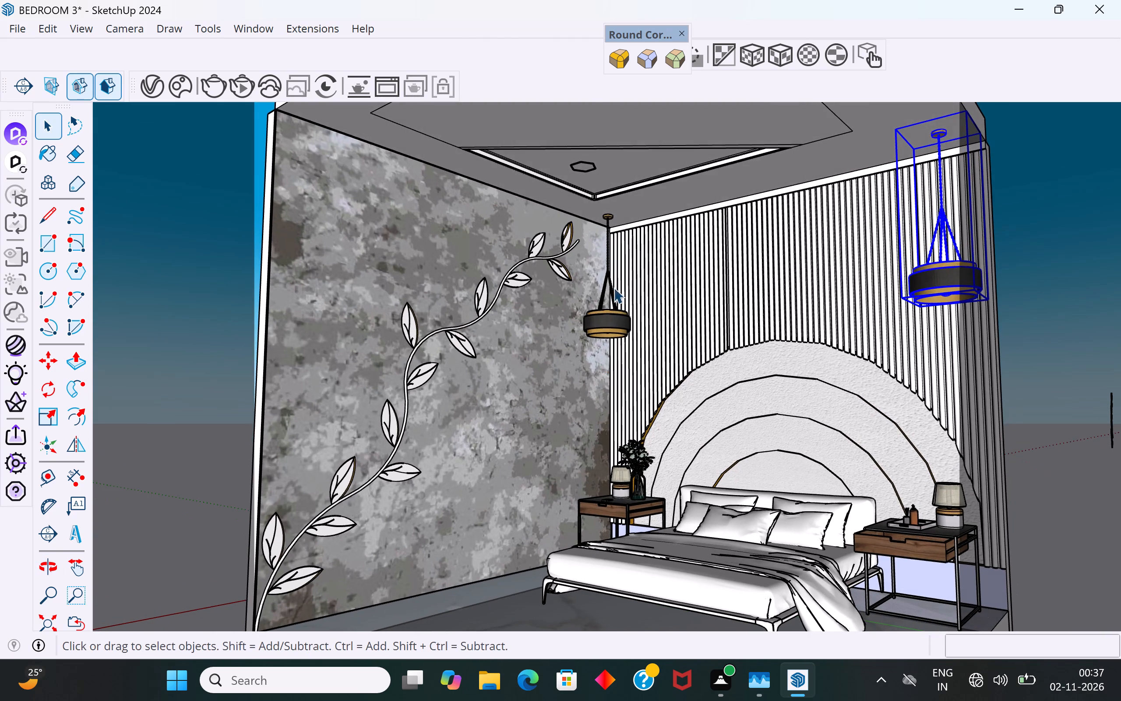
scroll(598, 276, down, 2)
scroll(690, 424, up, 3)
middle_drag(705, 438, 716, 479)
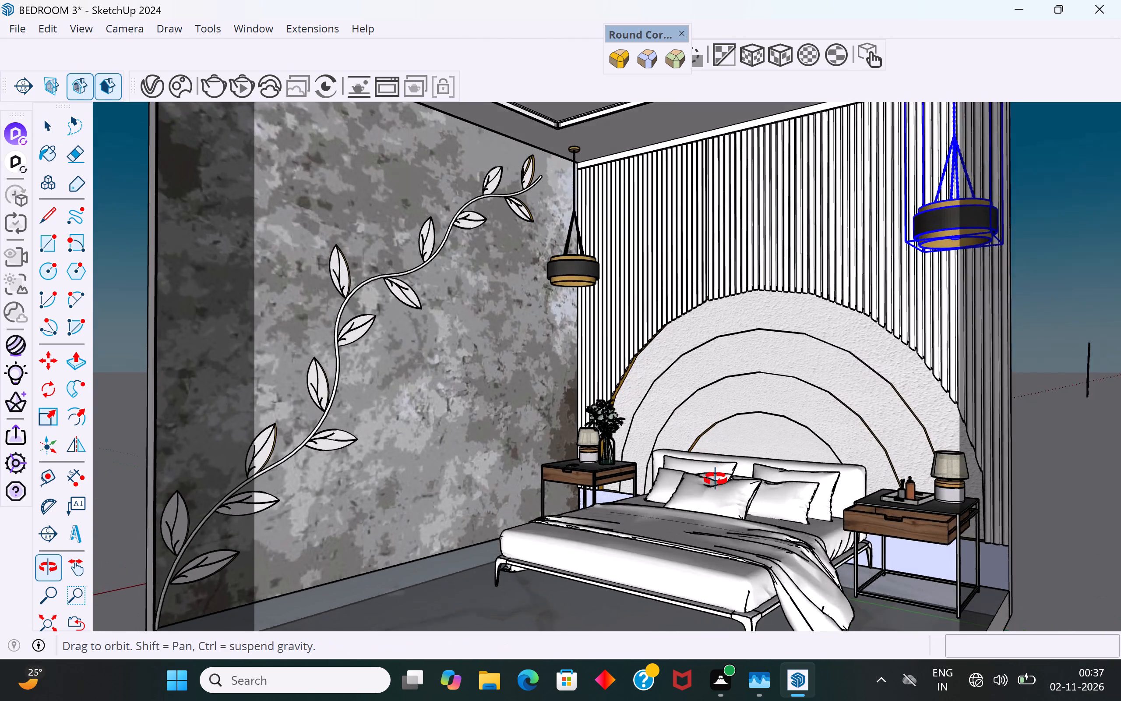
middle_drag(716, 479, 716, 480)
scroll(740, 431, down, 2)
scroll(740, 431, up, 1)
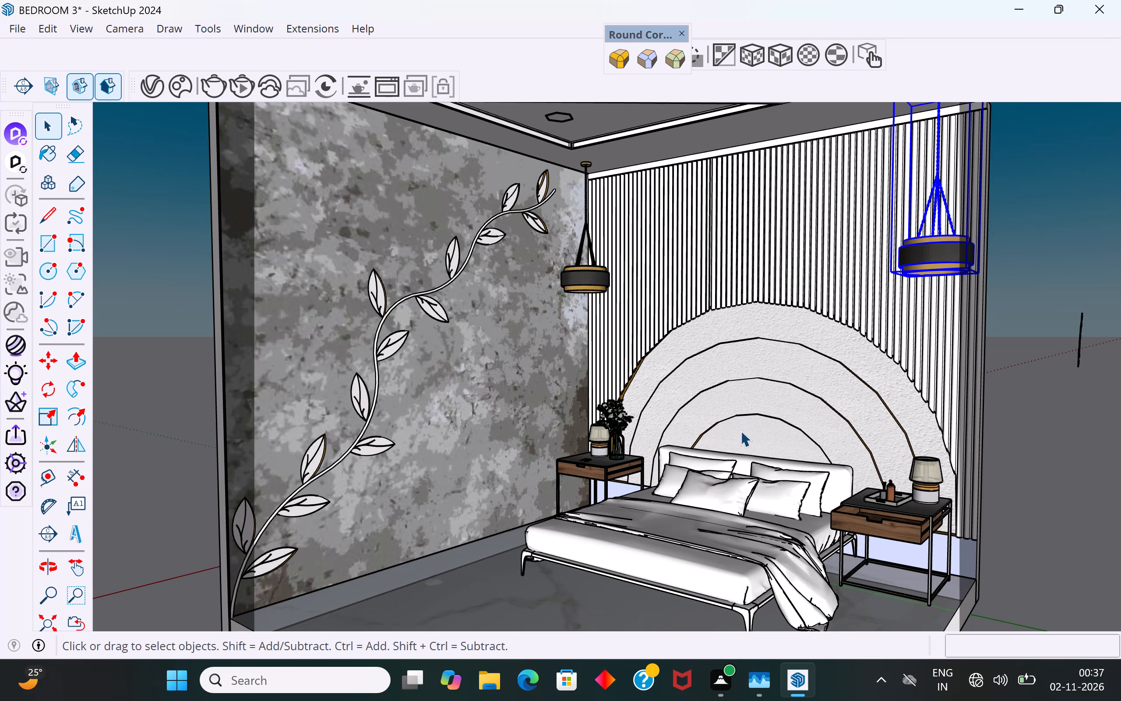
scroll(740, 431, down, 1)
middle_drag(740, 431, 606, 494)
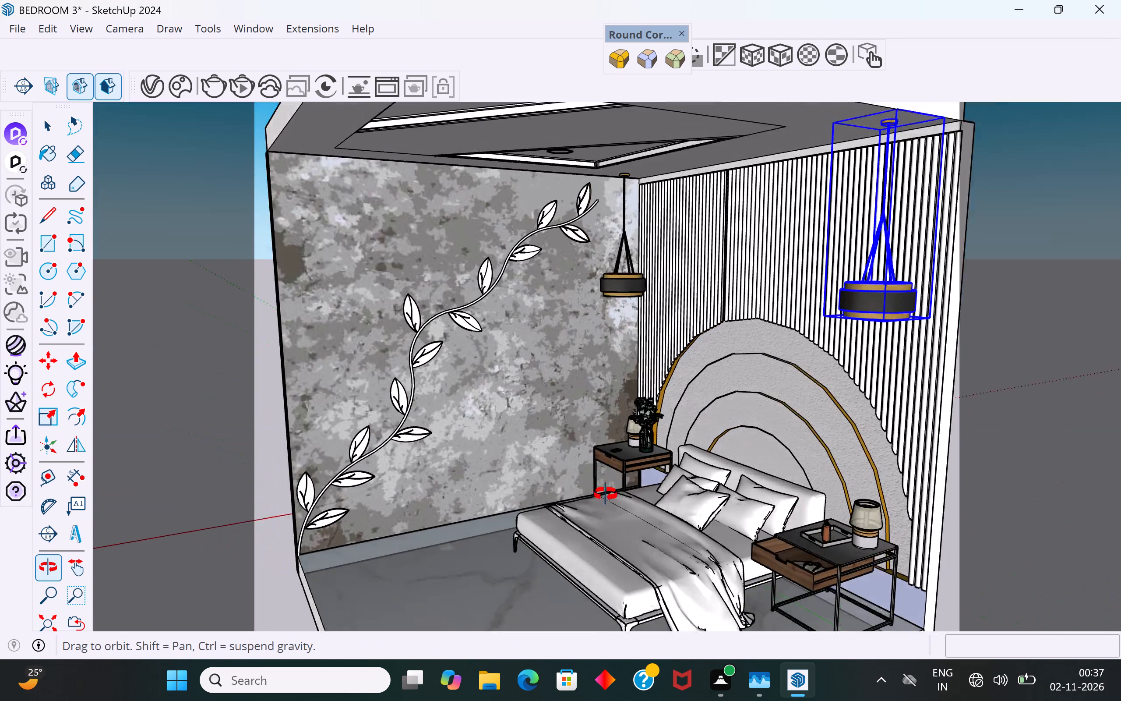
middle_drag(606, 494, 650, 465)
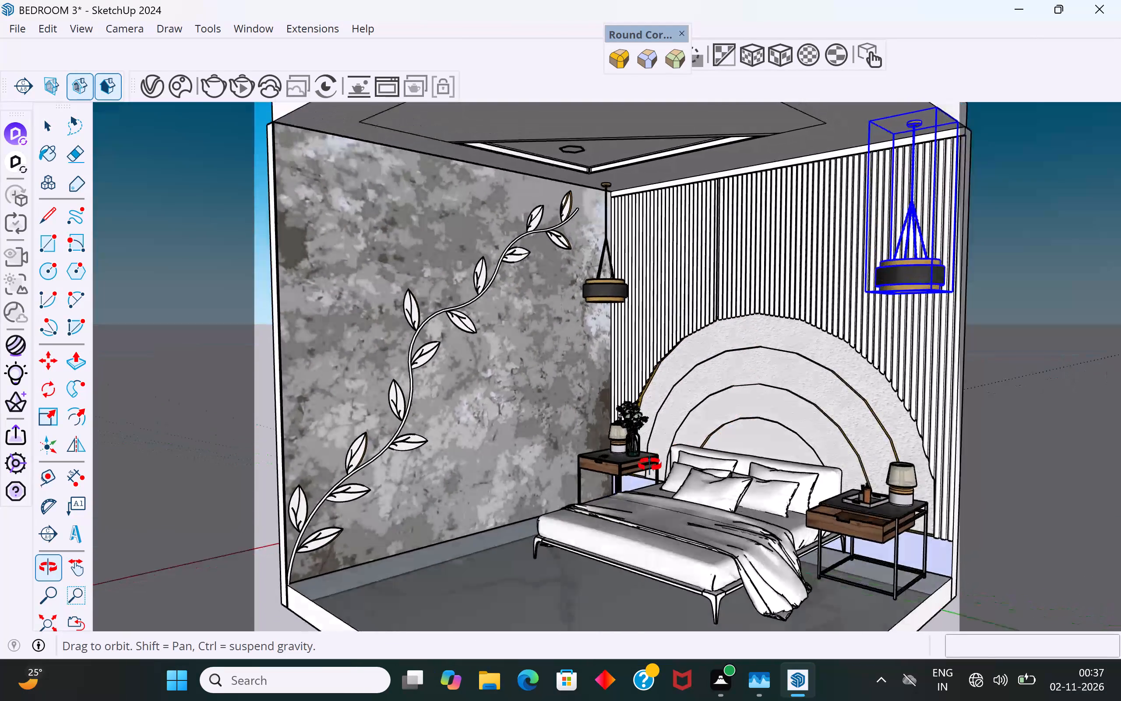
middle_drag(650, 465, 777, 401)
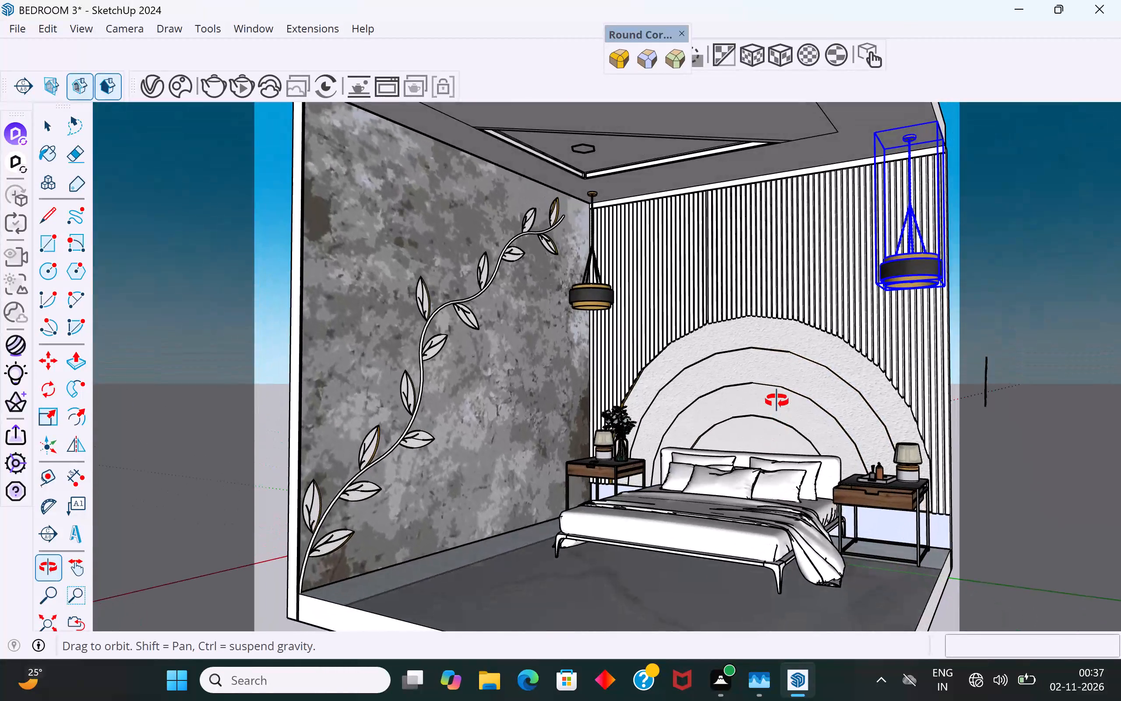
middle_drag(777, 401, 780, 424)
scroll(589, 456, up, 1)
middle_drag(589, 456, 588, 436)
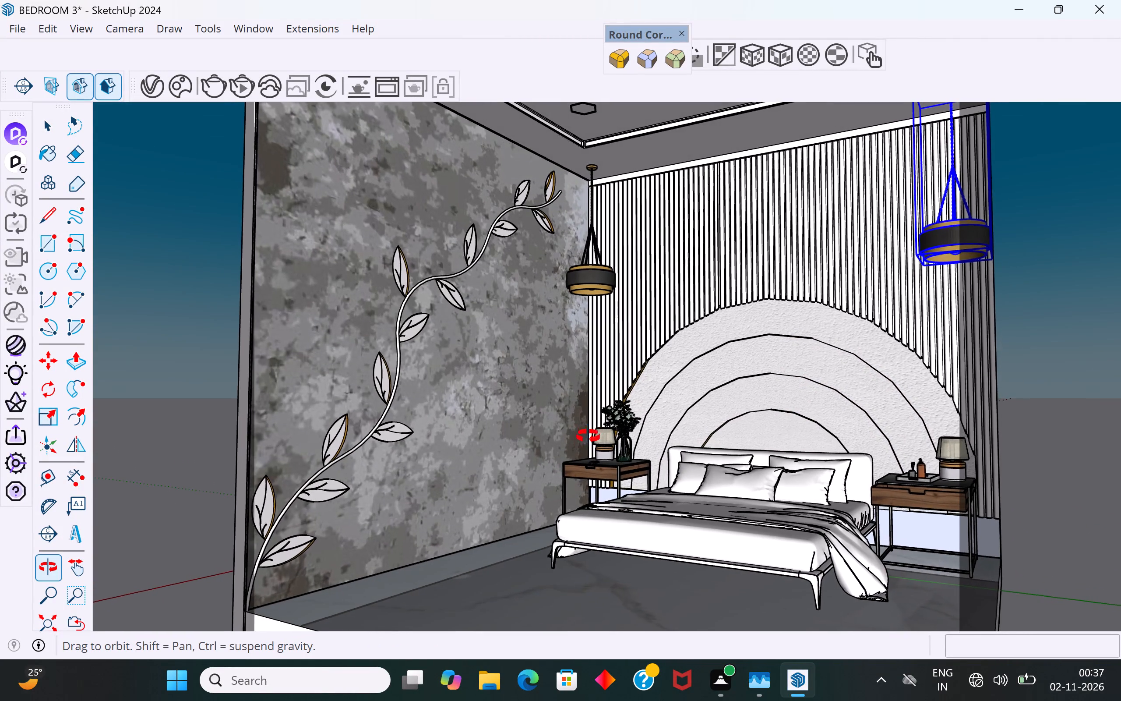
middle_drag(588, 436, 538, 455)
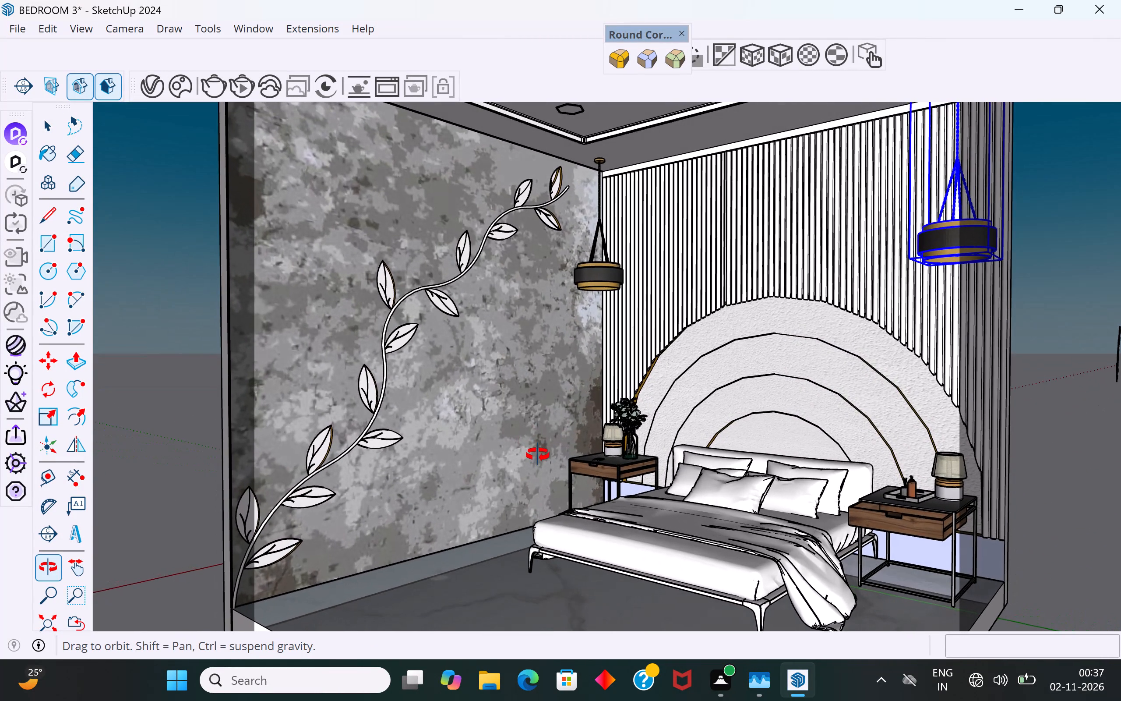
scroll(379, 377, down, 1)
middle_drag(564, 422, 581, 431)
scroll(490, 404, up, 1)
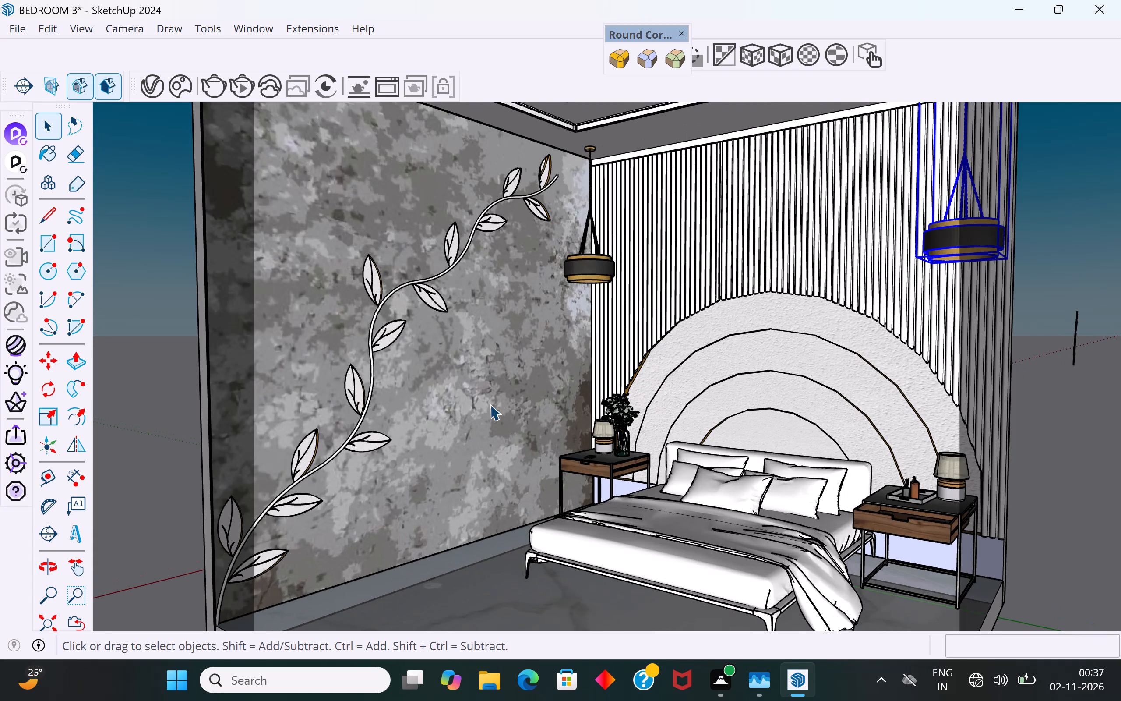
middle_drag(494, 397, 489, 384)
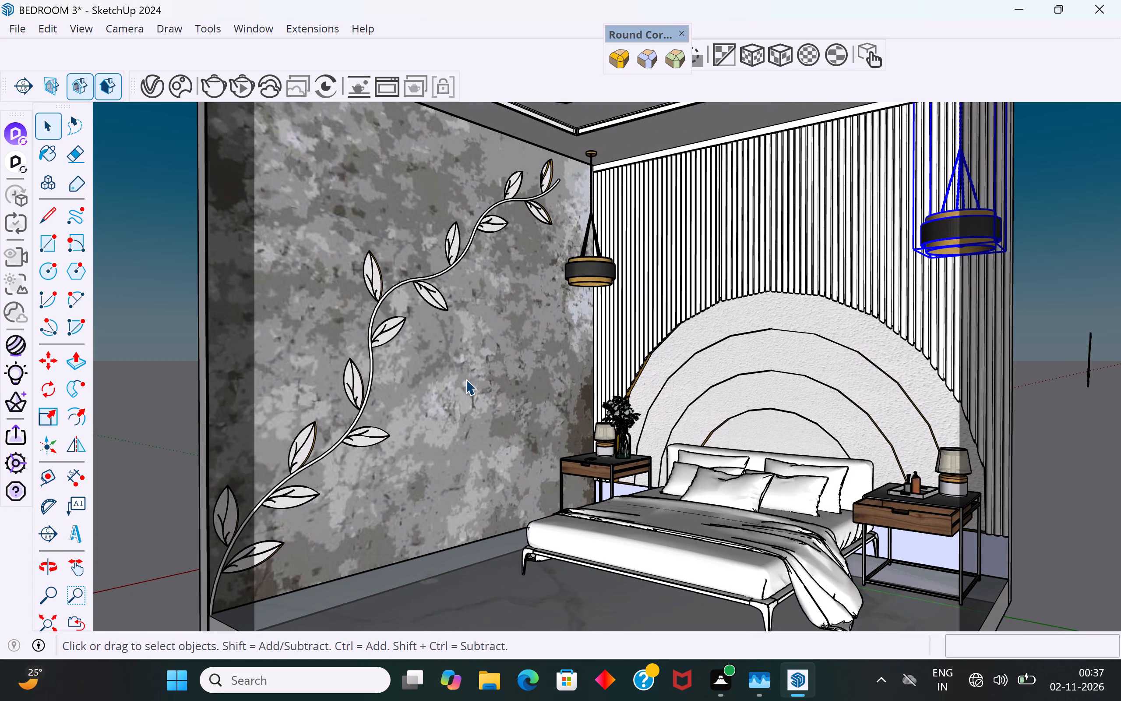
scroll(465, 379, down, 1)
scroll(580, 345, up, 1)
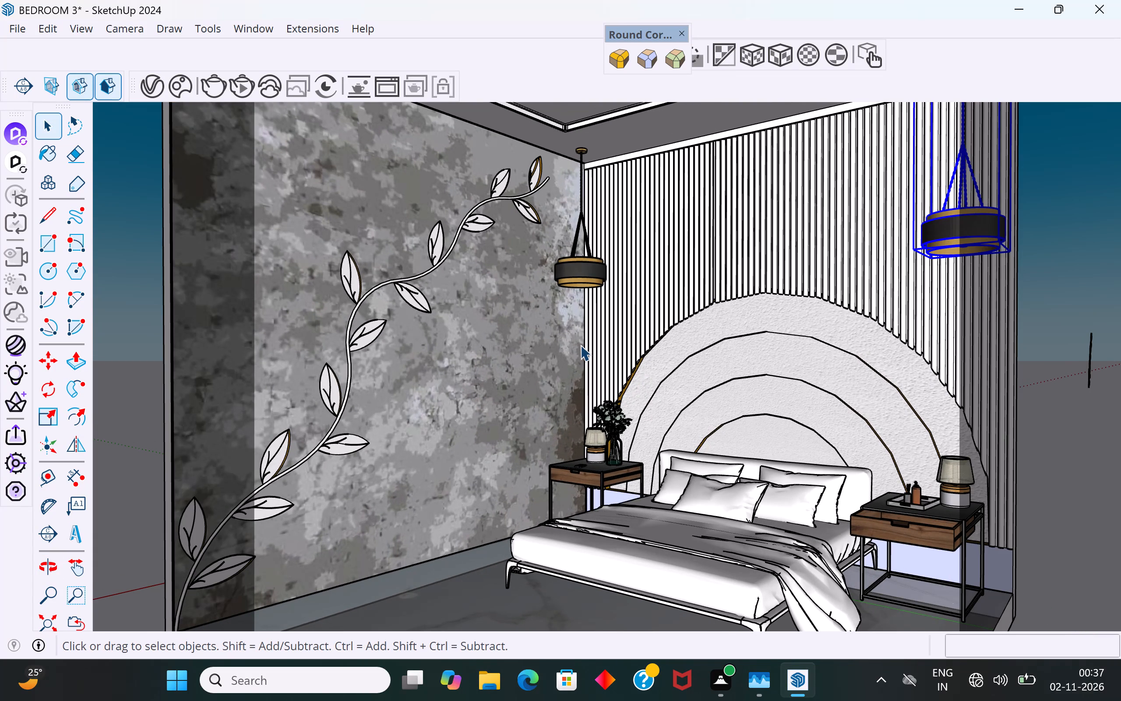
scroll(582, 344, down, 1)
middle_drag(659, 381, 666, 386)
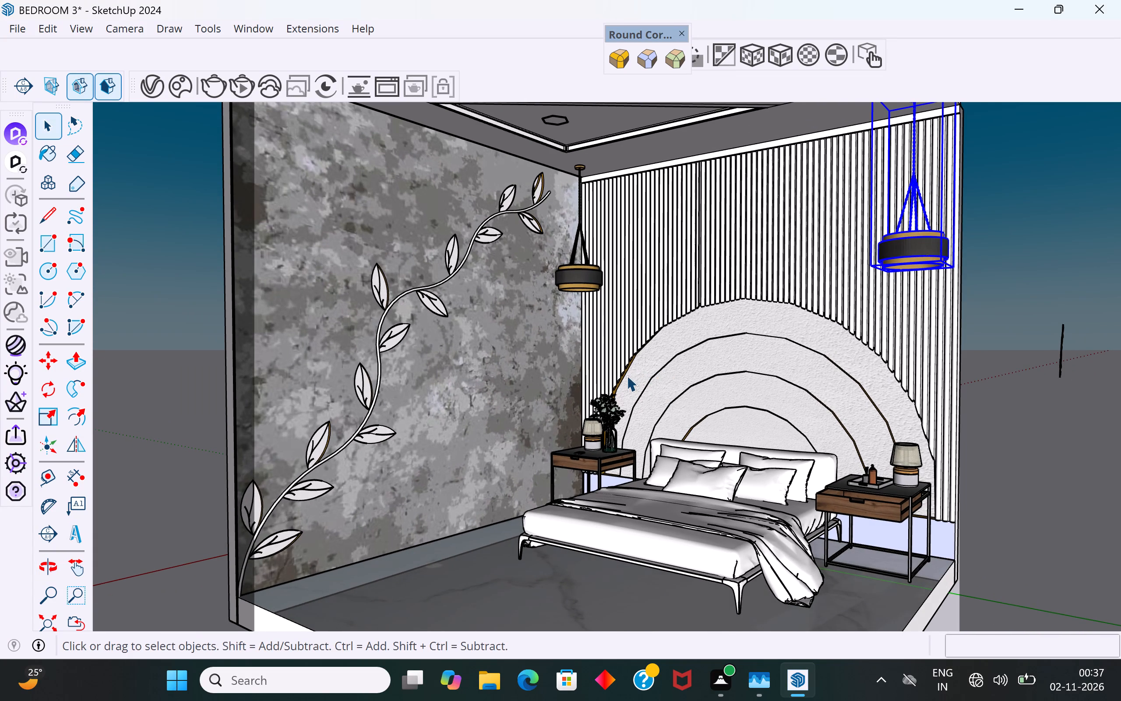
middle_click(627, 375)
scroll(627, 375, up, 1)
scroll(627, 375, down, 1)
middle_drag(627, 375, 624, 358)
scroll(624, 358, up, 1)
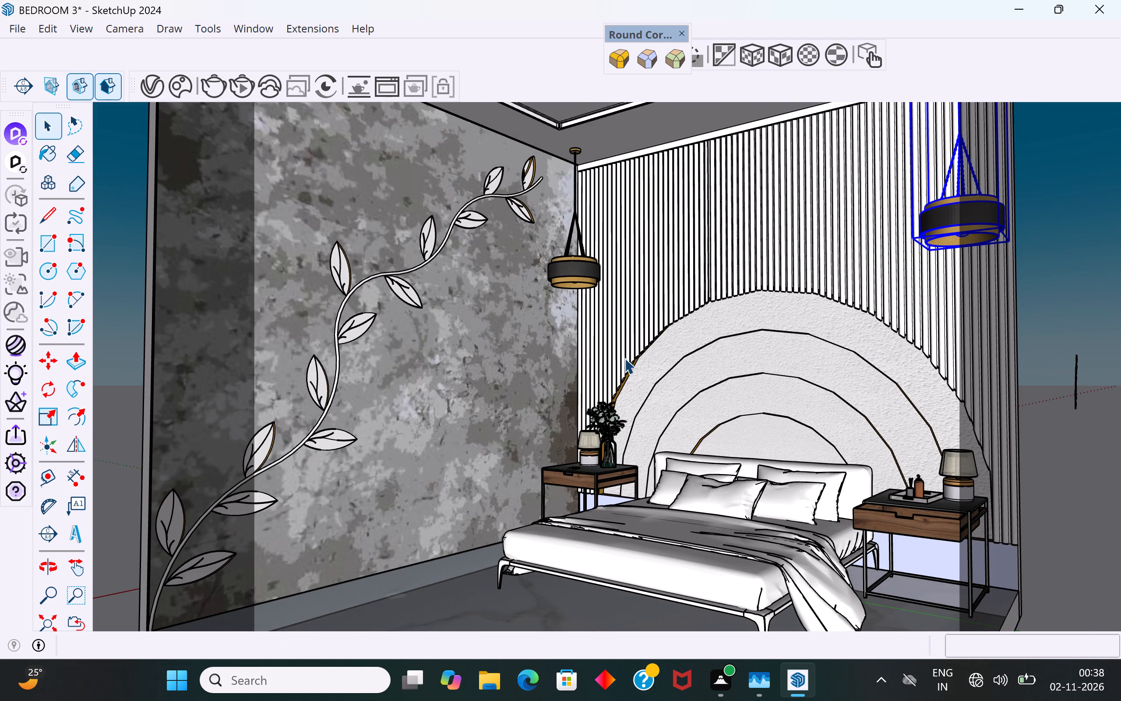
scroll(624, 358, up, 1)
scroll(624, 358, down, 2)
middle_drag(746, 530, 742, 528)
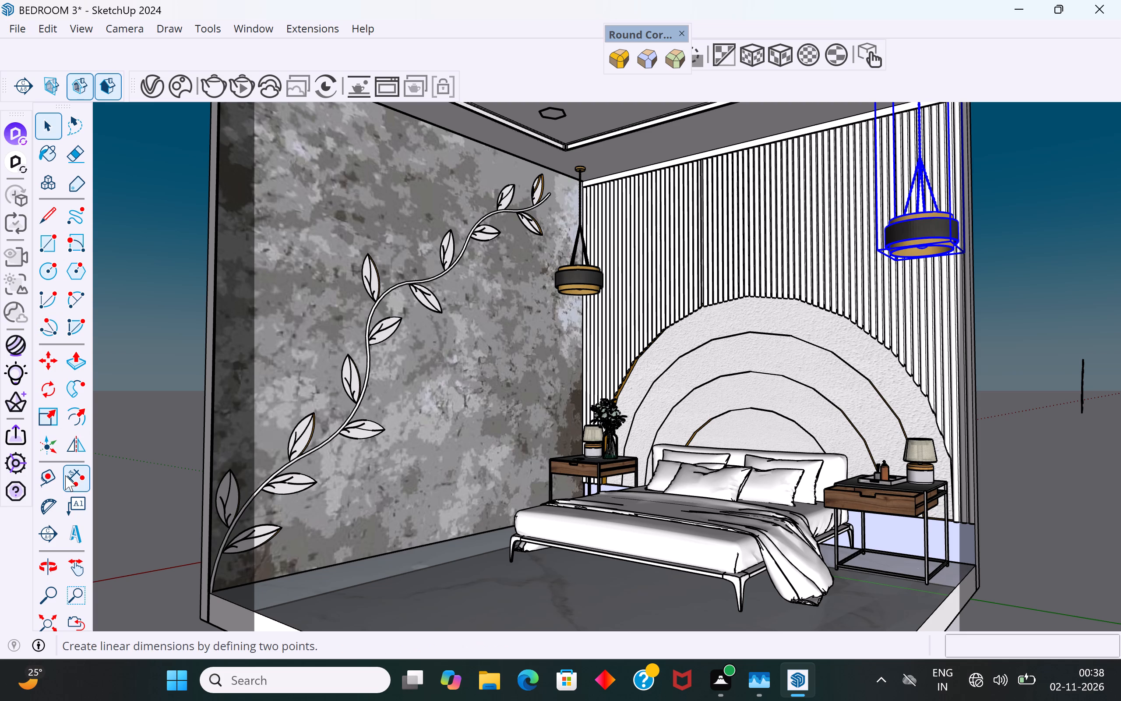
Widen the camera's field of view to about 62.16 degrees, keeping the bed, leaf-motif wall and both pendant lamps in frame.
click(51, 23)
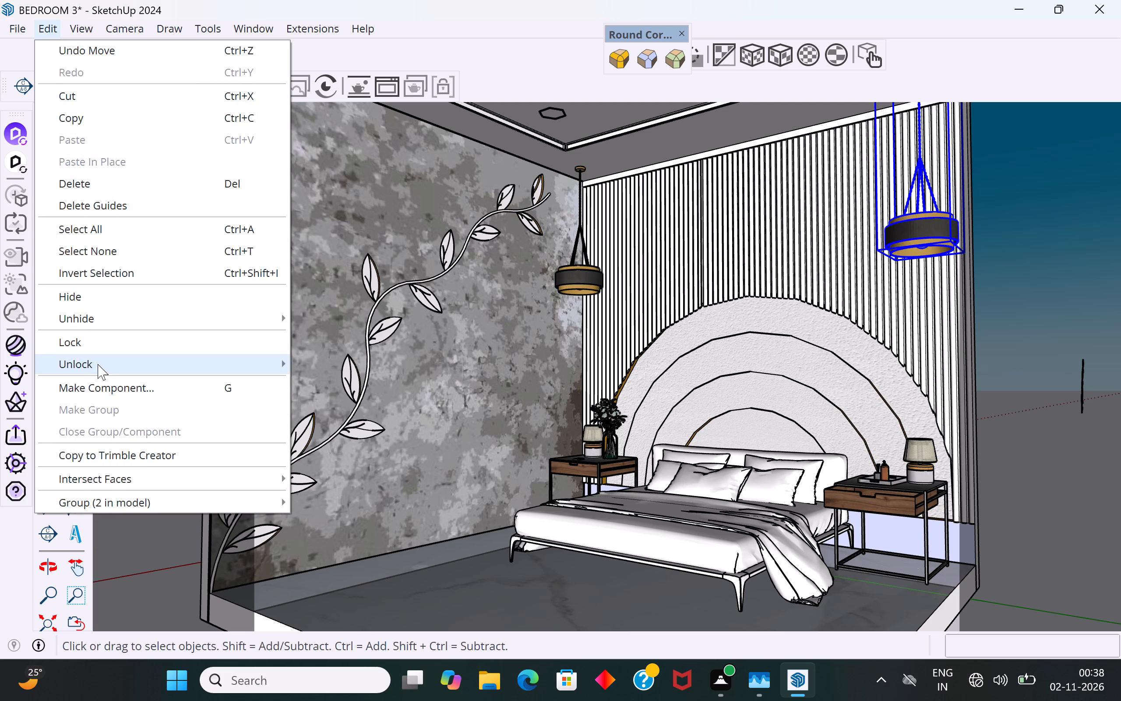
click(87, 32)
click(82, 28)
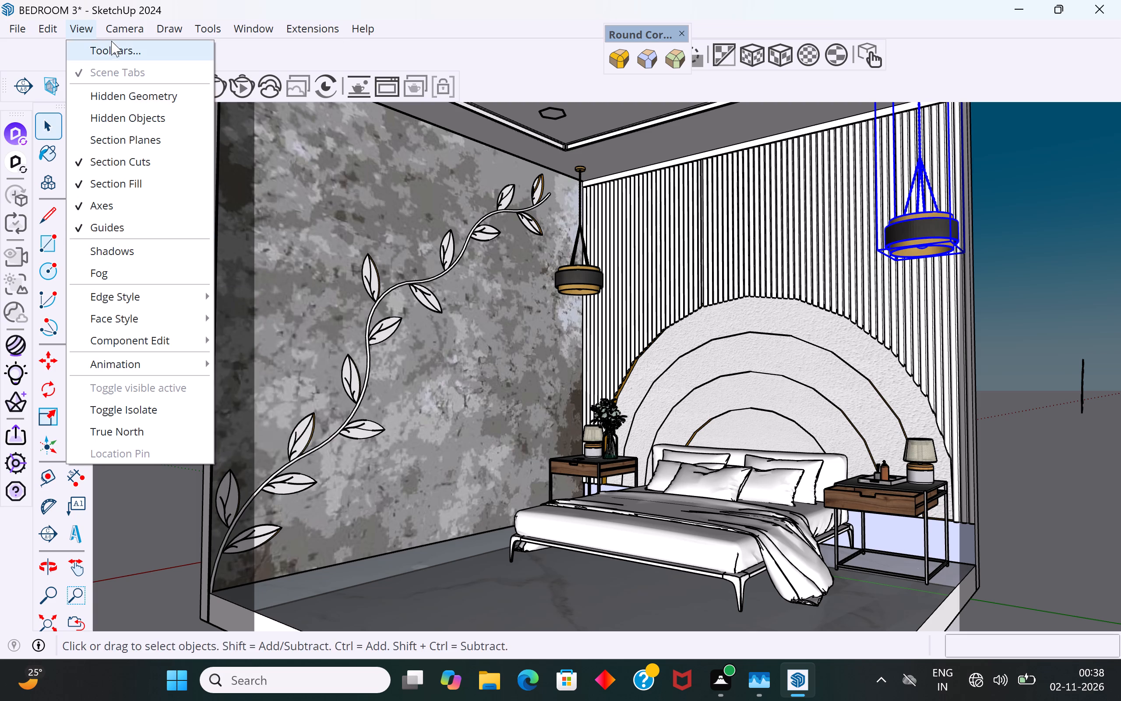
click(164, 296)
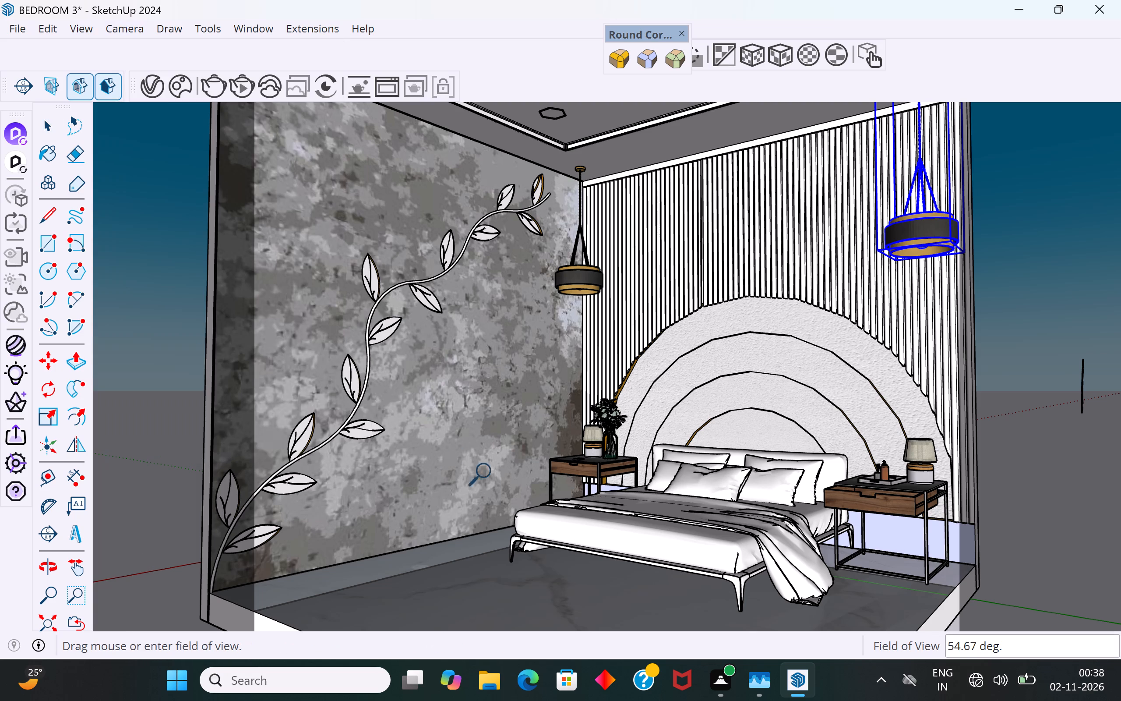
drag(684, 553, 678, 553)
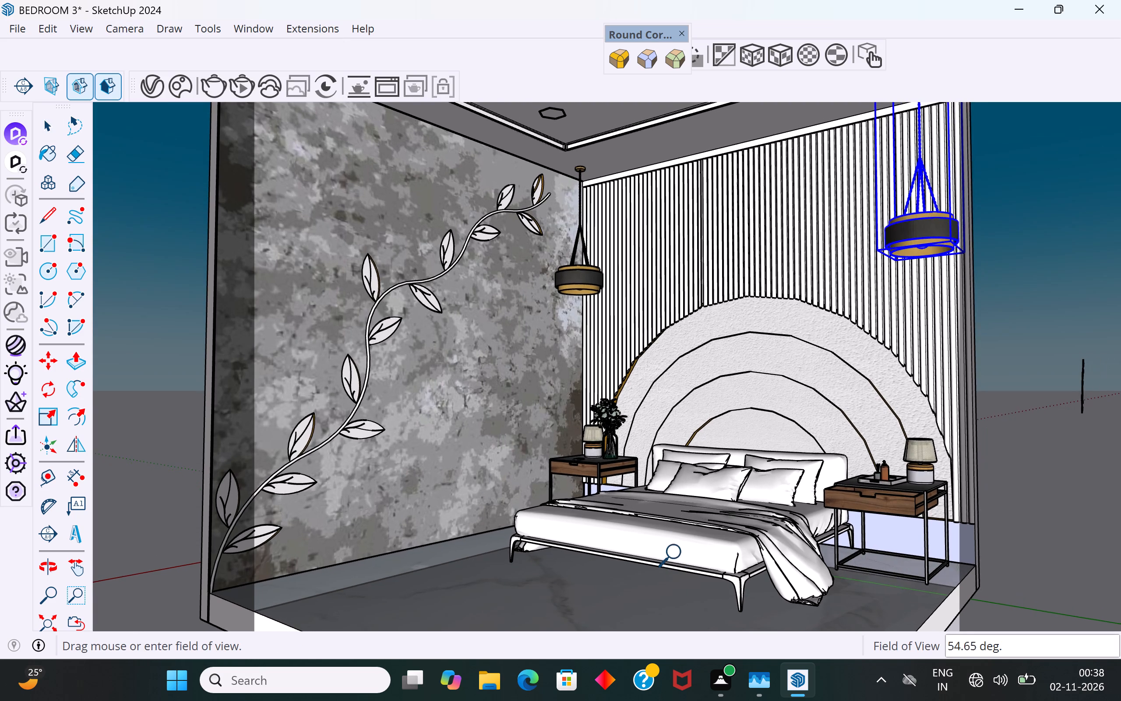
drag(678, 553, 660, 587)
scroll(649, 625, down, 1)
scroll(634, 598, up, 1)
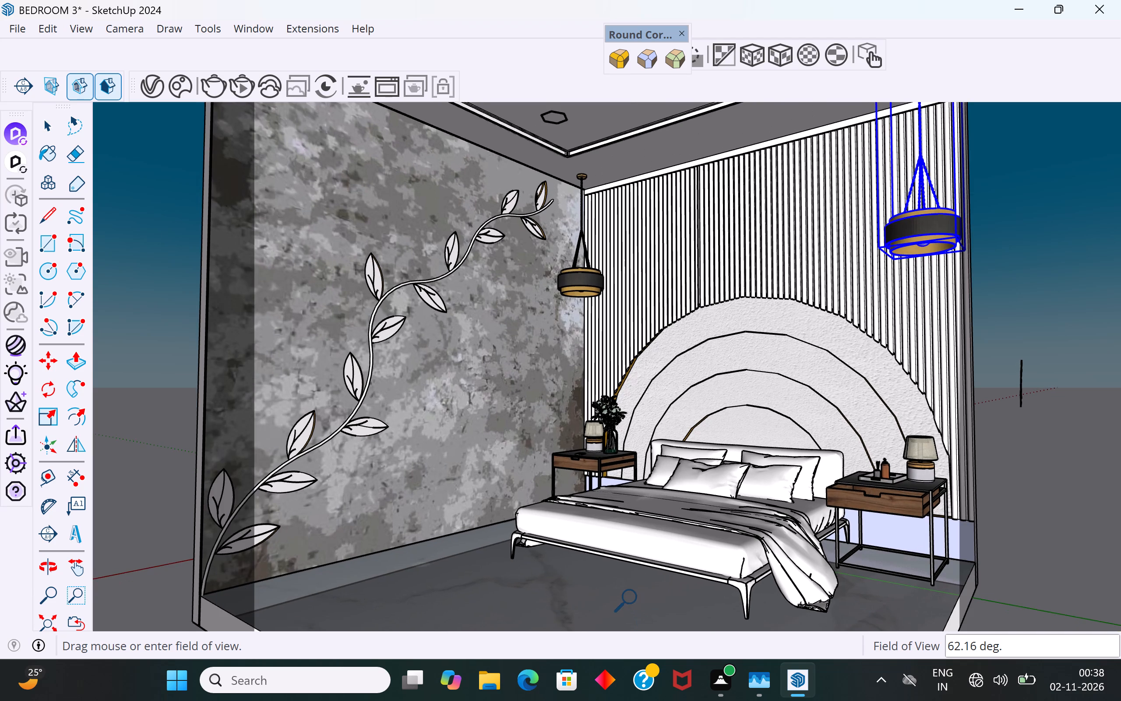
middle_drag(634, 598, 641, 596)
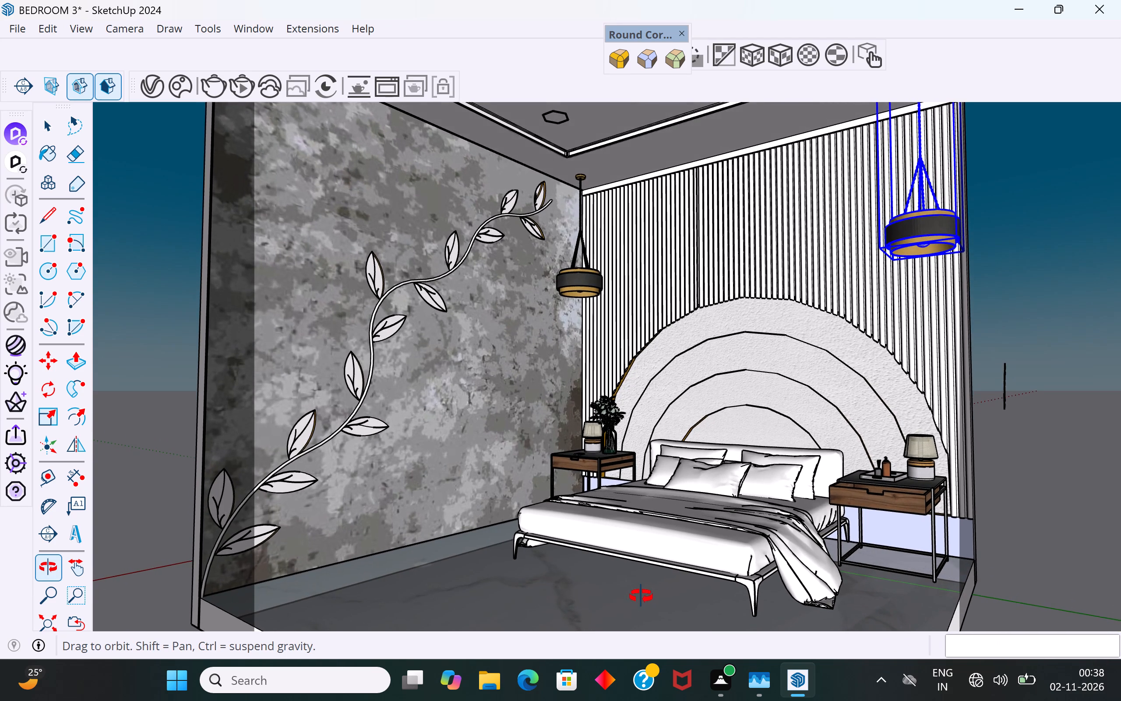
middle_drag(641, 596, 645, 603)
scroll(631, 589, up, 1)
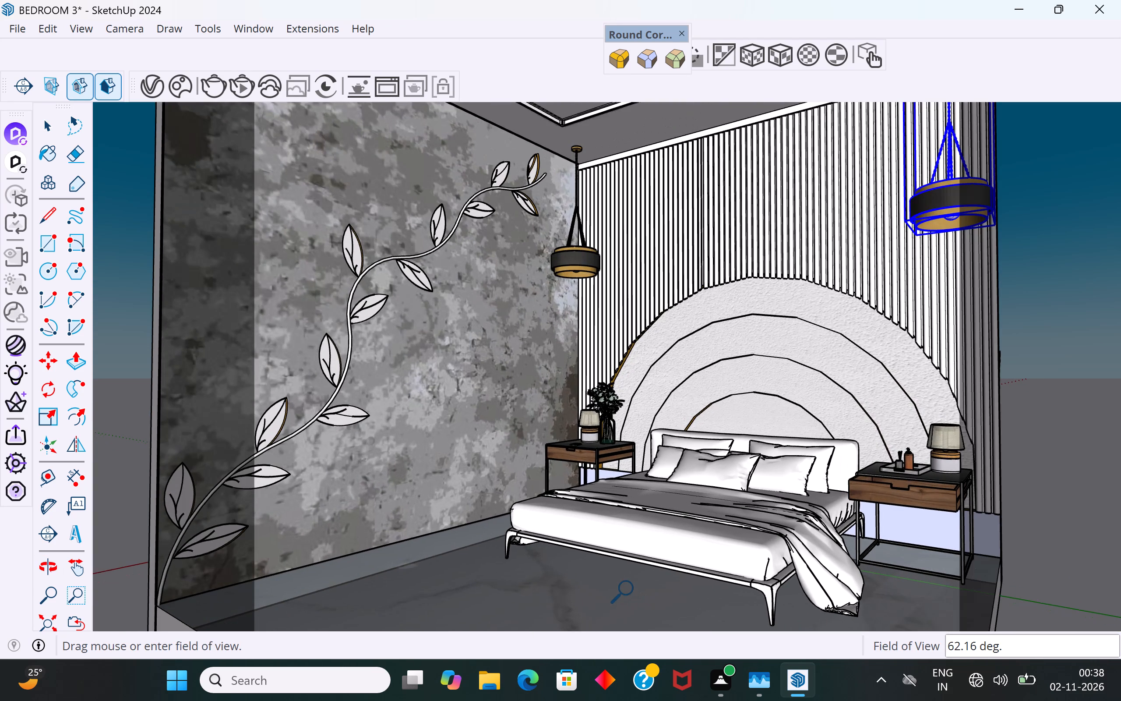
scroll(631, 589, down, 1)
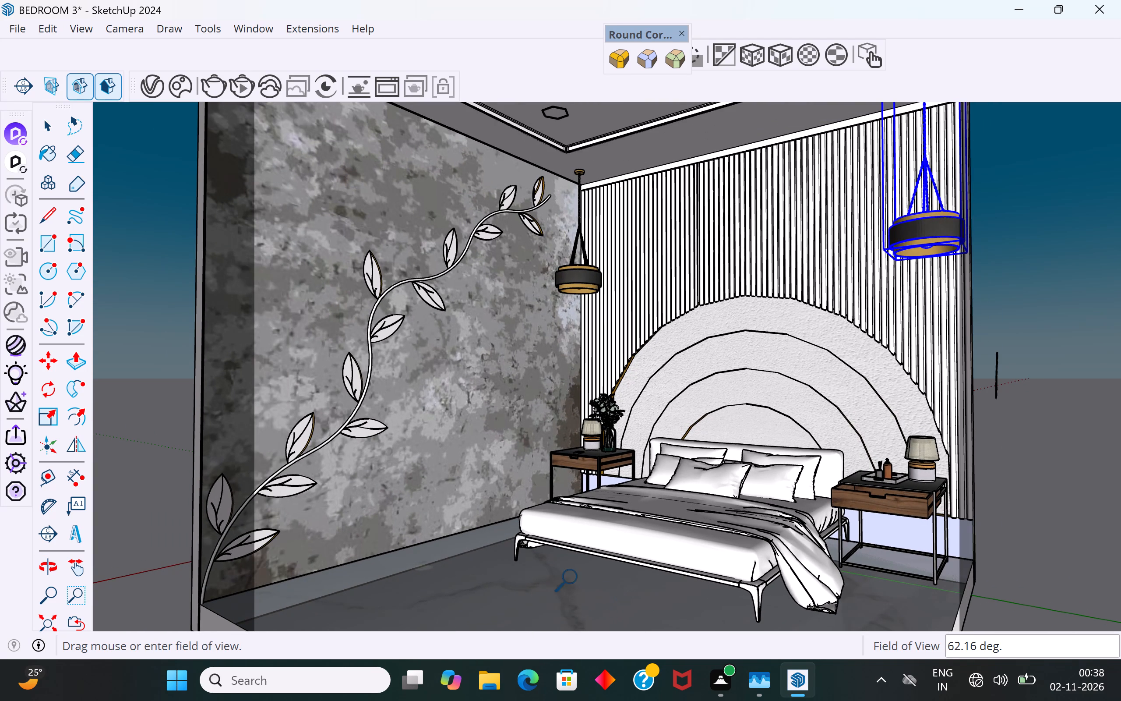
middle_drag(575, 578, 619, 591)
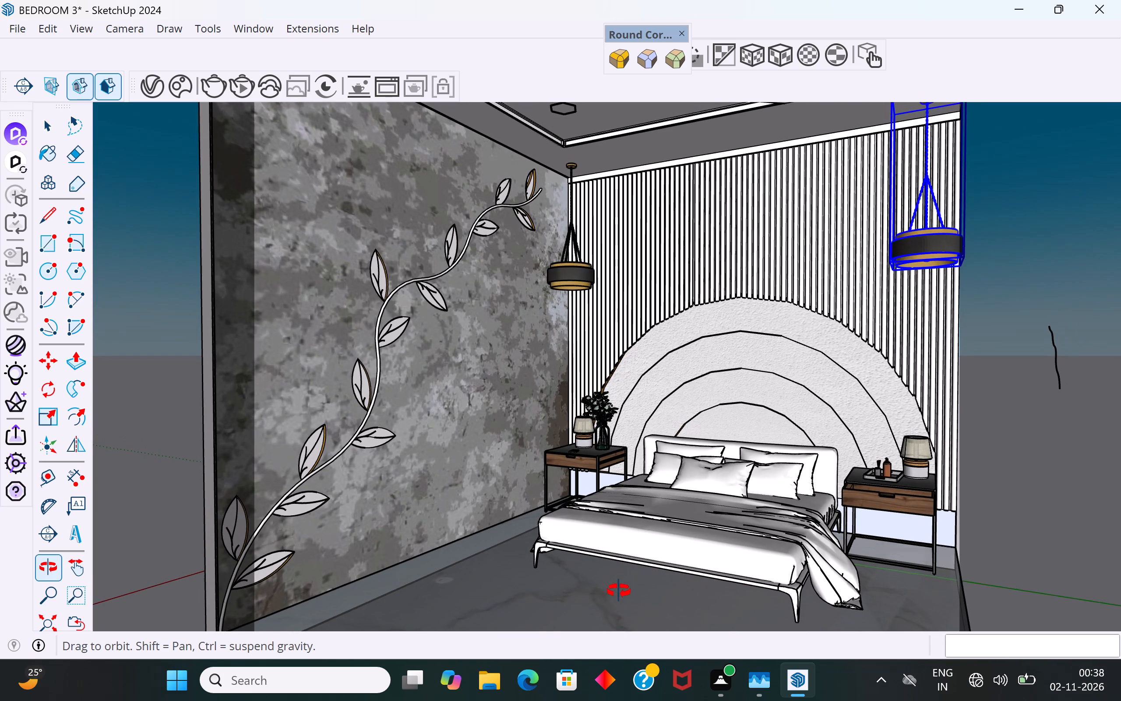
middle_drag(619, 591, 611, 592)
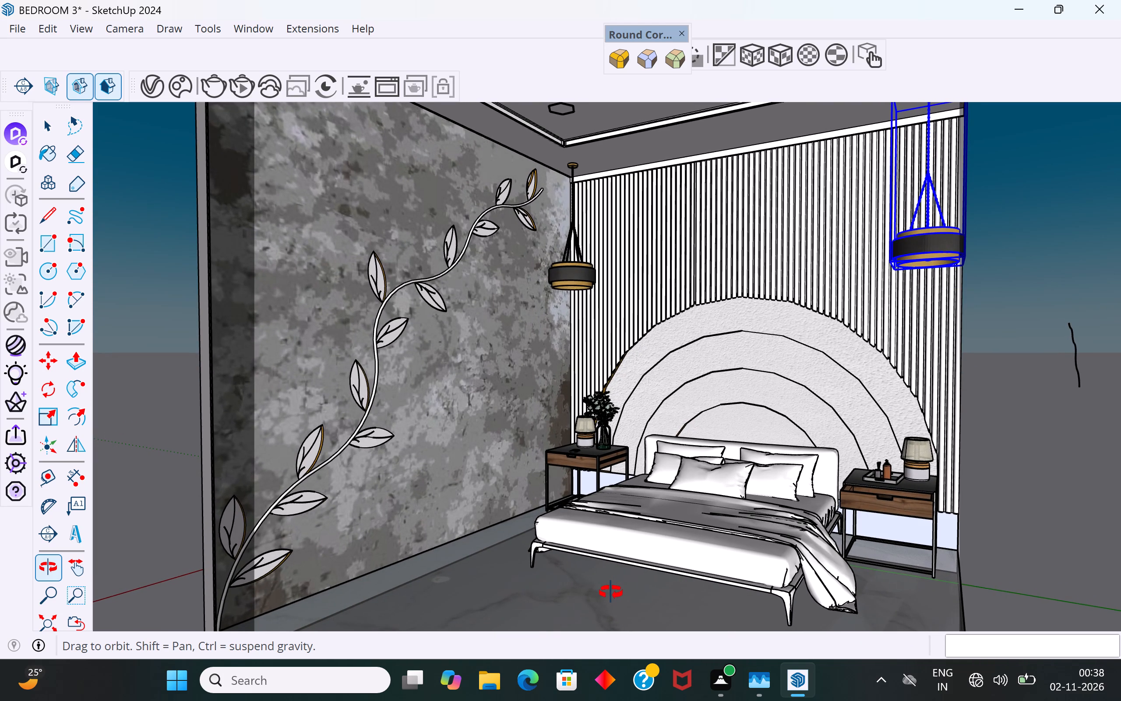
middle_drag(611, 592, 617, 579)
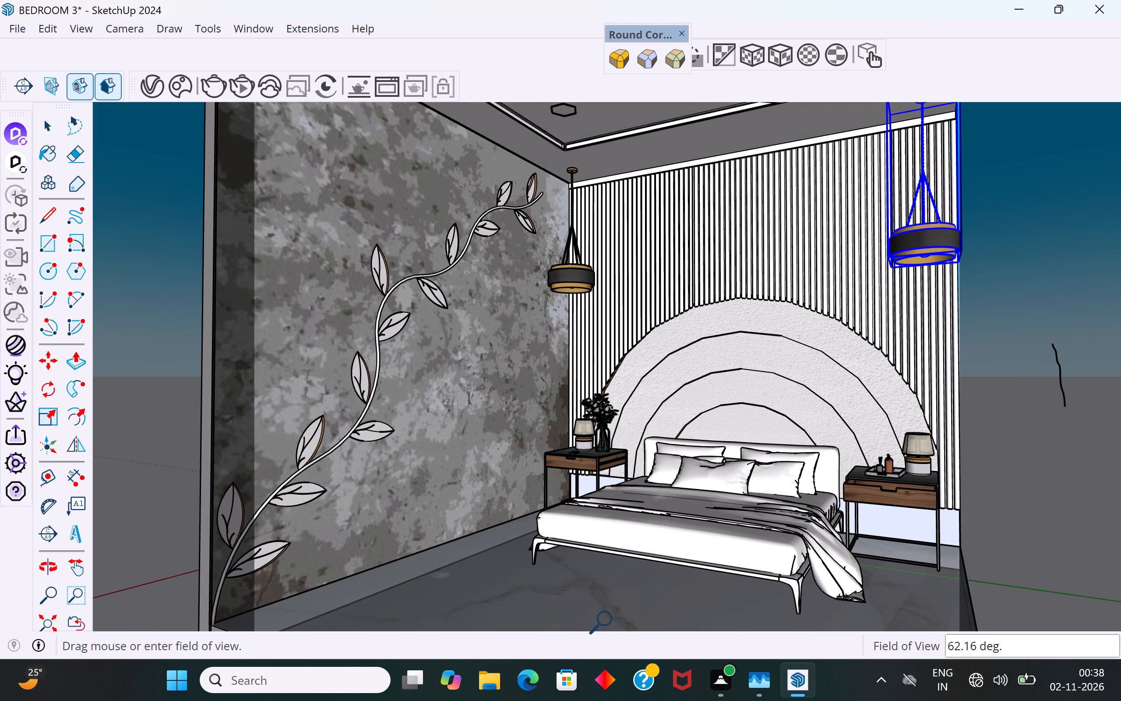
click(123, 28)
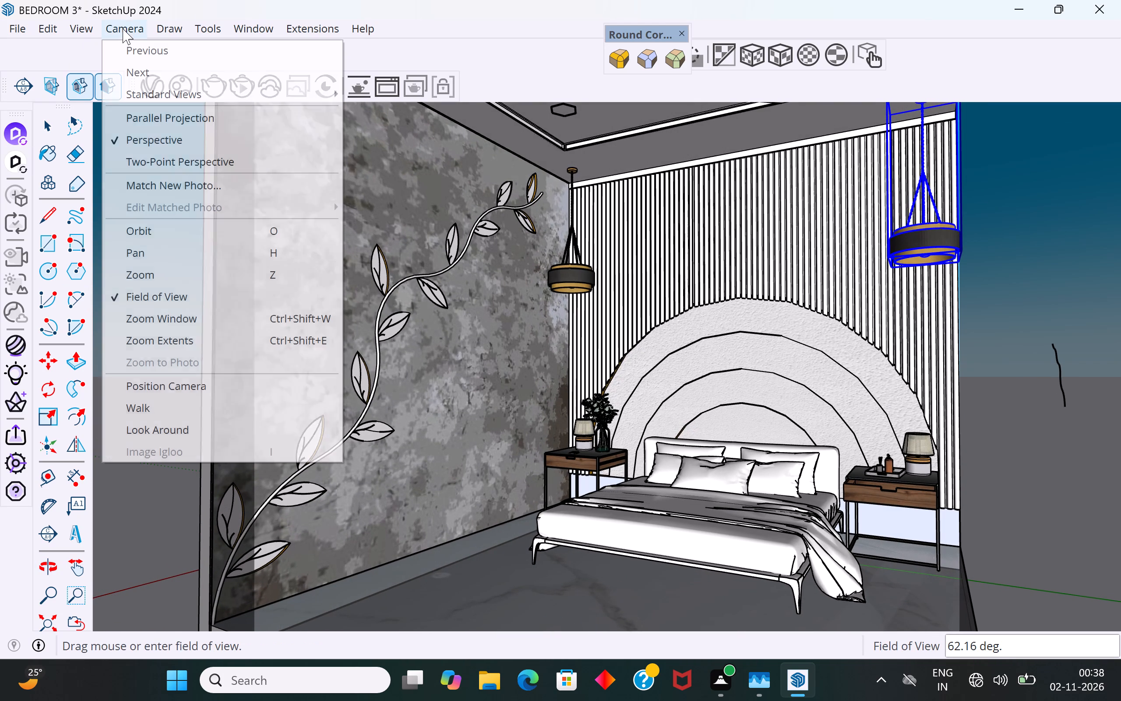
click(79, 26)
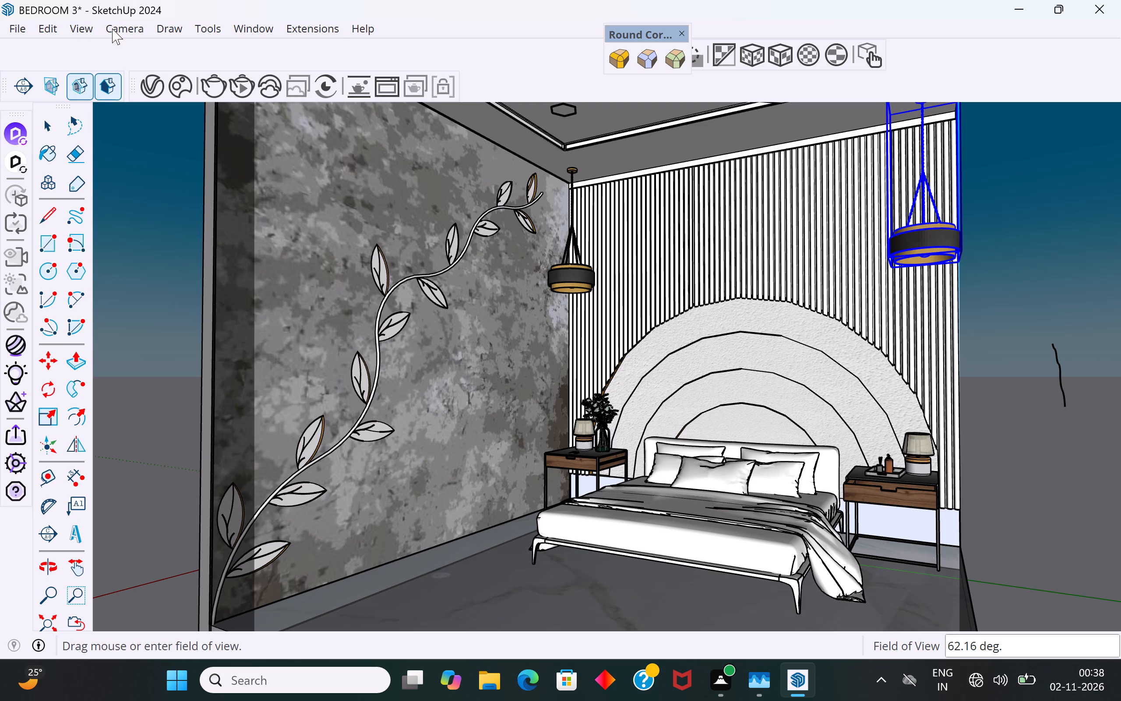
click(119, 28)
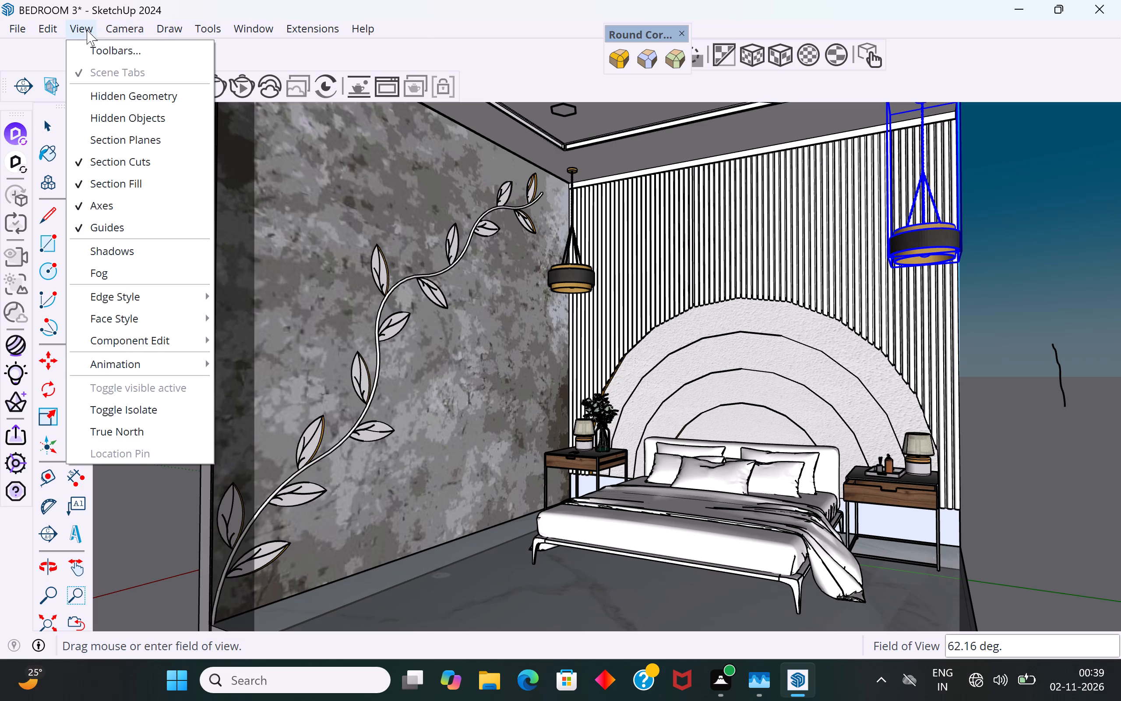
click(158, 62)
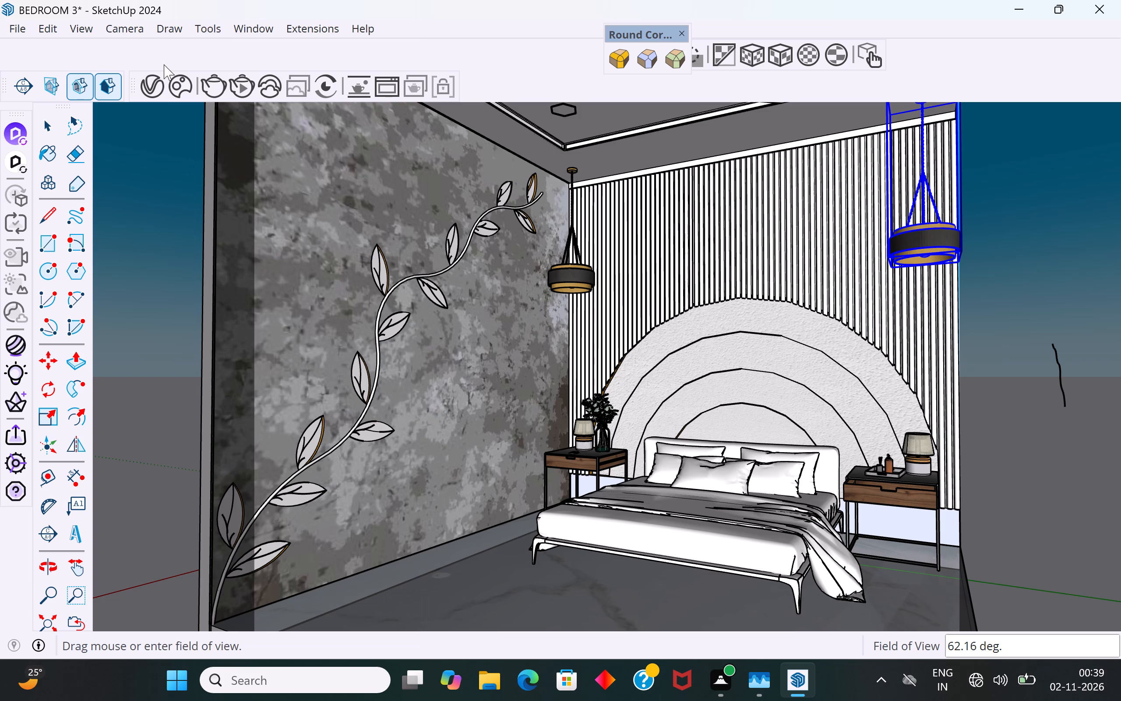
Start a V-Ray interactive render of the bedroom corner with the bed, leaf-motif wall and both pendant lamps.
click(238, 89)
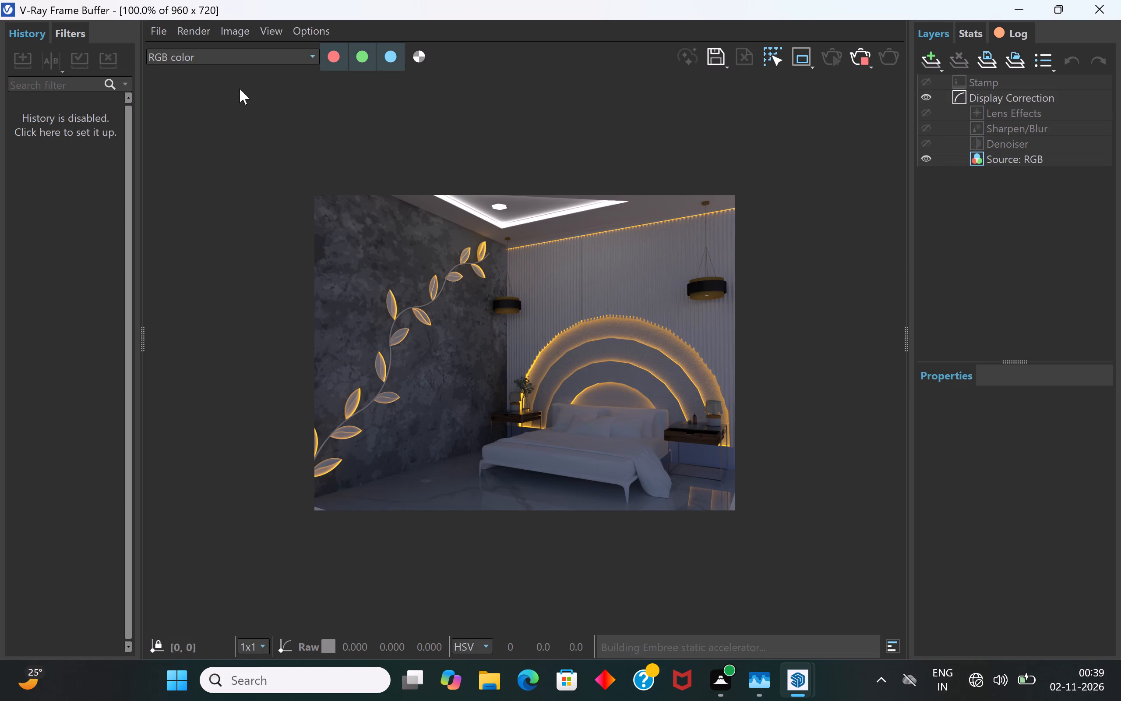